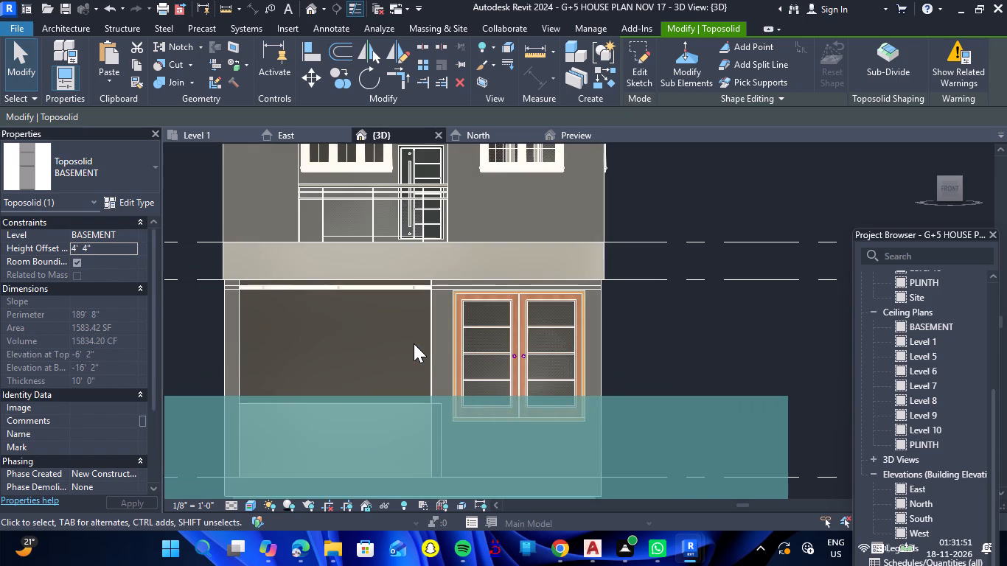
Lower the basement toposolid slightly, to a height offset of 4' 2".
{"action": "key", "text": "Down"}
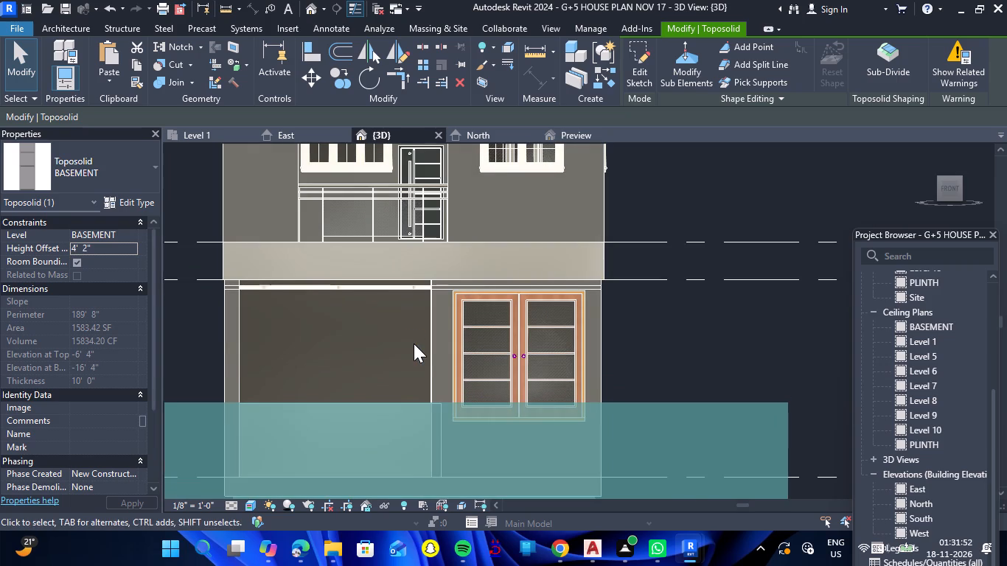
{"action": "key", "text": "Escape"}
Copy the glass-panel balcony railing above the plinth about 11' 6" straight up to the balcony door on Level 5.
{"action": "scroll", "coordinate": [498, 358], "scroll_direction": "down", "scroll_amount": 3}
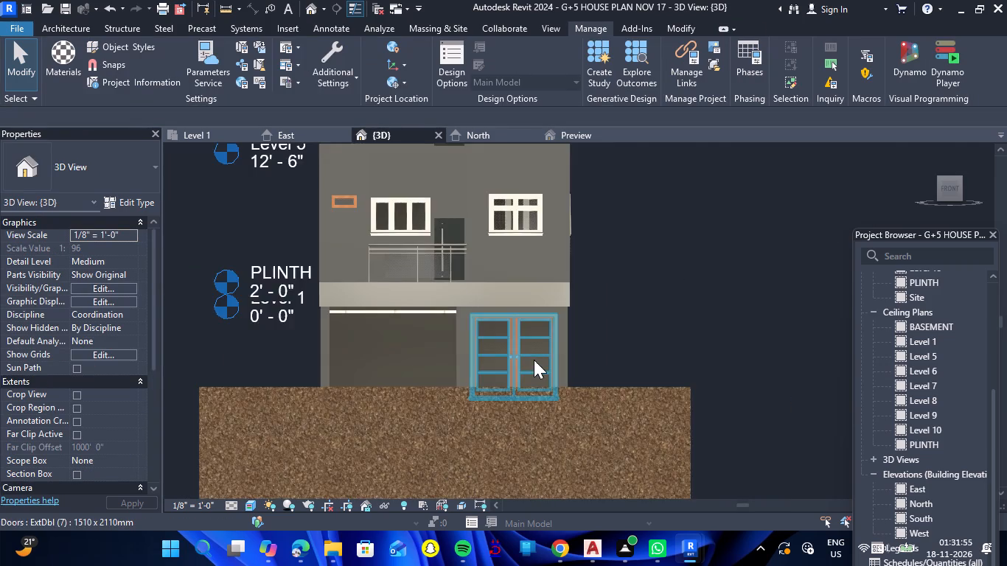
{"action": "scroll", "coordinate": [538, 365], "scroll_direction": "down", "scroll_amount": 3}
{"action": "scroll", "coordinate": [624, 330], "scroll_direction": "down", "scroll_amount": 7}
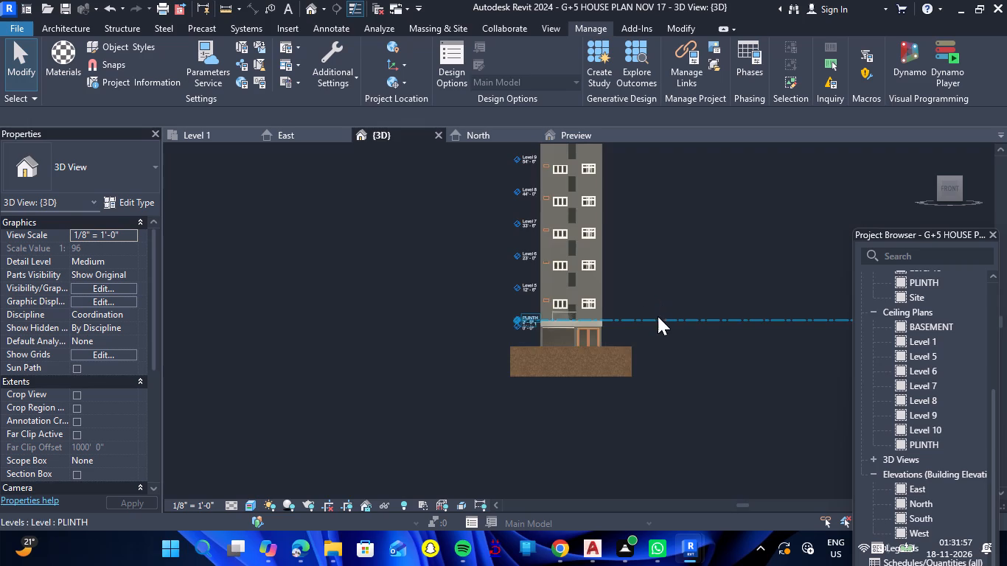
{"action": "scroll", "coordinate": [667, 390], "scroll_direction": "down", "scroll_amount": 4}
{"action": "scroll", "coordinate": [674, 318], "scroll_direction": "up", "scroll_amount": 5}
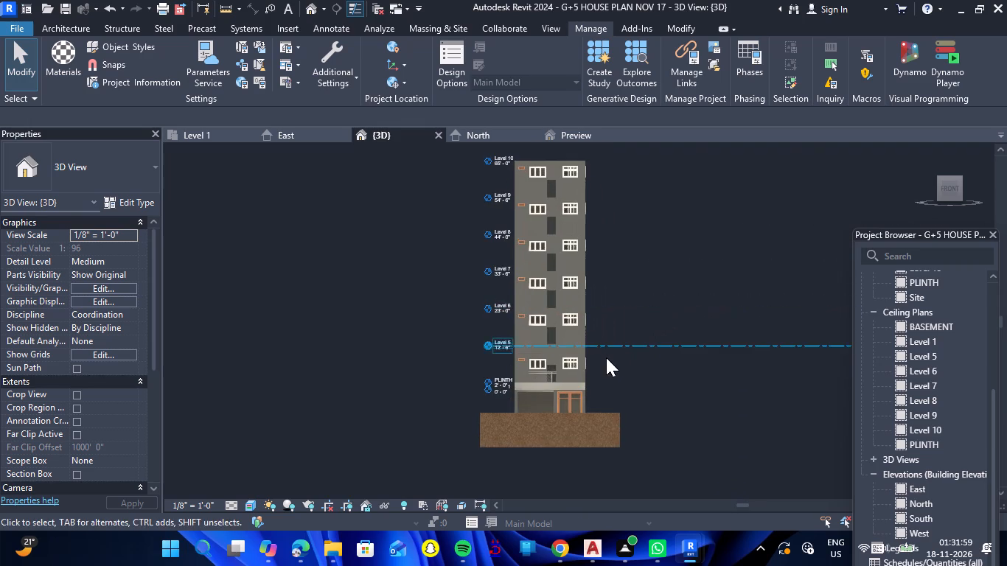
{"action": "scroll", "coordinate": [606, 357], "scroll_direction": "up", "scroll_amount": 5}
{"action": "left_click", "coordinate": [467, 388]}
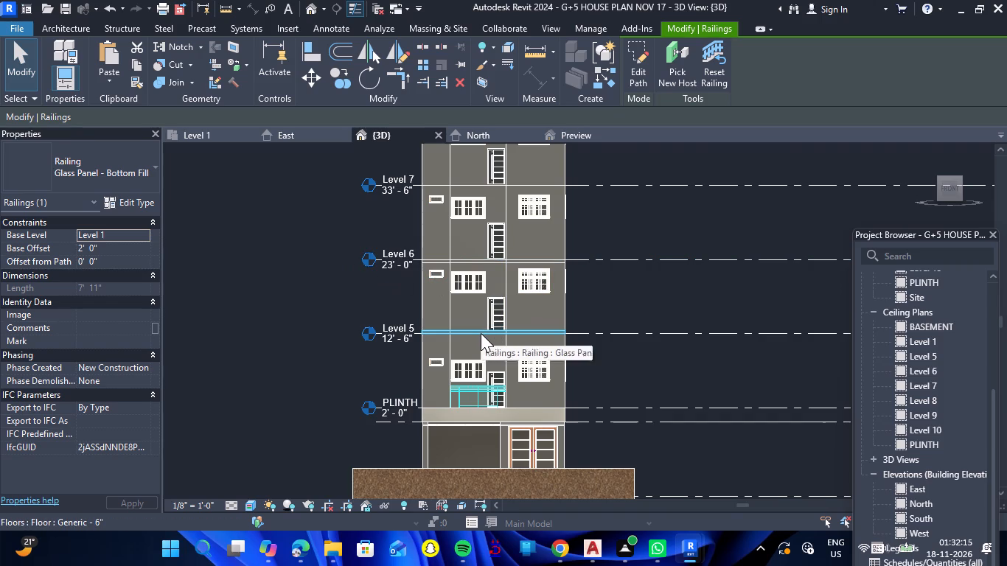
{"action": "left_click", "coordinate": [335, 77]}
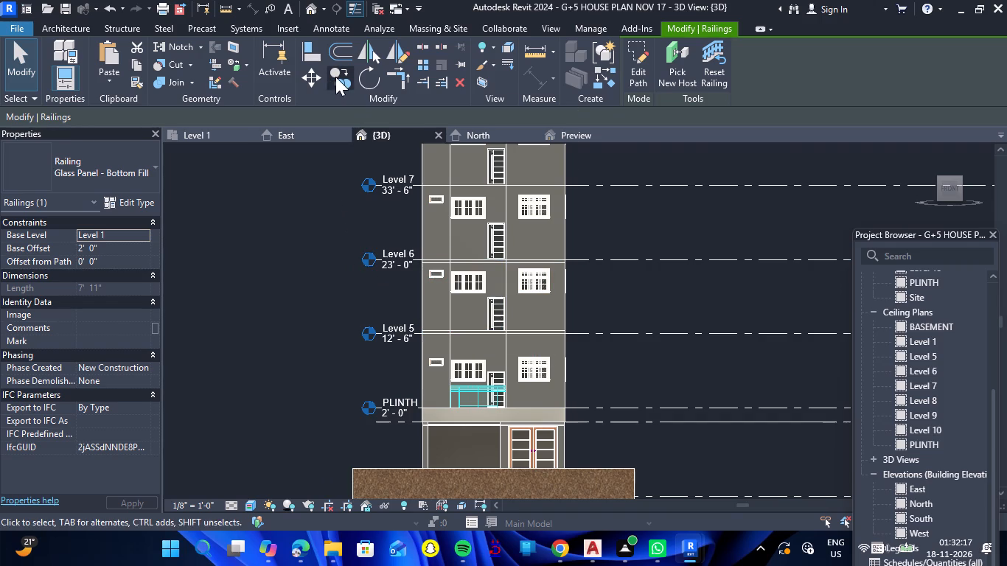
{"action": "scroll", "coordinate": [453, 385], "scroll_direction": "up", "scroll_amount": 6}
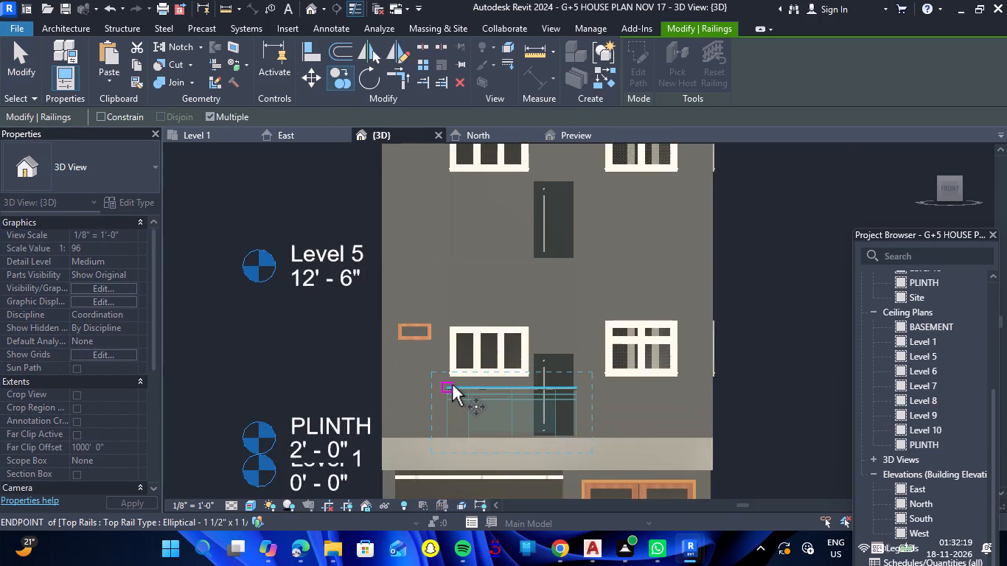
{"action": "scroll", "coordinate": [452, 385], "scroll_direction": "up", "scroll_amount": 8}
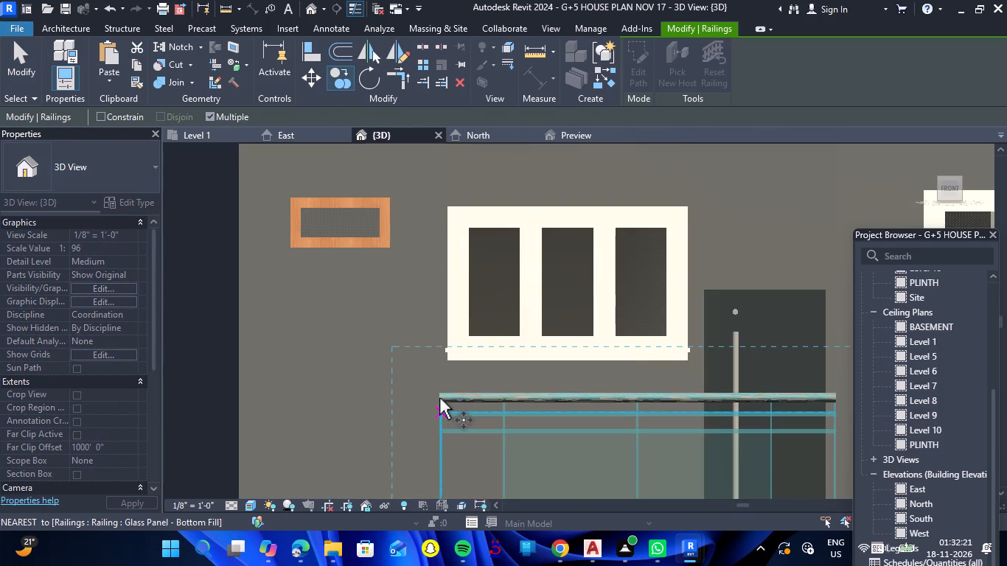
{"action": "left_click", "coordinate": [435, 391]}
{"action": "scroll", "coordinate": [431, 306], "scroll_direction": "down", "scroll_amount": 5}
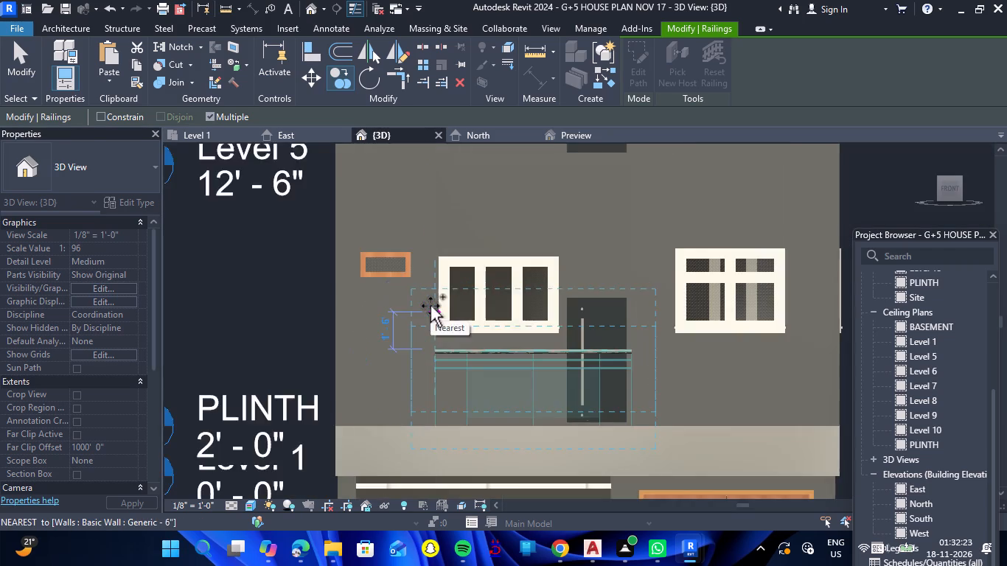
{"action": "scroll", "coordinate": [431, 306], "scroll_direction": "down", "scroll_amount": 8}
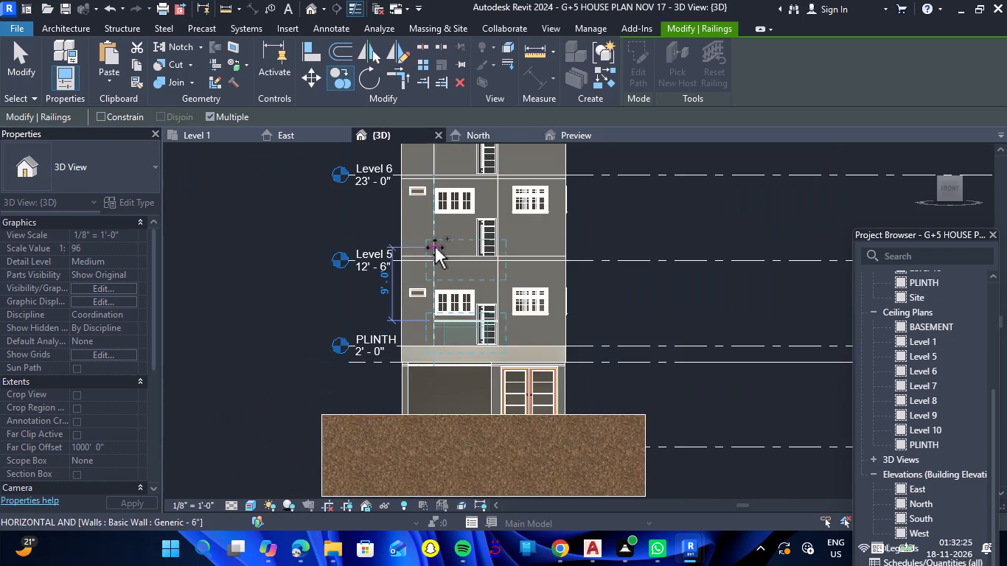
{"action": "scroll", "coordinate": [435, 248], "scroll_direction": "up", "scroll_amount": 6}
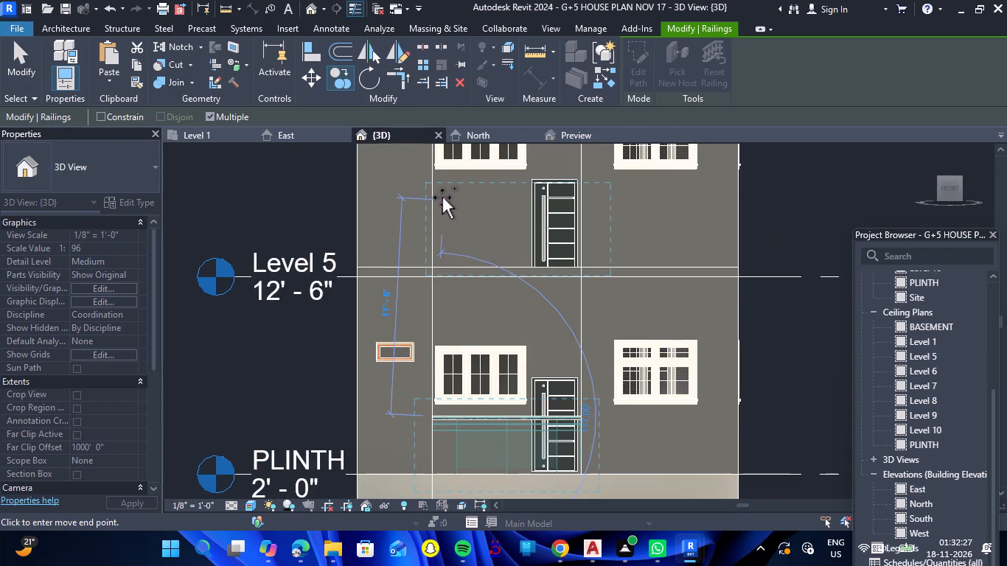
{"action": "left_click", "coordinate": [428, 200]}
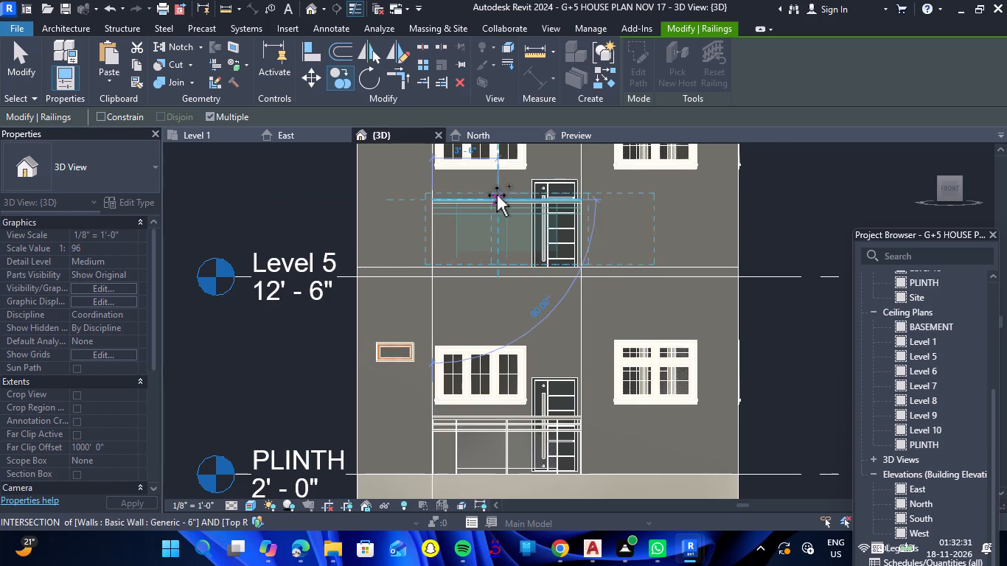
{"action": "scroll", "coordinate": [497, 195], "scroll_direction": "up", "scroll_amount": 2}
{"action": "scroll", "coordinate": [501, 206], "scroll_direction": "down", "scroll_amount": 4}
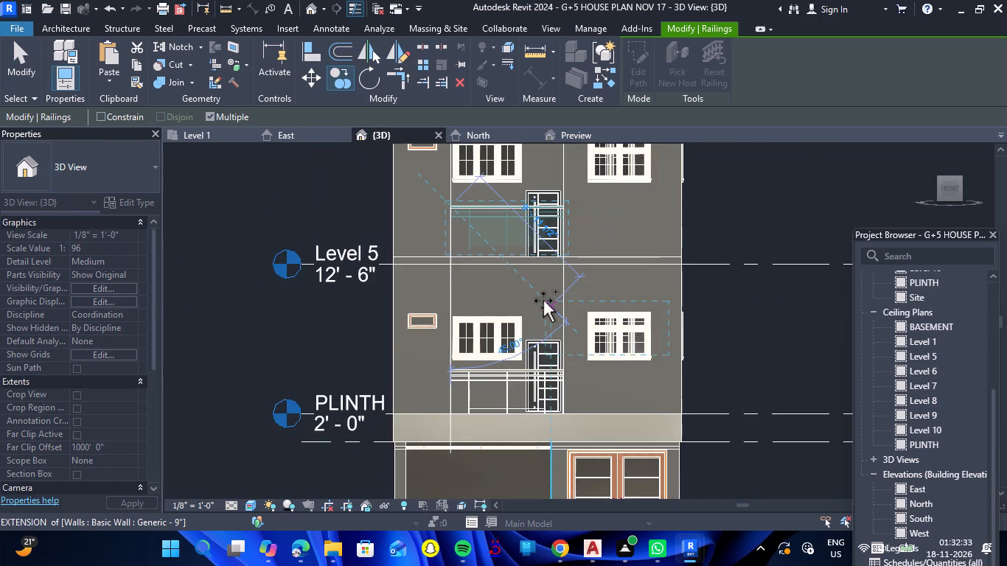
{"action": "key", "text": "Escape"}
Set the copied Level 5 railing's base offset to 0.
{"action": "scroll", "coordinate": [470, 165], "scroll_direction": "up", "scroll_amount": 5}
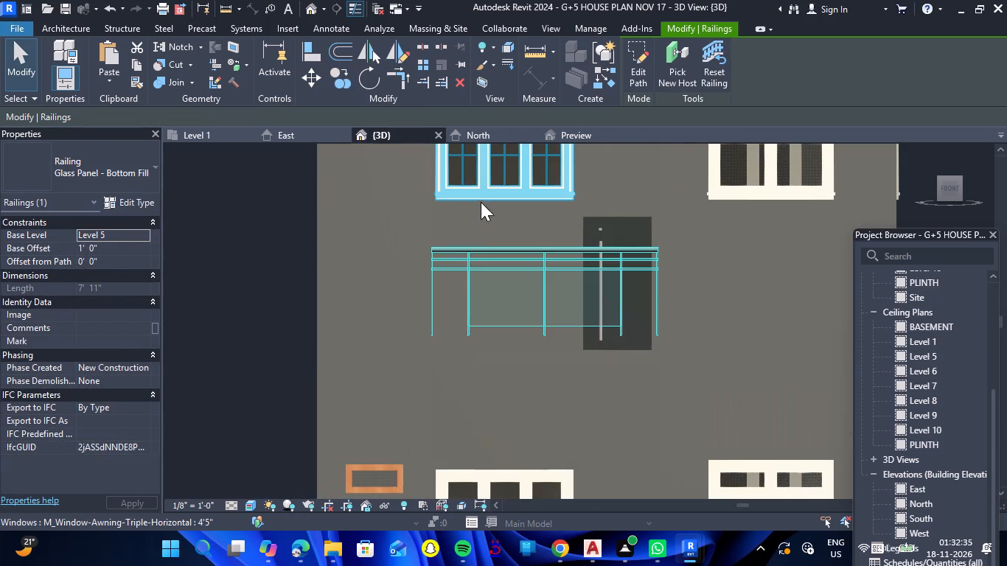
{"action": "left_click", "coordinate": [118, 248]}
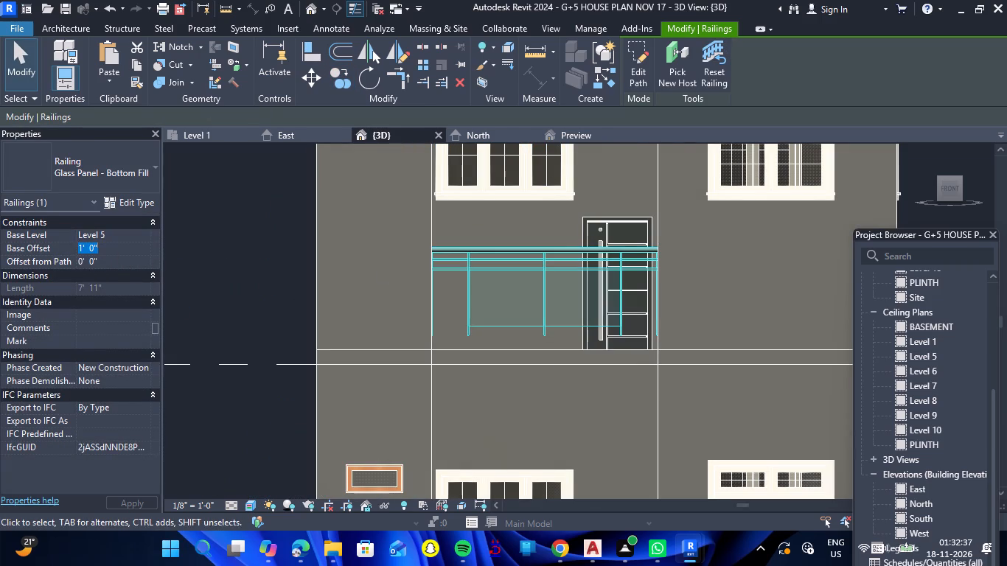
{"action": "key", "text": "0"}
{"action": "key", "text": "Return"}
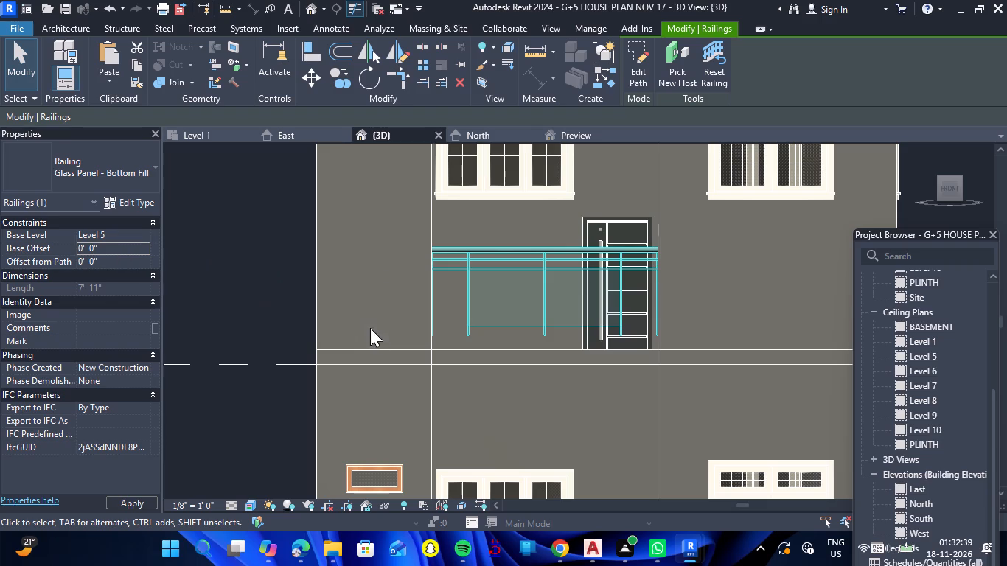
{"action": "left_click", "coordinate": [473, 391]}
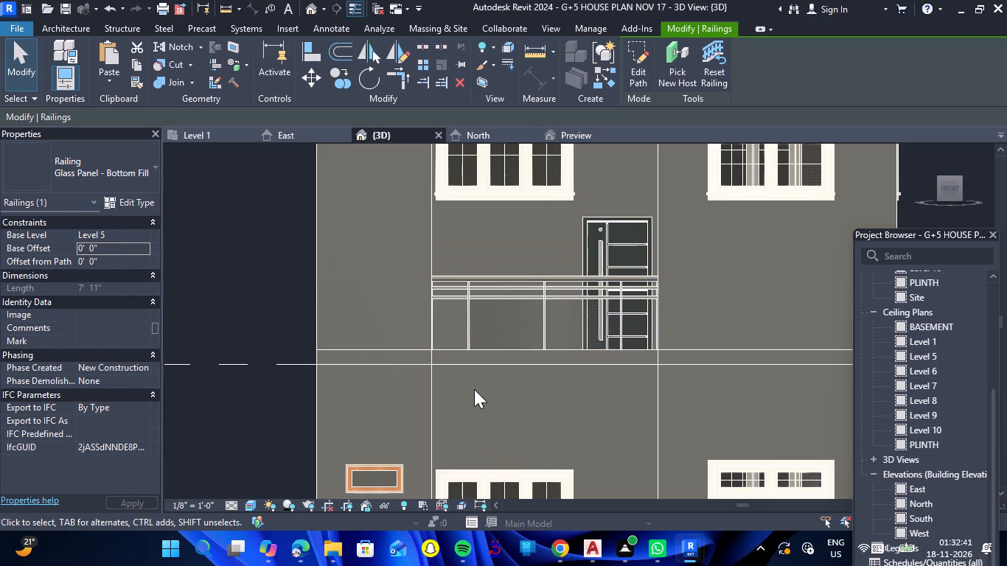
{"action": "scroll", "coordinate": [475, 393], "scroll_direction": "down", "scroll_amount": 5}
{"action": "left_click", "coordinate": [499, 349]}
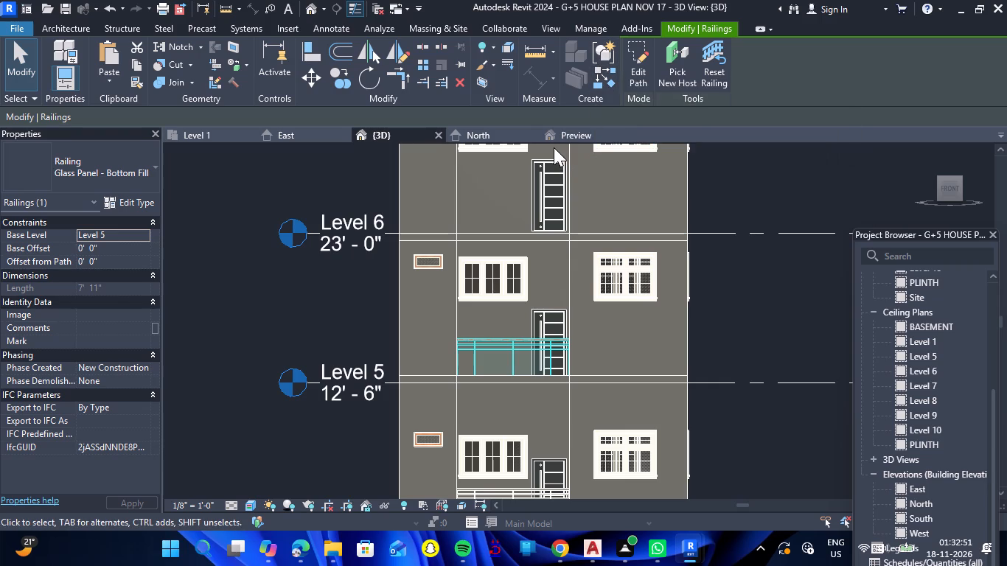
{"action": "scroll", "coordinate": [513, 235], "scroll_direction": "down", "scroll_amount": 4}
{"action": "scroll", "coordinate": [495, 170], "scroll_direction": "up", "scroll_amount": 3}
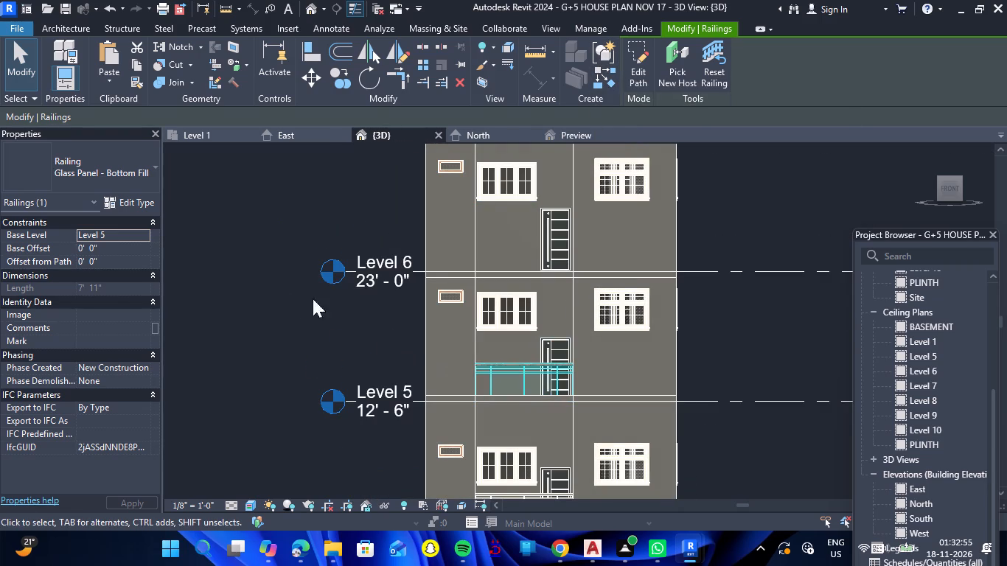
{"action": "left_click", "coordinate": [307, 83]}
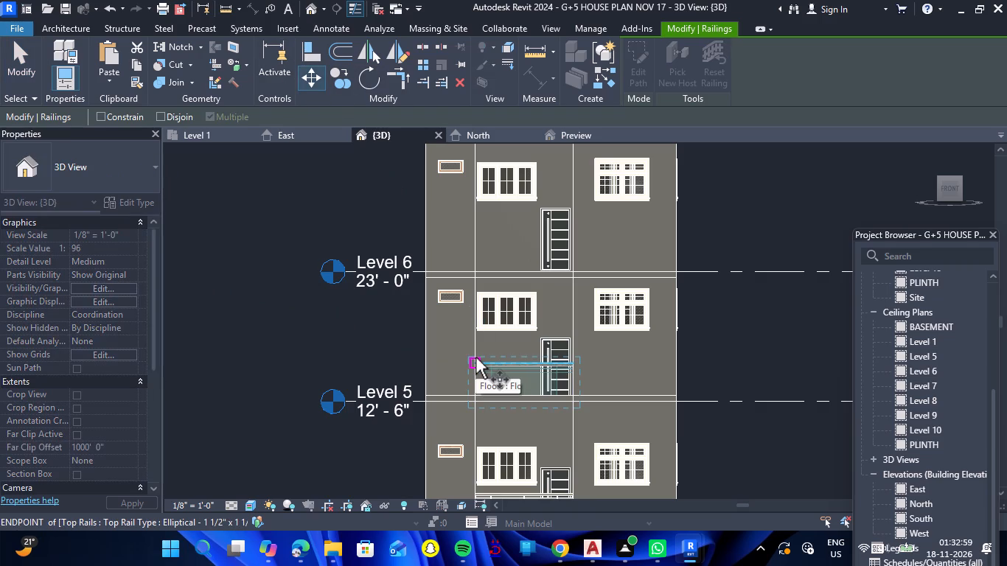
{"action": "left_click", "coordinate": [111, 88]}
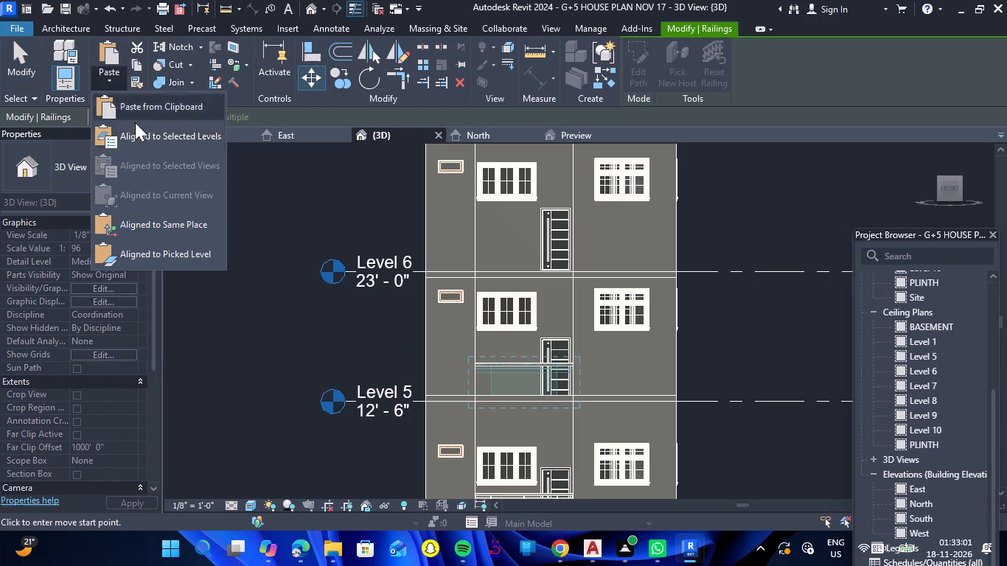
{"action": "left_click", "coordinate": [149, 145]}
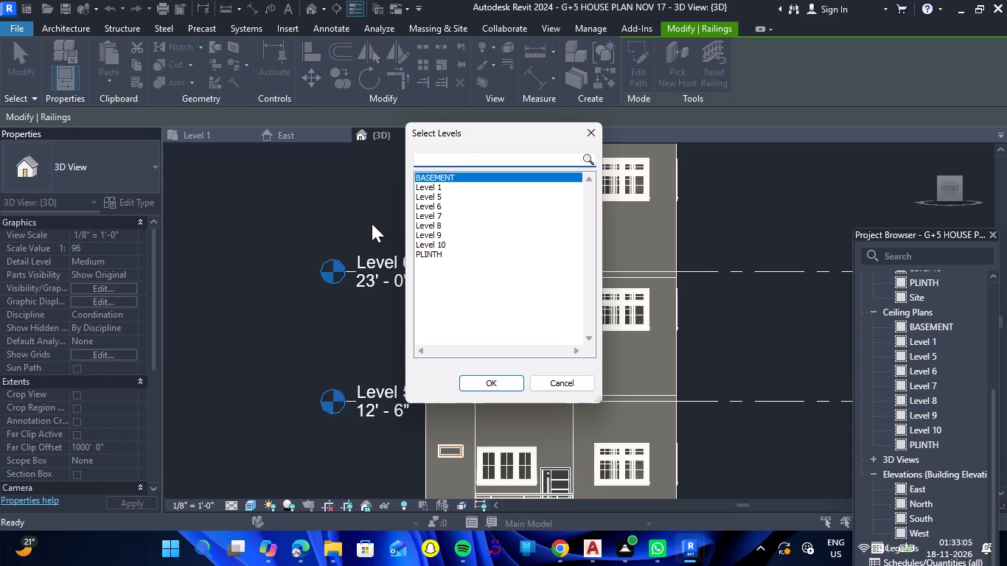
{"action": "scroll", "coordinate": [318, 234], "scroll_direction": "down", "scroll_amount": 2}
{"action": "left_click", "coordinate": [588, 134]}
Paste the clipboard elements aligned to Levels 6, 7 and 8, unjoining the elements that cannot stay joined.
{"action": "scroll", "coordinate": [599, 288], "scroll_direction": "down", "scroll_amount": 9}
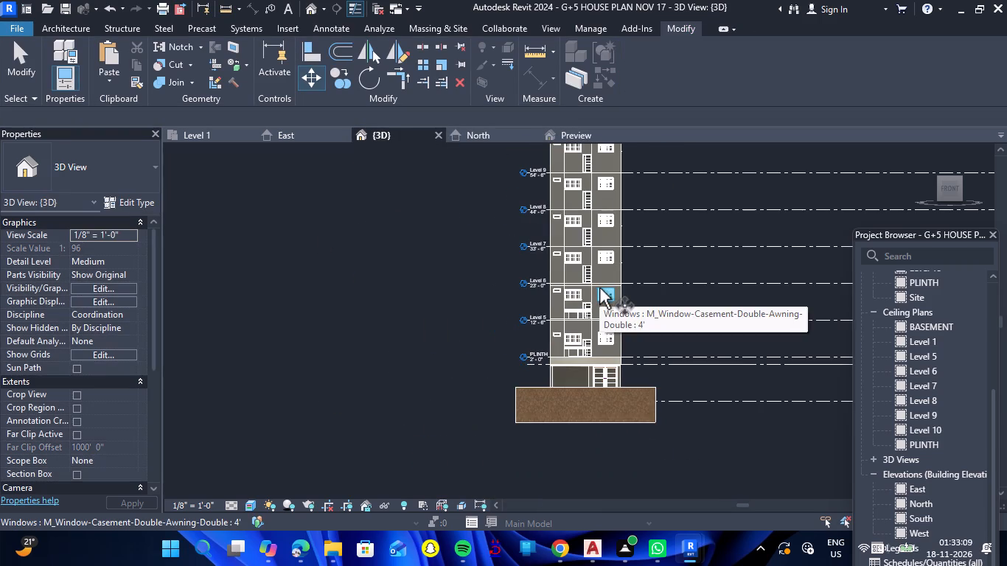
{"action": "scroll", "coordinate": [582, 286], "scroll_direction": "up", "scroll_amount": 6}
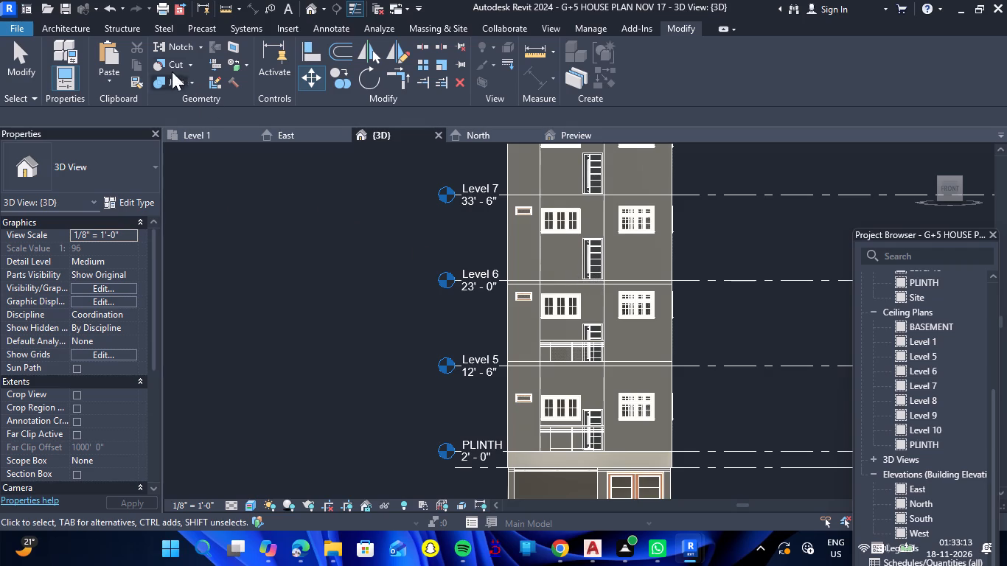
{"action": "left_click", "coordinate": [112, 85]}
{"action": "left_click", "coordinate": [154, 144]}
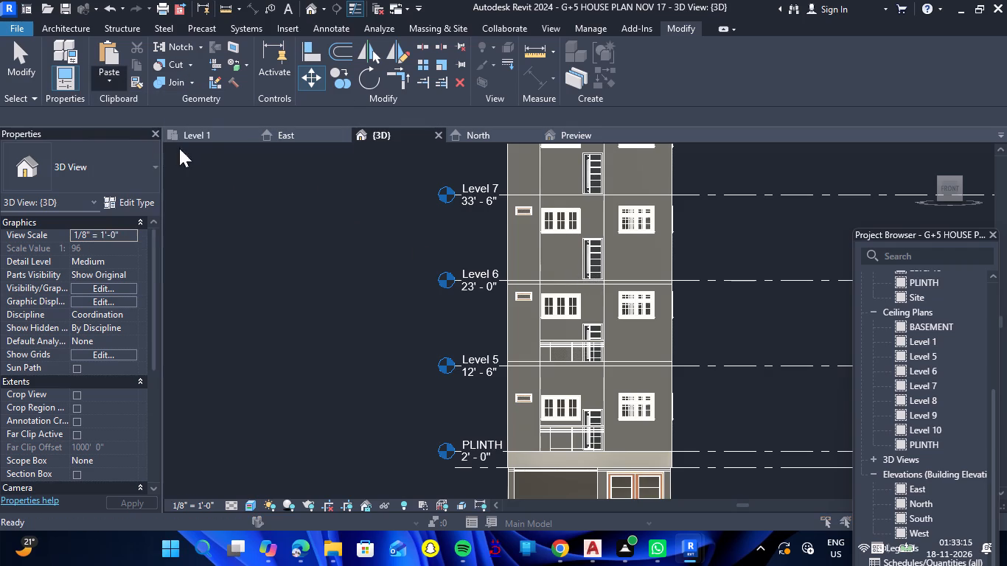
{"action": "left_click", "coordinate": [439, 208]}
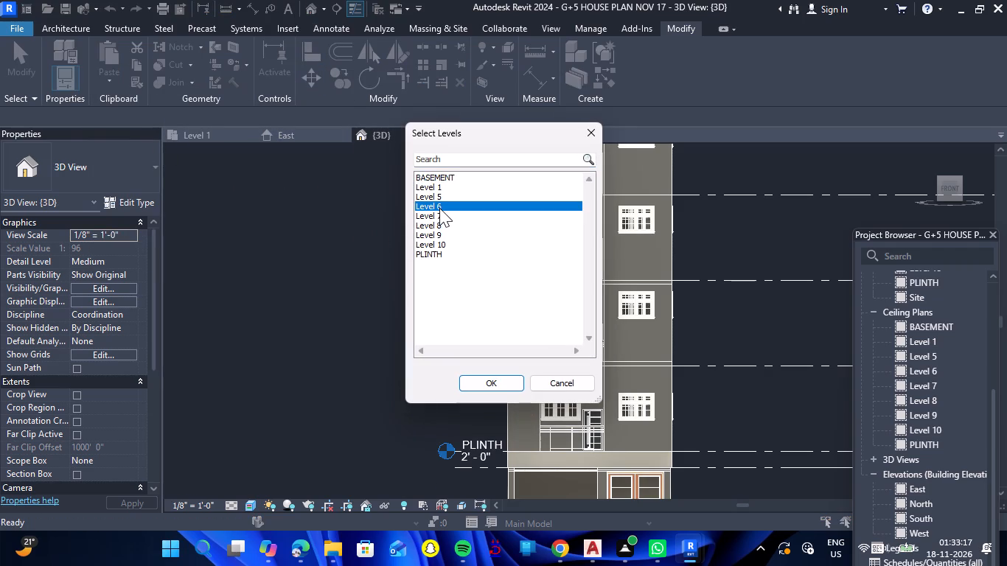
{"action": "key", "text": "shift+Down"}
{"action": "key", "text": "shift+Down"}
{"action": "left_click", "coordinate": [507, 387]}
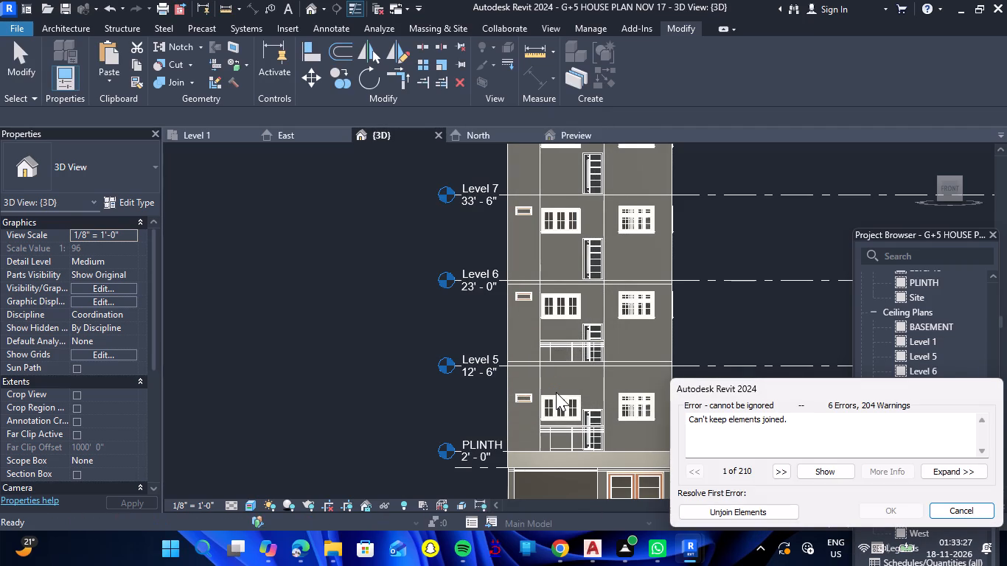
{"action": "left_click", "coordinate": [743, 513]}
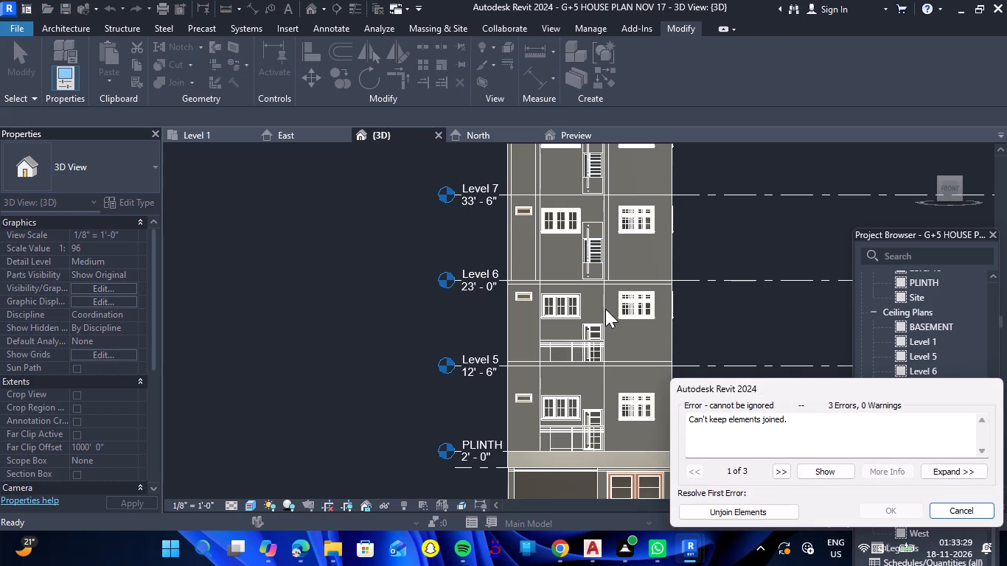
{"action": "left_click", "coordinate": [745, 511]}
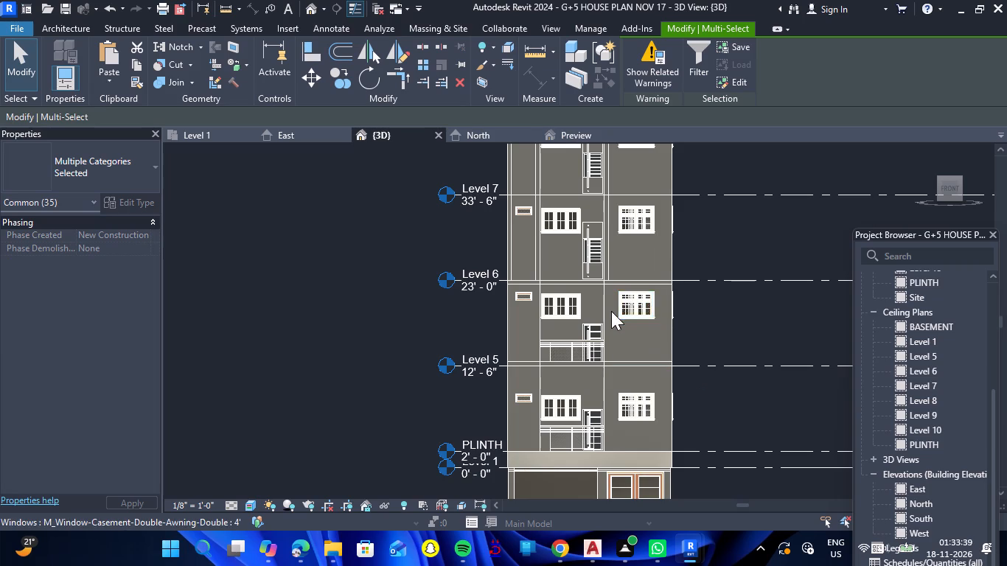
{"action": "scroll", "coordinate": [607, 315], "scroll_direction": "down", "scroll_amount": 6}
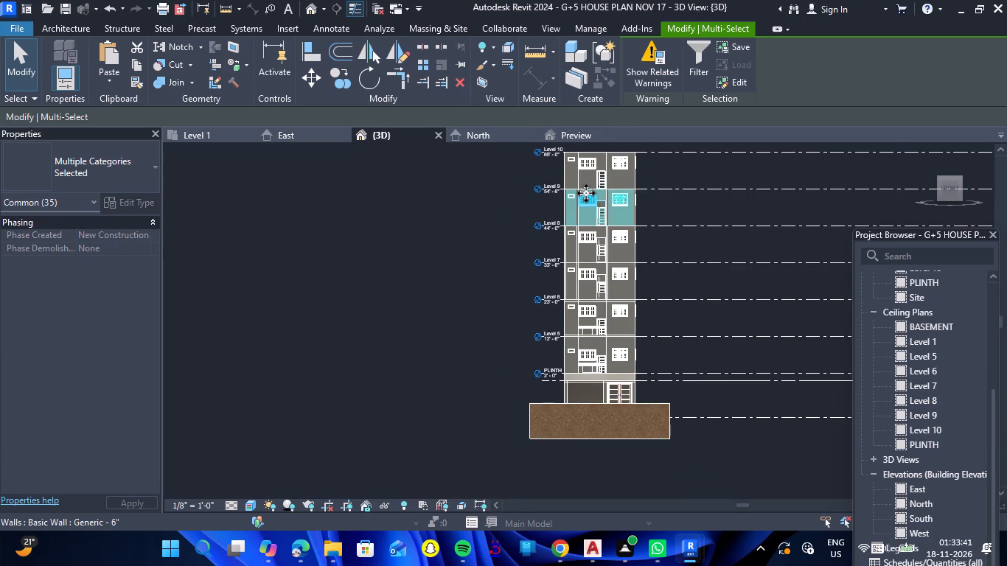
{"action": "scroll", "coordinate": [586, 193], "scroll_direction": "up", "scroll_amount": 10}
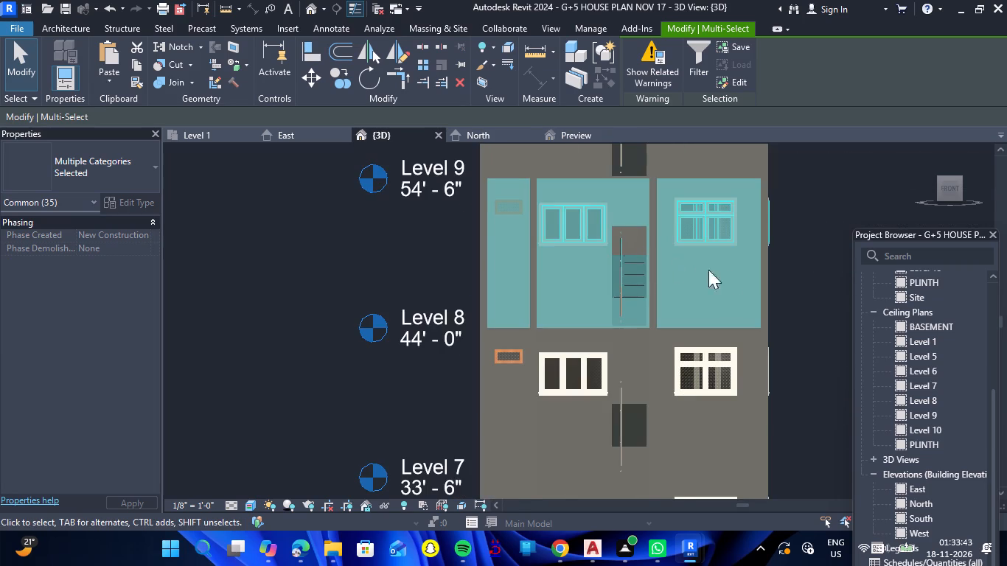
{"action": "key", "text": "Escape"}
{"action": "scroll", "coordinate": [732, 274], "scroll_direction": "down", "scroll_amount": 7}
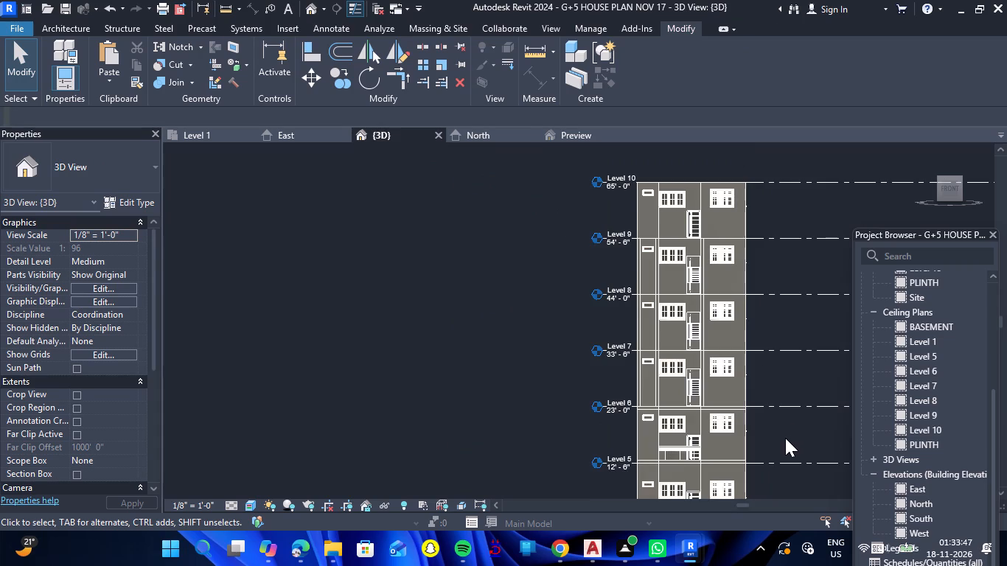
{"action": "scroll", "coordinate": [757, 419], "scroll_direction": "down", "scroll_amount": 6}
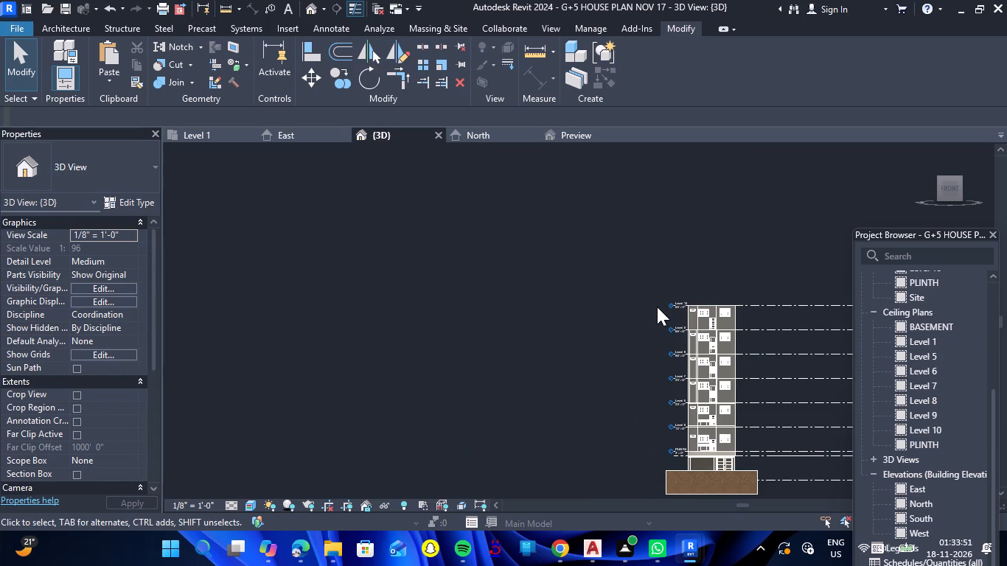
Copy the Level 5 glass-panel balcony railing to the clipboard and paste it aligned to Levels 6, 7 and 8.
{"action": "scroll", "coordinate": [619, 269], "scroll_direction": "down", "scroll_amount": 5}
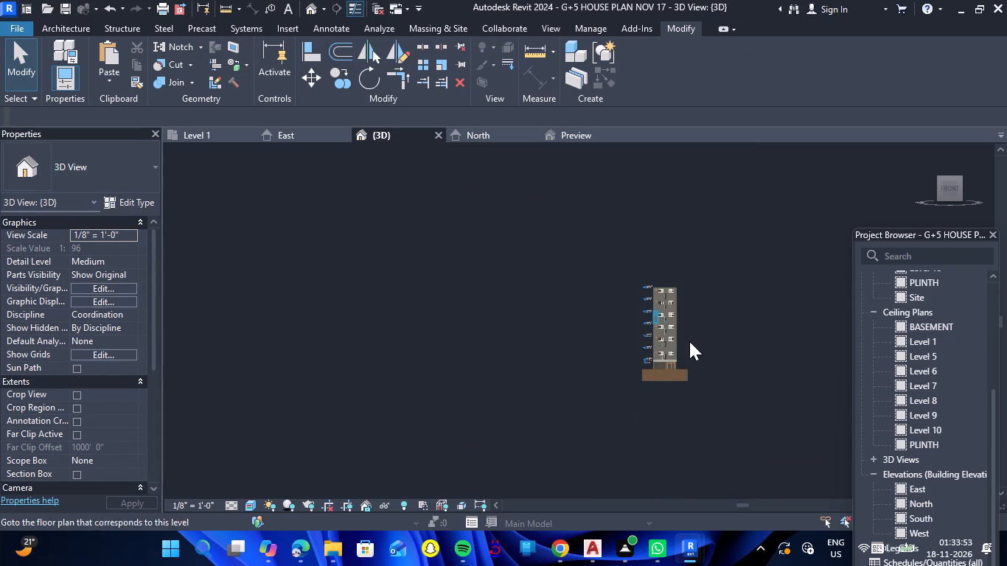
{"action": "scroll", "coordinate": [695, 351], "scroll_direction": "up", "scroll_amount": 6}
{"action": "scroll", "coordinate": [599, 357], "scroll_direction": "up", "scroll_amount": 6}
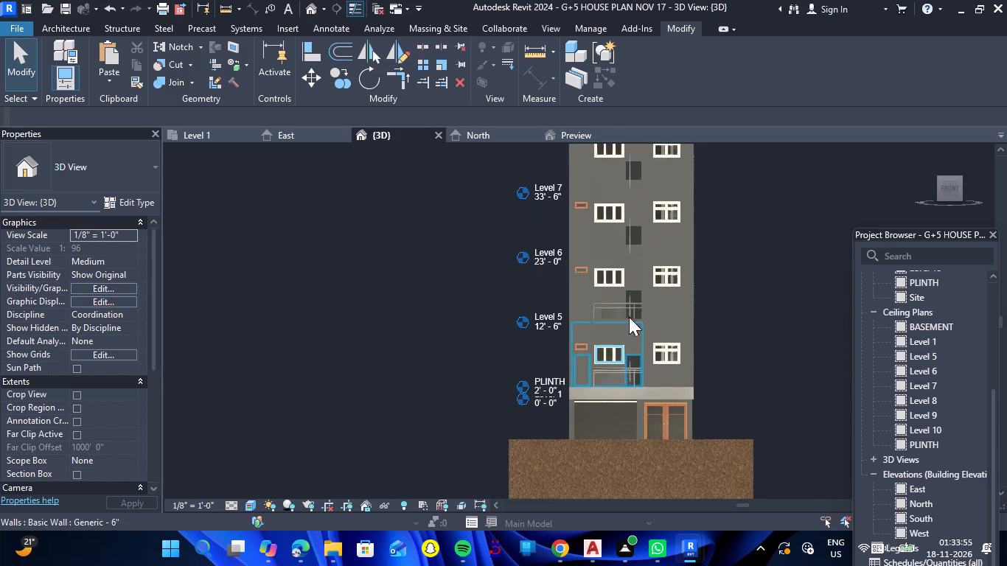
{"action": "scroll", "coordinate": [618, 230], "scroll_direction": "up", "scroll_amount": 5}
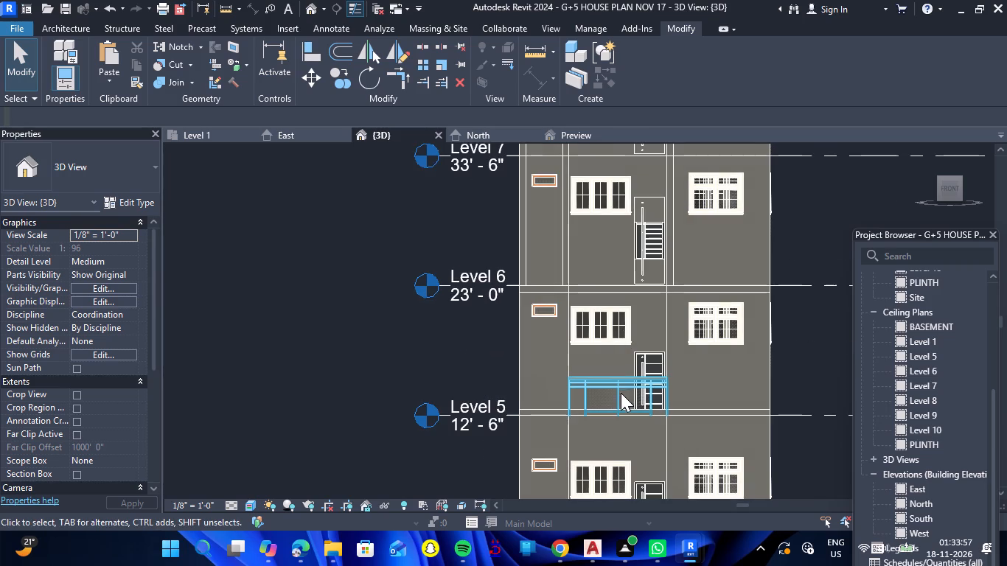
{"action": "left_click", "coordinate": [619, 393]}
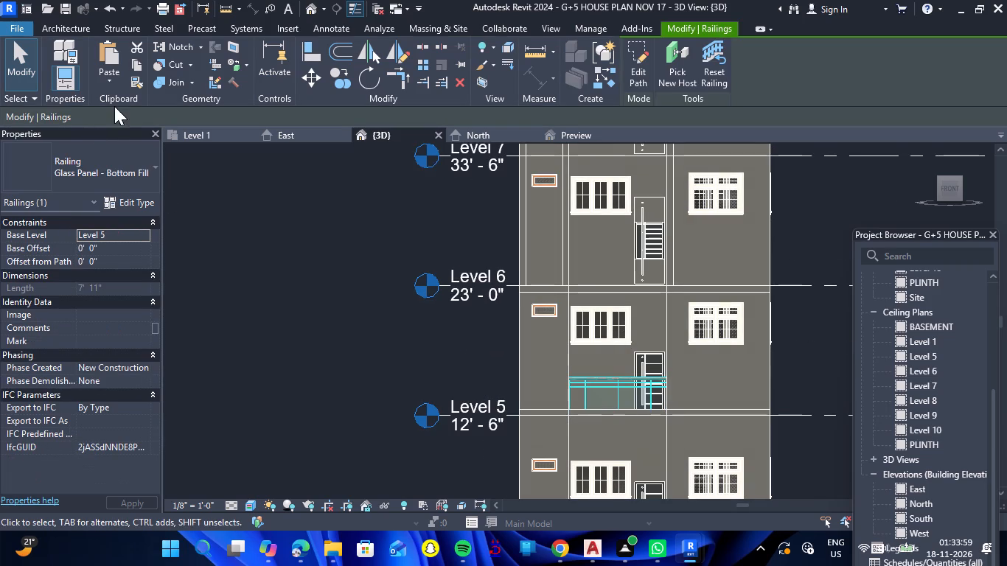
{"action": "left_click", "coordinate": [143, 69]}
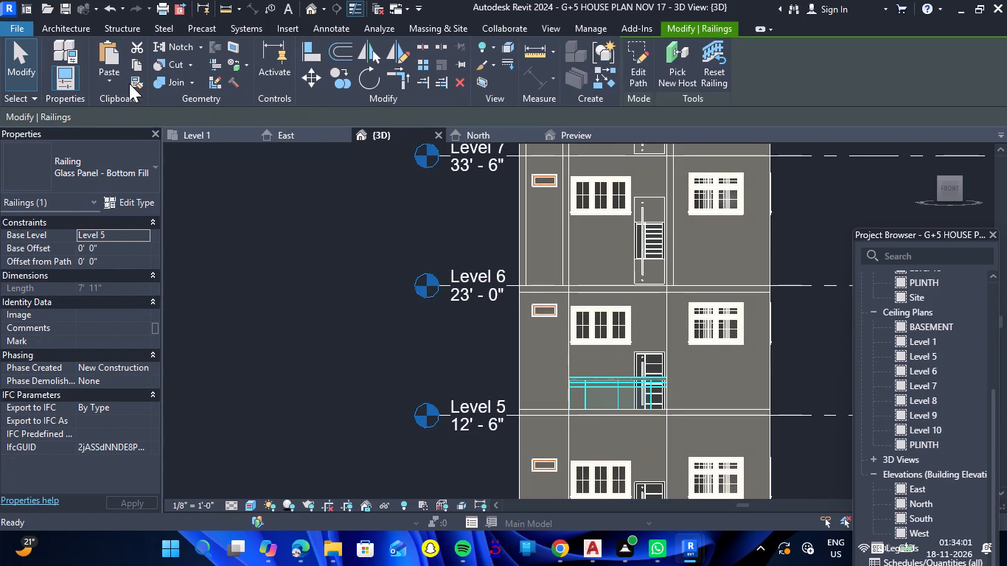
{"action": "left_click", "coordinate": [111, 86]}
{"action": "left_click", "coordinate": [154, 136]}
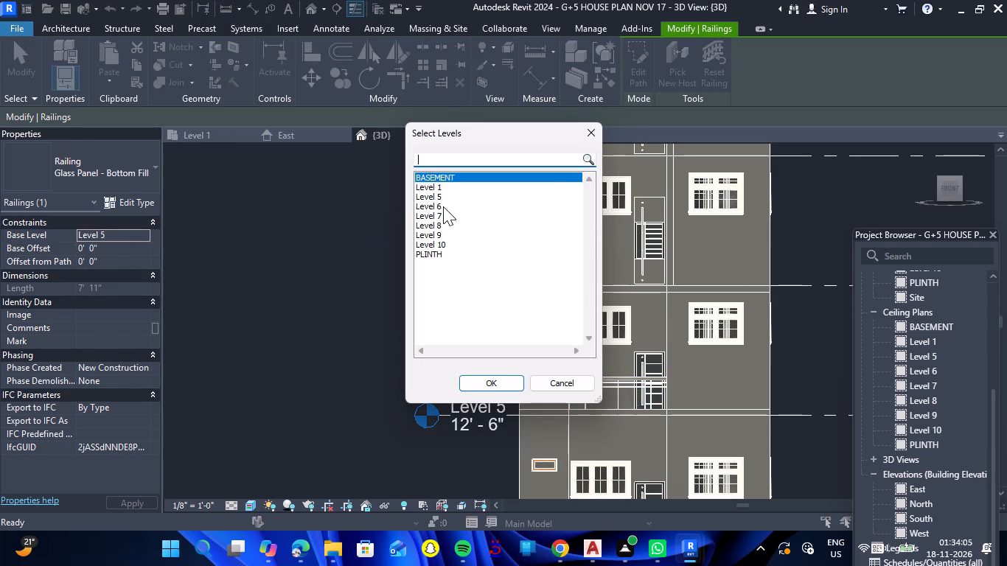
{"action": "left_click", "coordinate": [443, 206]}
{"action": "key", "text": "shift+Down"}
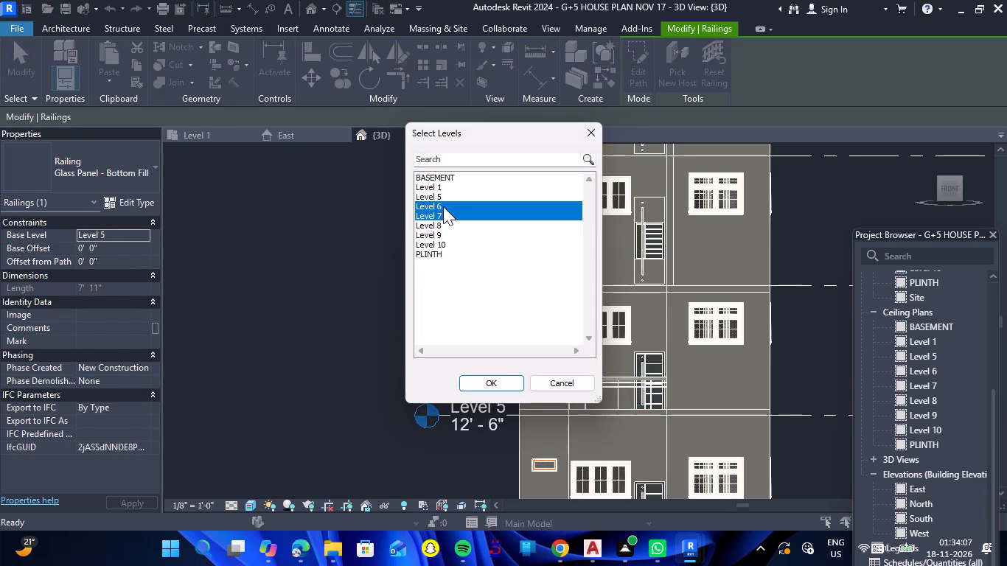
{"action": "key", "text": "shift+Down"}
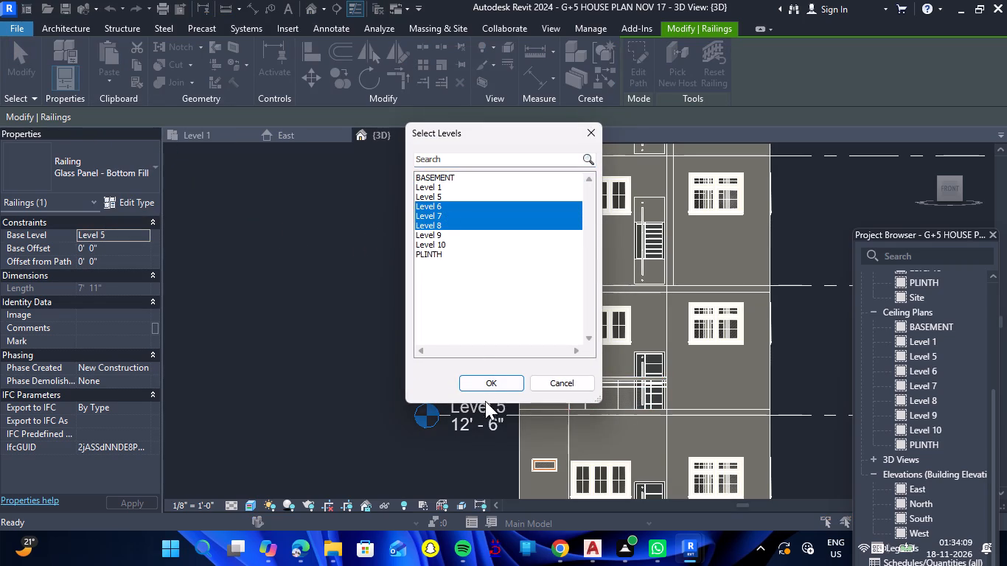
{"action": "left_click", "coordinate": [491, 382]}
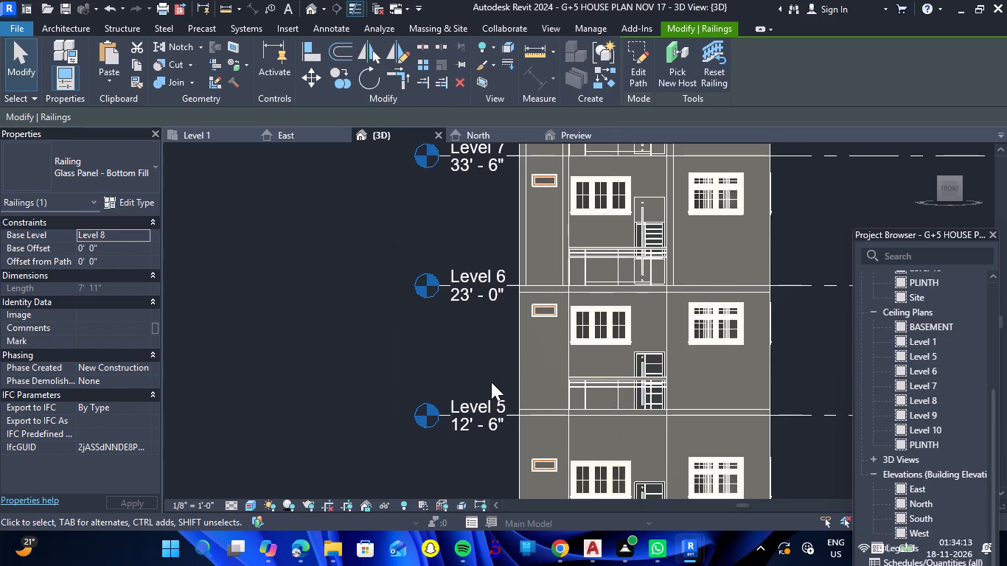
Paste the copied balcony railing aligned to Level 9 and clear the selection.
{"action": "scroll", "coordinate": [582, 394], "scroll_direction": "down", "scroll_amount": 8}
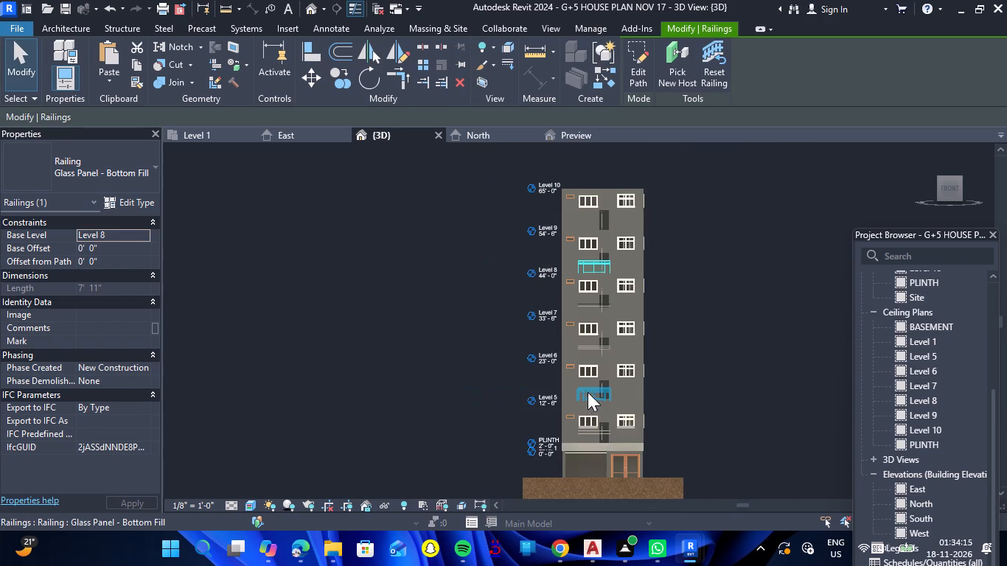
{"action": "scroll", "coordinate": [584, 186], "scroll_direction": "up", "scroll_amount": 5}
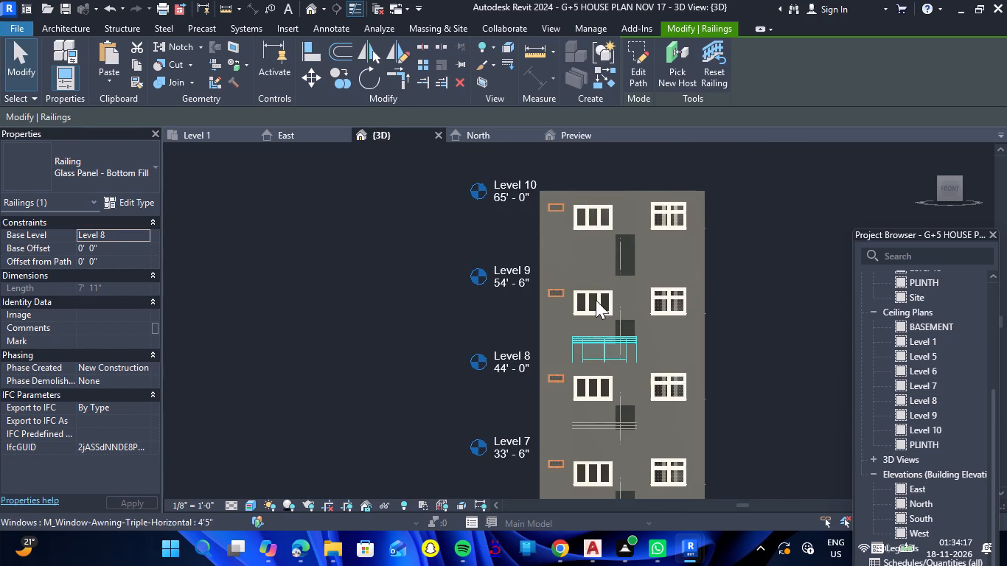
{"action": "left_click", "coordinate": [114, 78]}
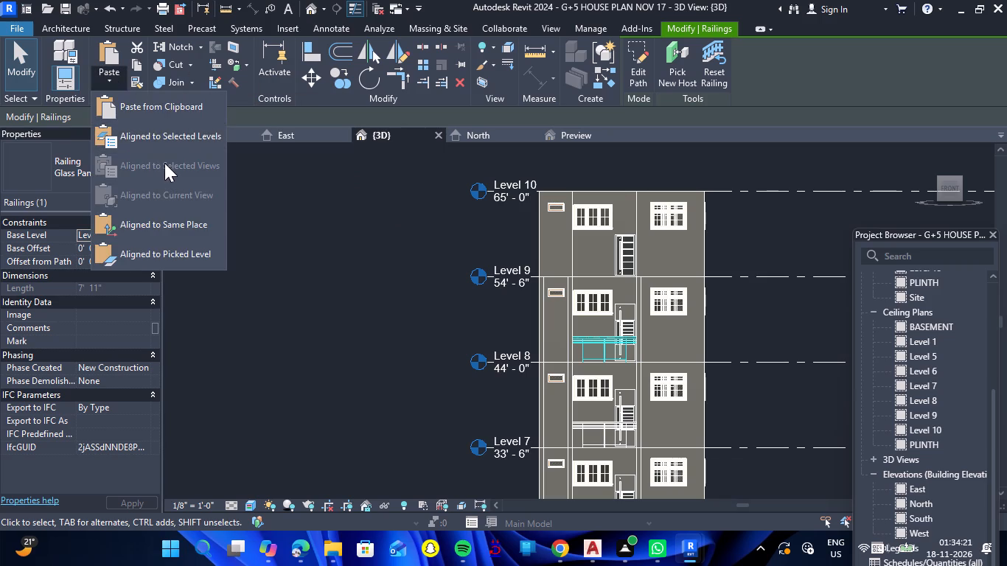
{"action": "left_click", "coordinate": [166, 139]}
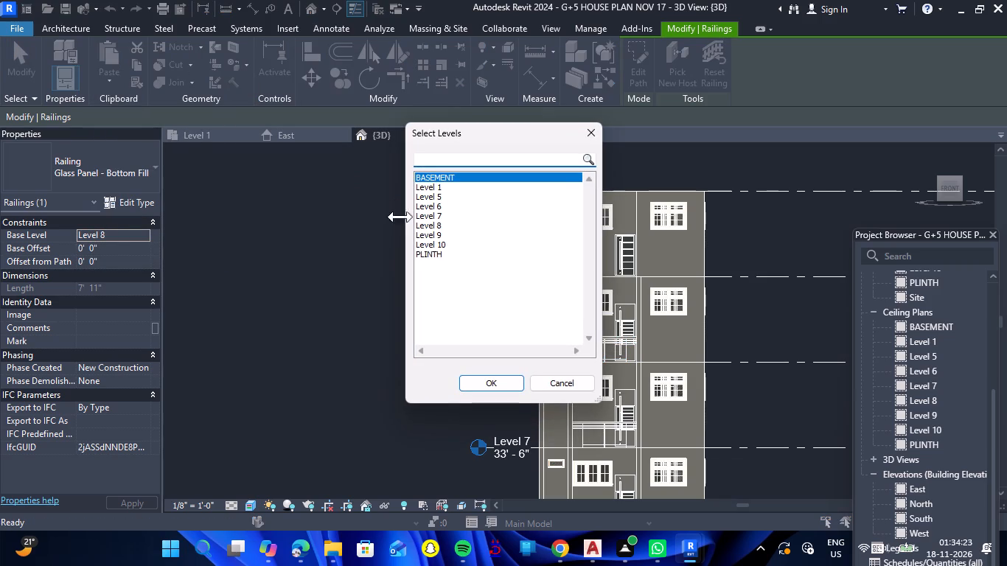
{"action": "left_click", "coordinate": [466, 235]}
{"action": "left_click", "coordinate": [490, 383]}
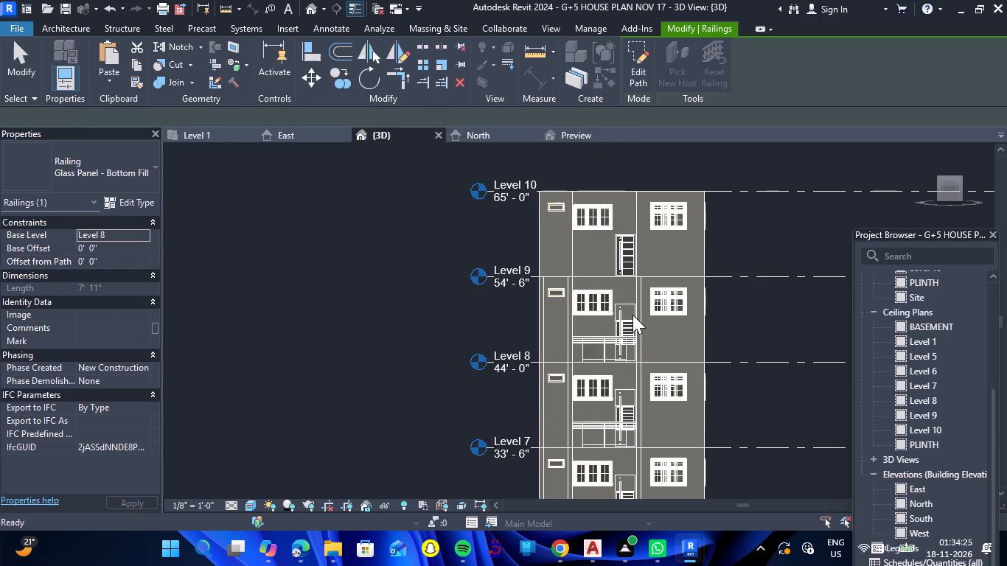
{"action": "left_click", "coordinate": [402, 315]}
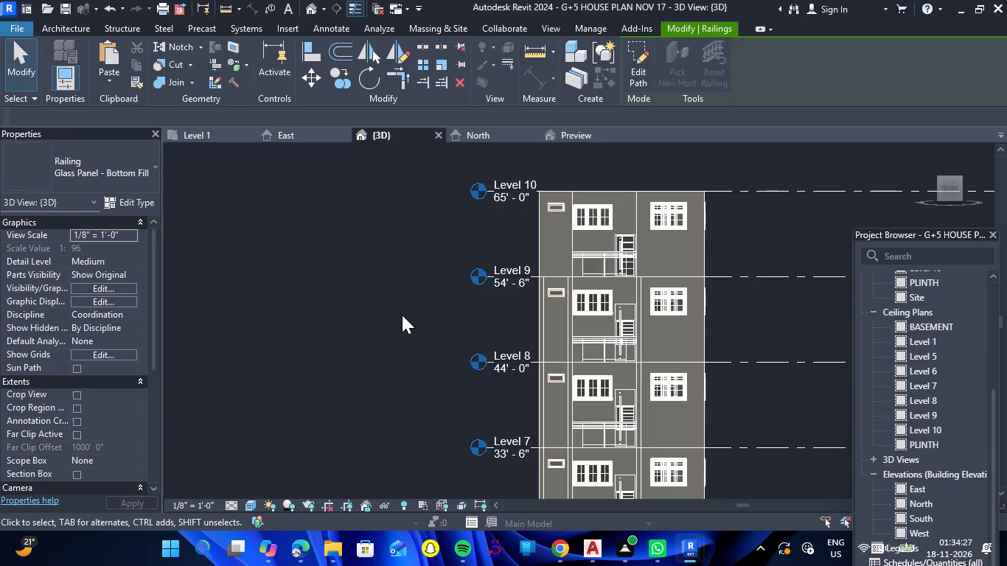
{"action": "scroll", "coordinate": [402, 315], "scroll_direction": "down", "scroll_amount": 9}
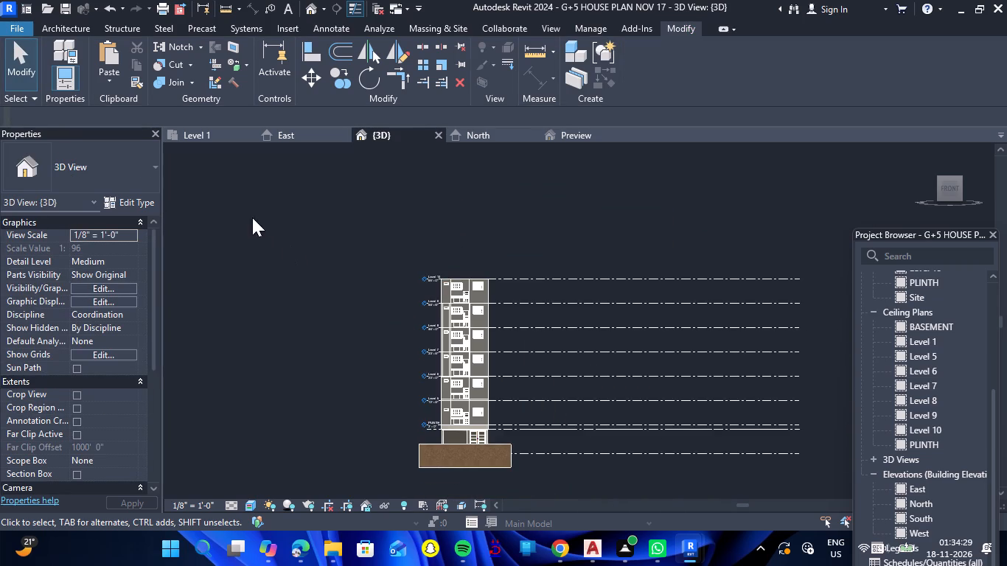
{"action": "scroll", "coordinate": [303, 316], "scroll_direction": "down", "scroll_amount": 2}
{"action": "key", "text": "Escape"}
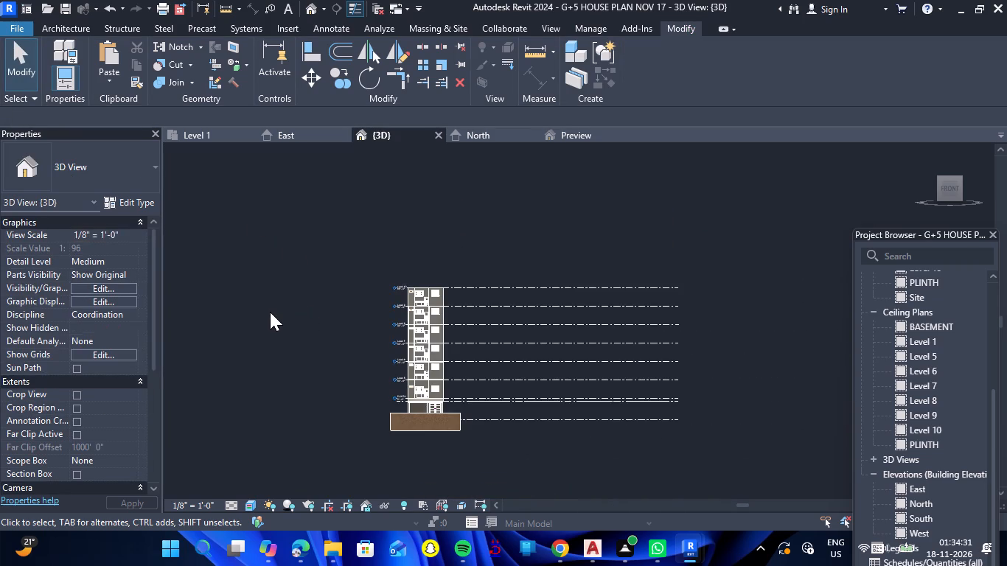
From the top of the 3D model, start a 2' x 4' ACT System compound ceiling with its level set to Level 10.
{"action": "left_click_drag", "start_coordinate": [254, 339], "coordinate": [391, 459], "text": "shift"}
{"action": "right_click_drag", "start_coordinate": [254, 339], "coordinate": [391, 459], "text": "shift"}
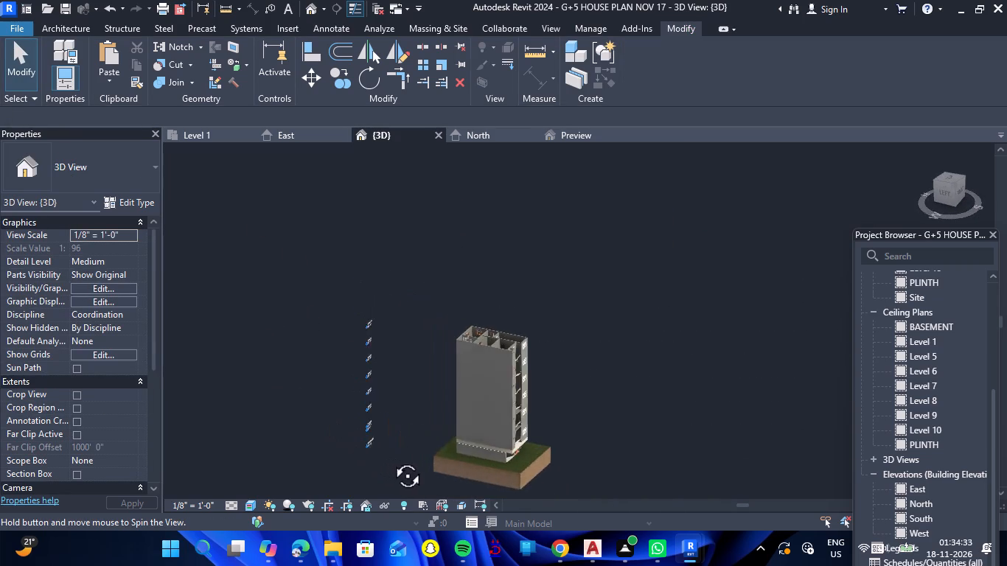
{"action": "right_click_drag", "start_coordinate": [391, 459], "coordinate": [394, 460], "text": "shift"}
{"action": "left_click_drag", "start_coordinate": [391, 459], "coordinate": [394, 460], "text": "shift"}
{"action": "scroll", "coordinate": [527, 333], "scroll_direction": "up", "scroll_amount": 5}
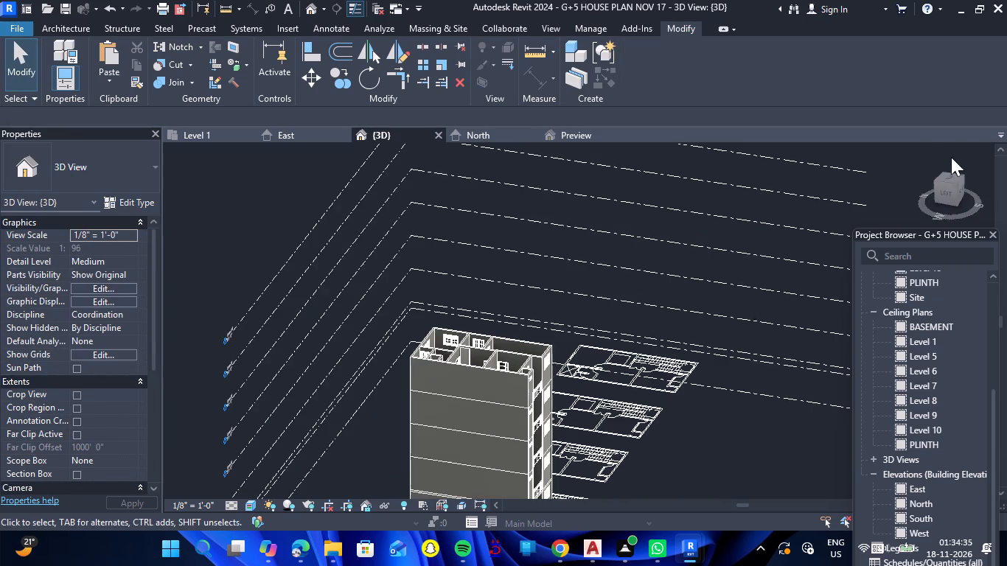
{"action": "left_click", "coordinate": [948, 178]}
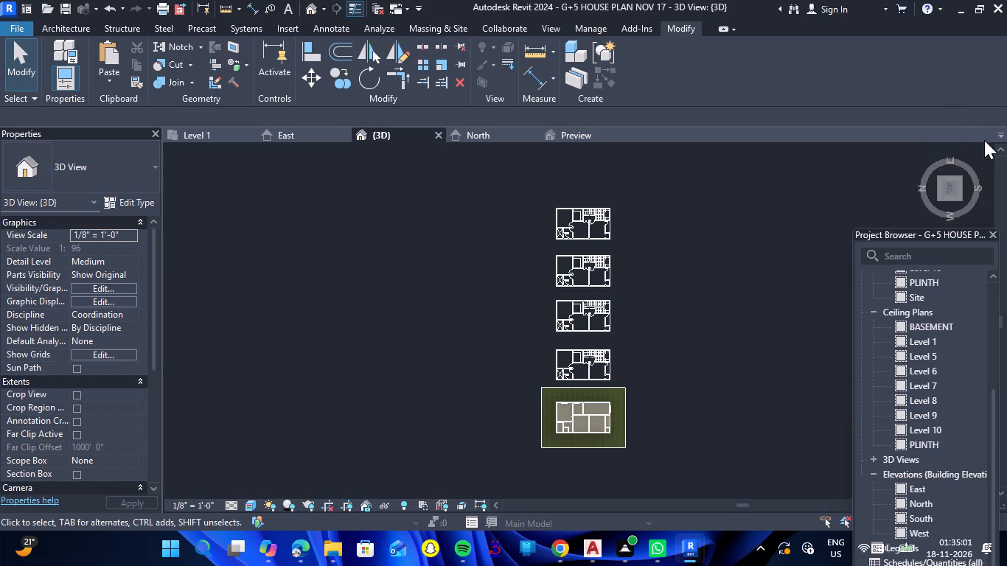
{"action": "scroll", "coordinate": [607, 461], "scroll_direction": "up", "scroll_amount": 7}
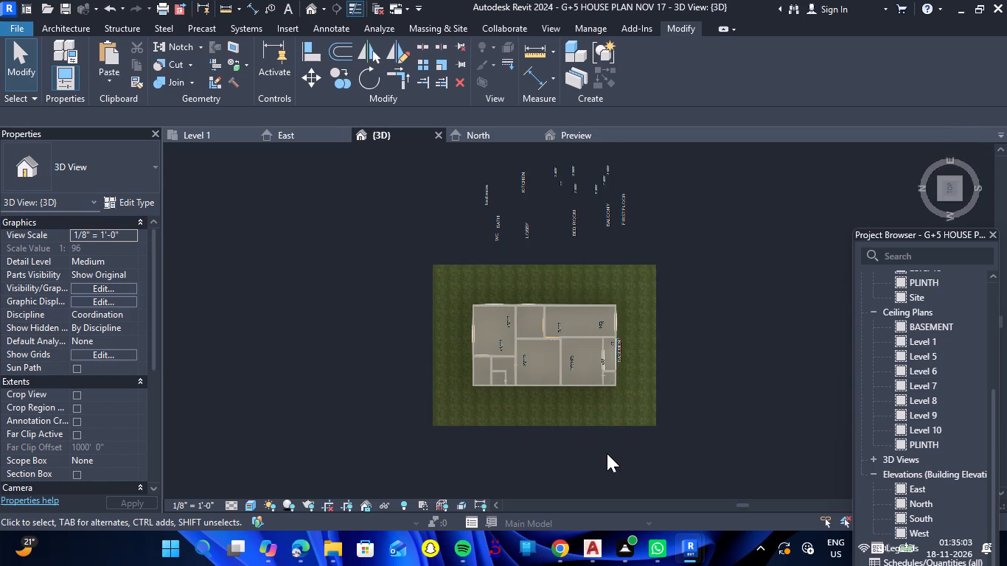
{"action": "scroll", "coordinate": [607, 447], "scroll_direction": "up", "scroll_amount": 1}
{"action": "left_click", "coordinate": [77, 31]}
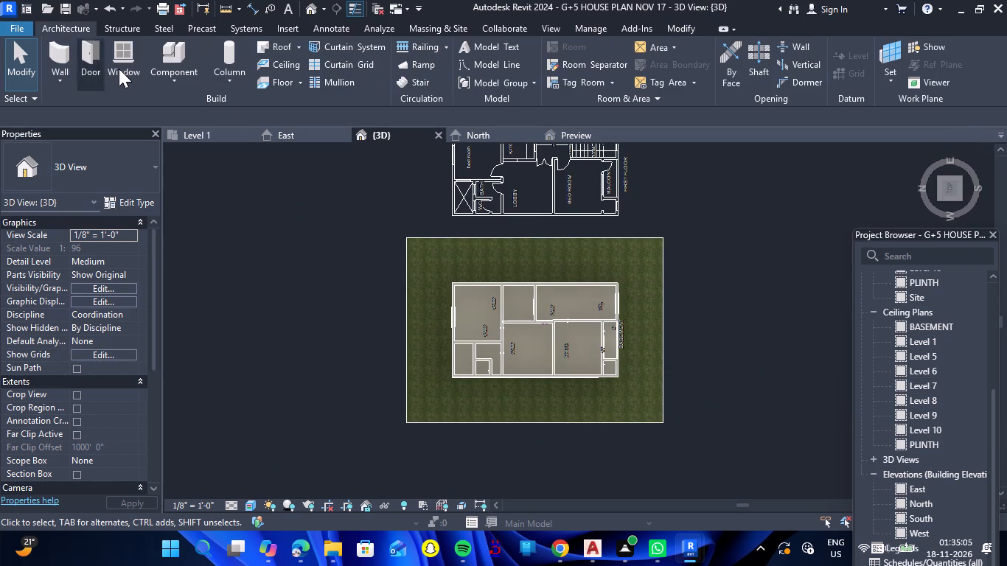
{"action": "left_click", "coordinate": [281, 69]}
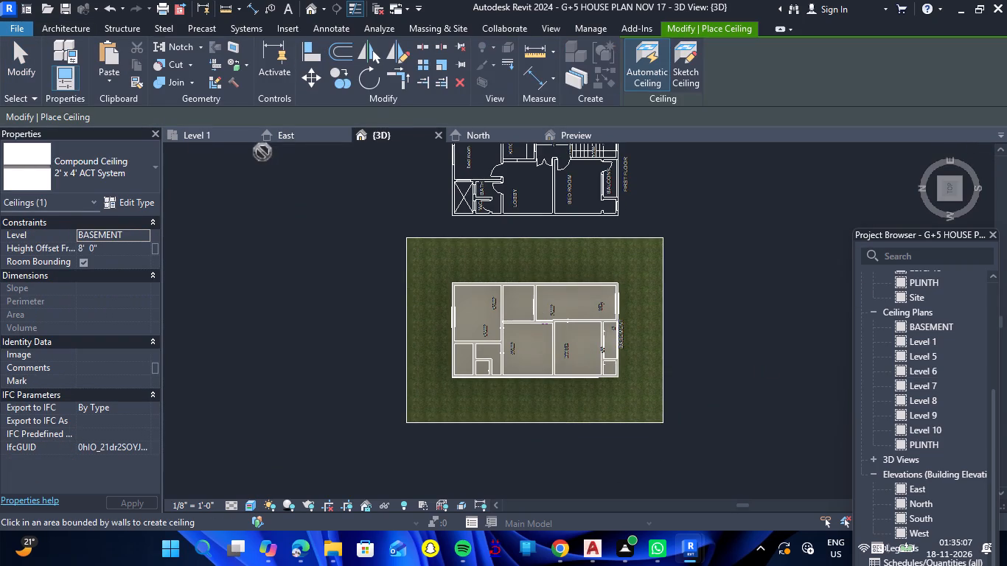
{"action": "left_click", "coordinate": [143, 235]}
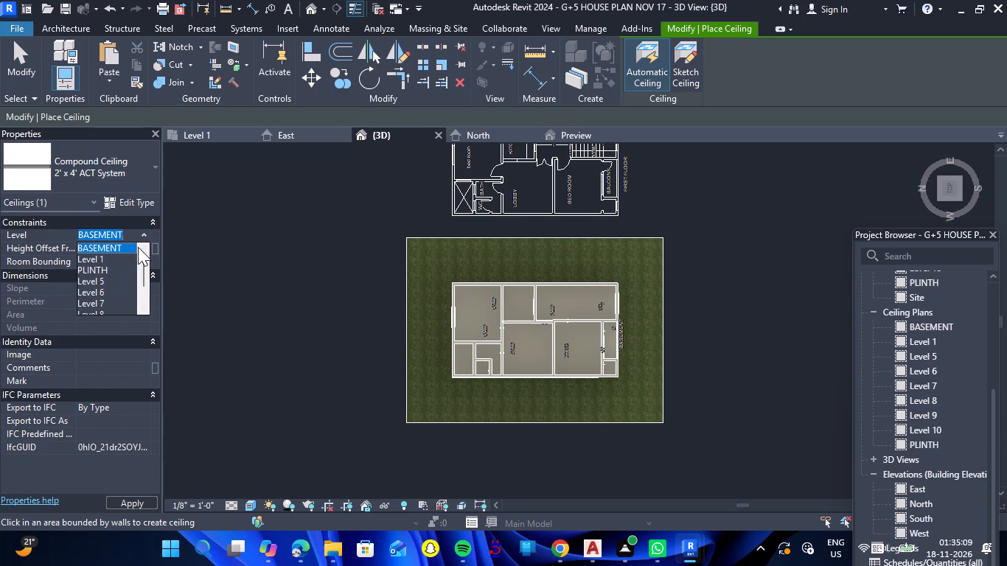
{"action": "scroll", "coordinate": [113, 294], "scroll_direction": "down", "scroll_amount": 3}
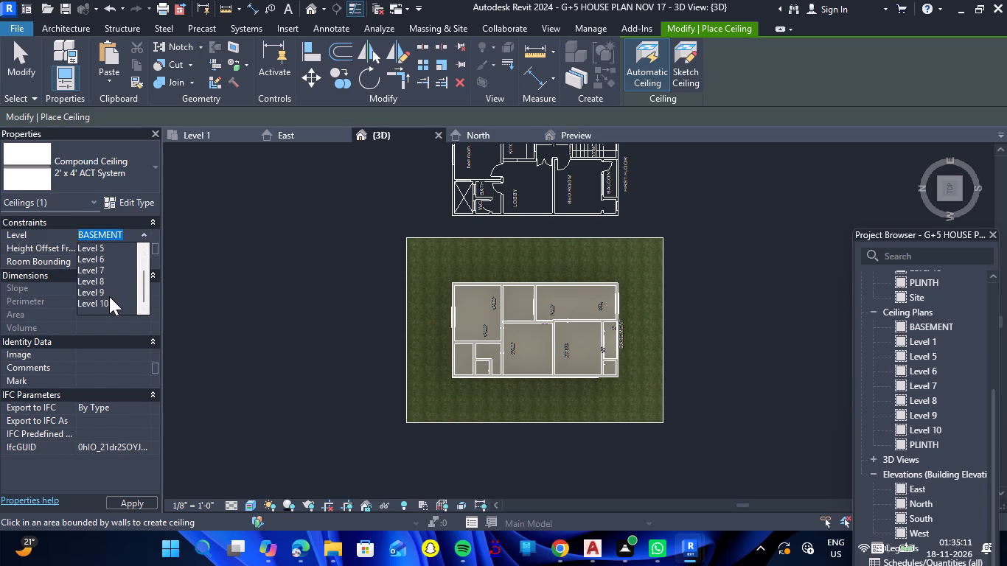
{"action": "left_click", "coordinate": [109, 296]}
{"action": "left_click", "coordinate": [142, 236]}
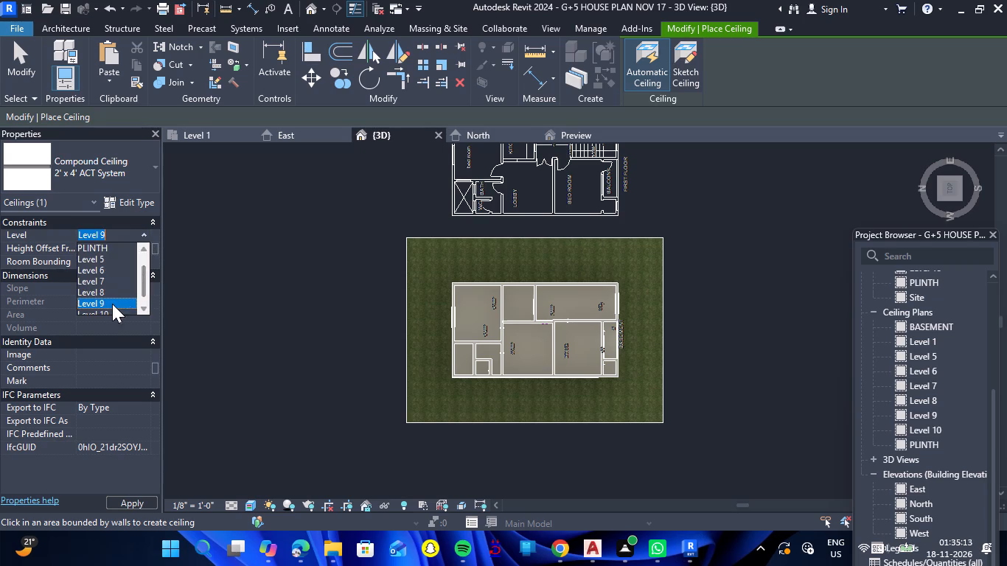
{"action": "left_click", "coordinate": [107, 312]}
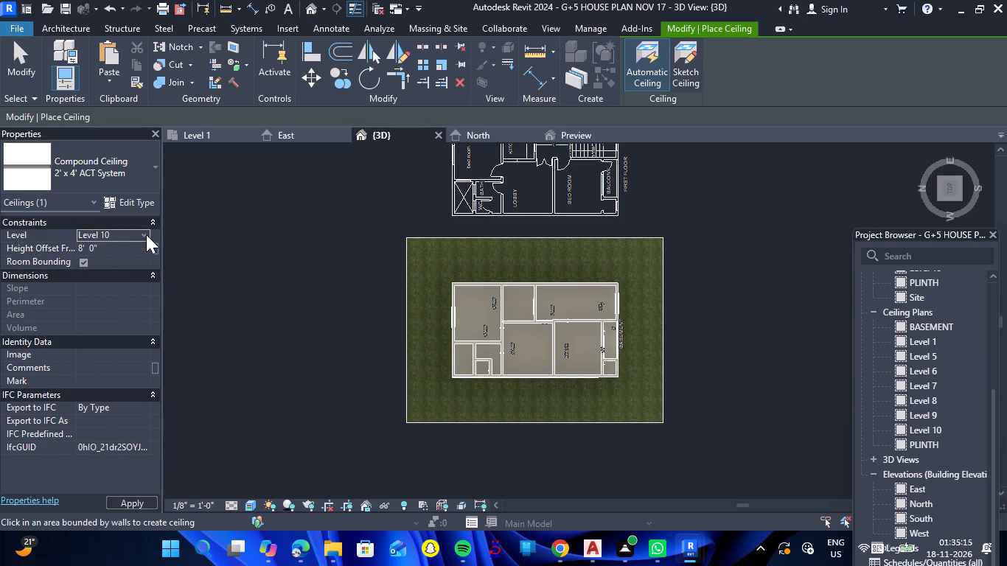
Start sketching the ceiling boundary and set the ceiling's height offset to 10' 6".
{"action": "left_click", "coordinate": [697, 92]}
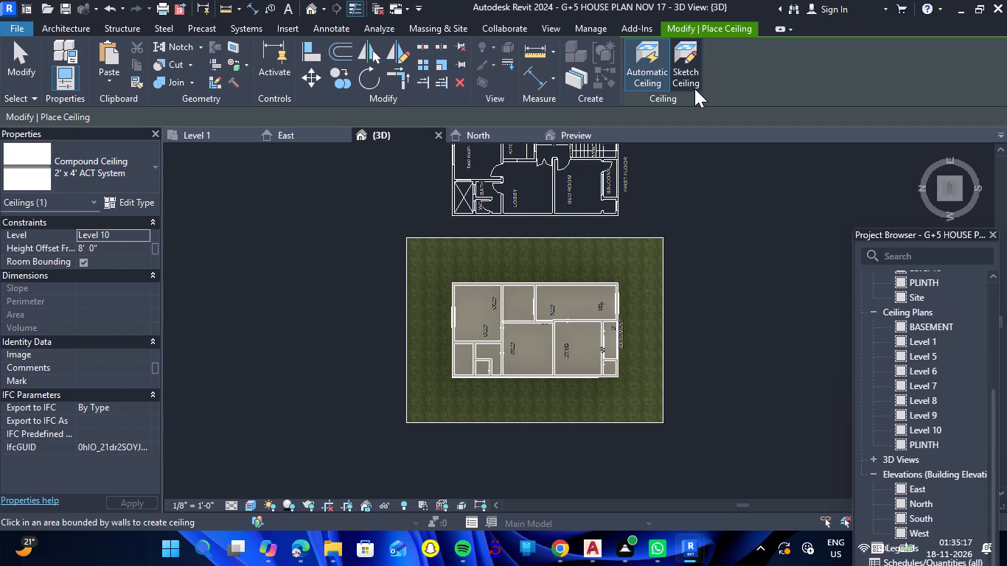
{"action": "left_click", "coordinate": [694, 88]}
{"action": "left_click", "coordinate": [122, 250]}
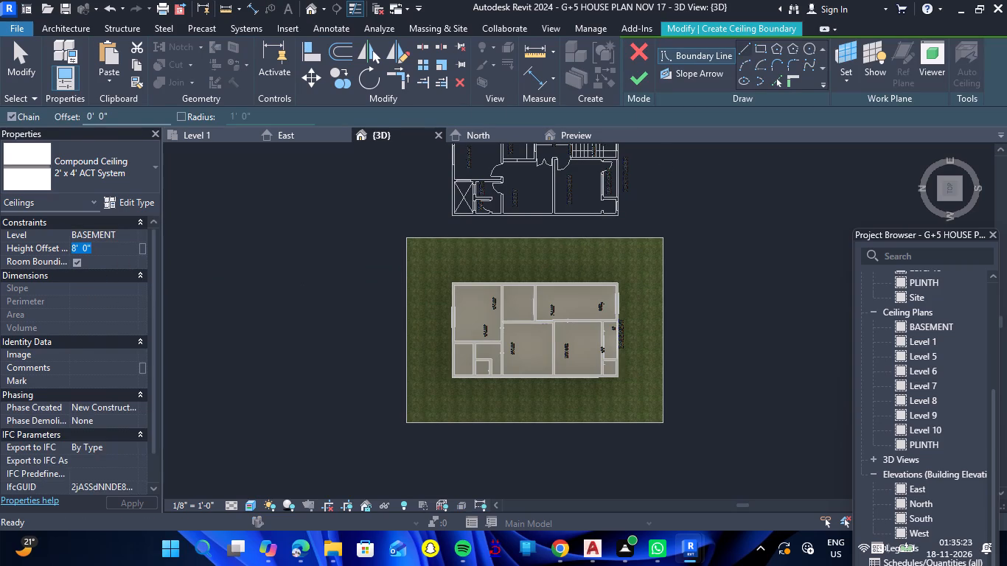
{"action": "type", "text": "10'6"}
{"action": "key", "text": "shift+quotedbl"}
{"action": "key", "text": "Return"}
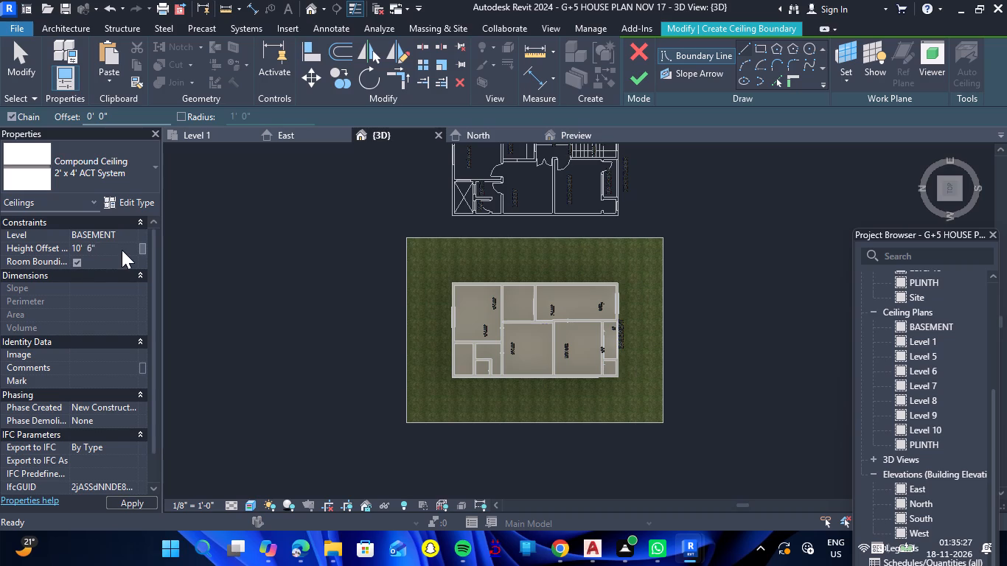
Trace the ceiling boundary from the outer wall edges on the building's west, north and east sides using Pick Lines.
{"action": "left_click", "coordinate": [776, 86]}
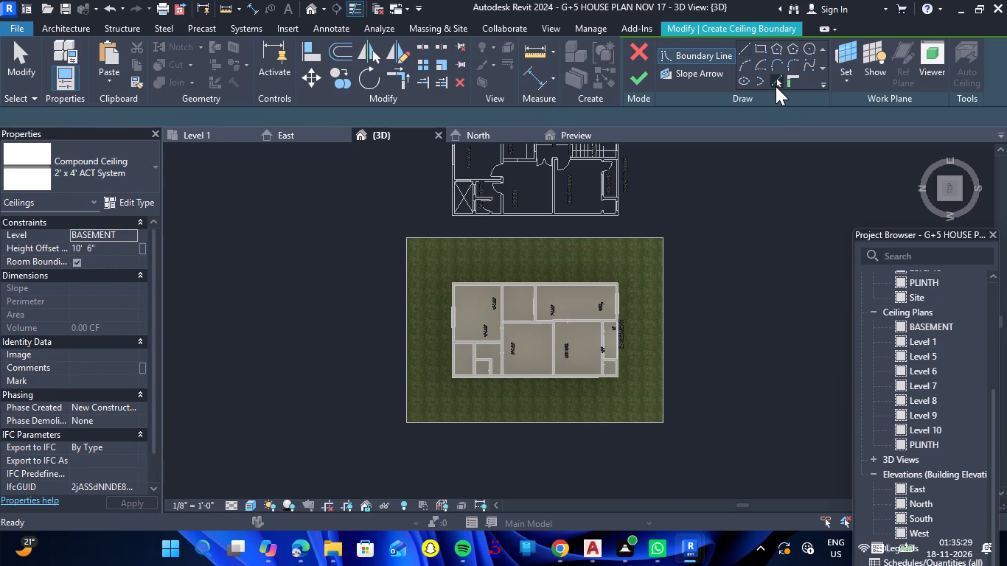
{"action": "scroll", "coordinate": [477, 381], "scroll_direction": "up", "scroll_amount": 3}
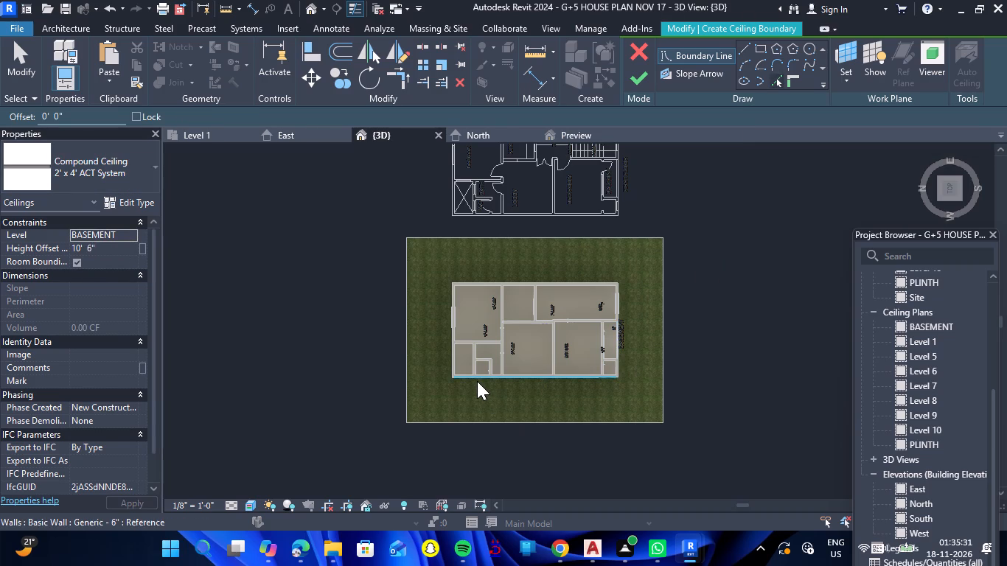
{"action": "scroll", "coordinate": [477, 381], "scroll_direction": "up", "scroll_amount": 7}
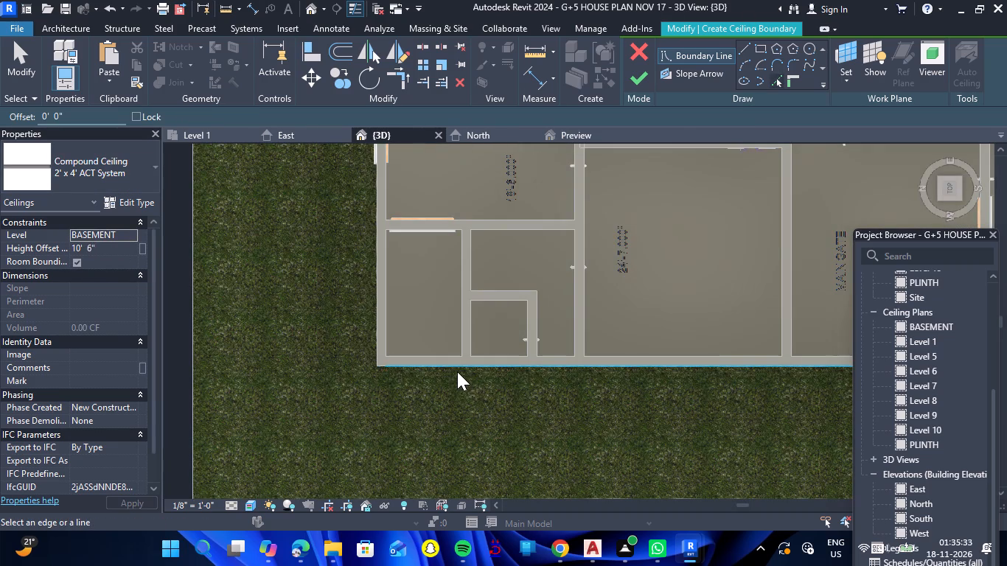
{"action": "left_click", "coordinate": [456, 371]}
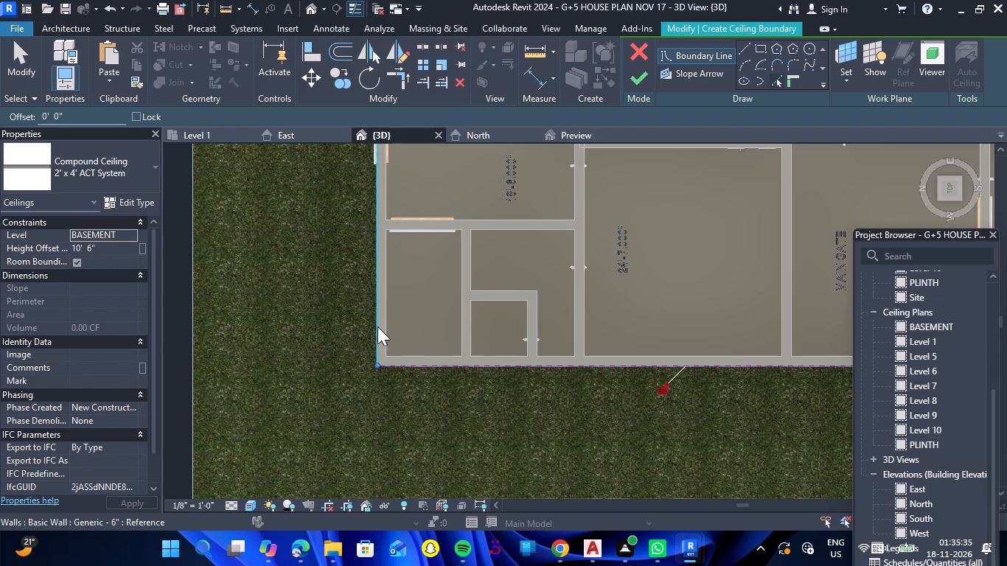
{"action": "left_click", "coordinate": [377, 326]}
{"action": "scroll", "coordinate": [332, 339], "scroll_direction": "down", "scroll_amount": 6}
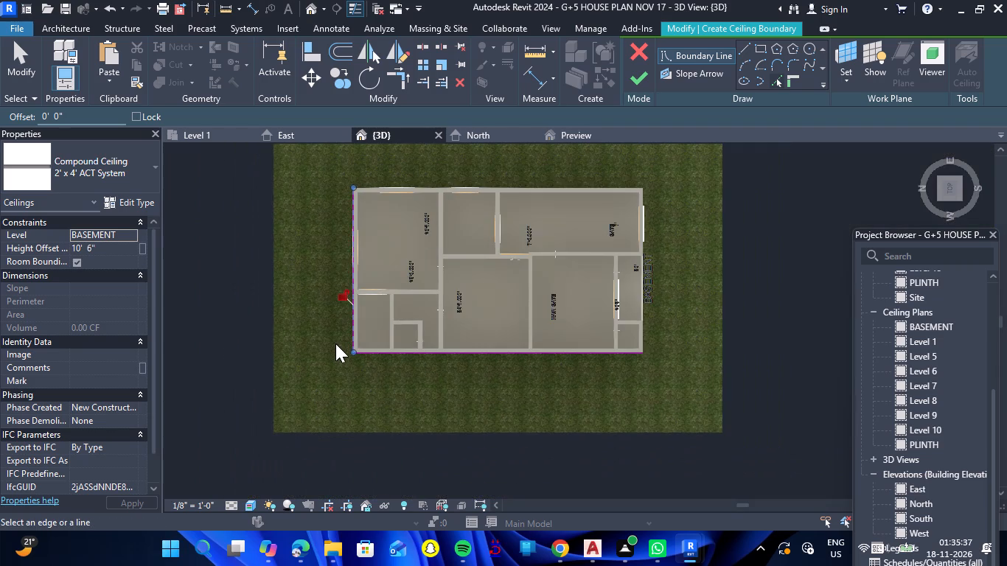
{"action": "scroll", "coordinate": [335, 343], "scroll_direction": "down", "scroll_amount": 4}
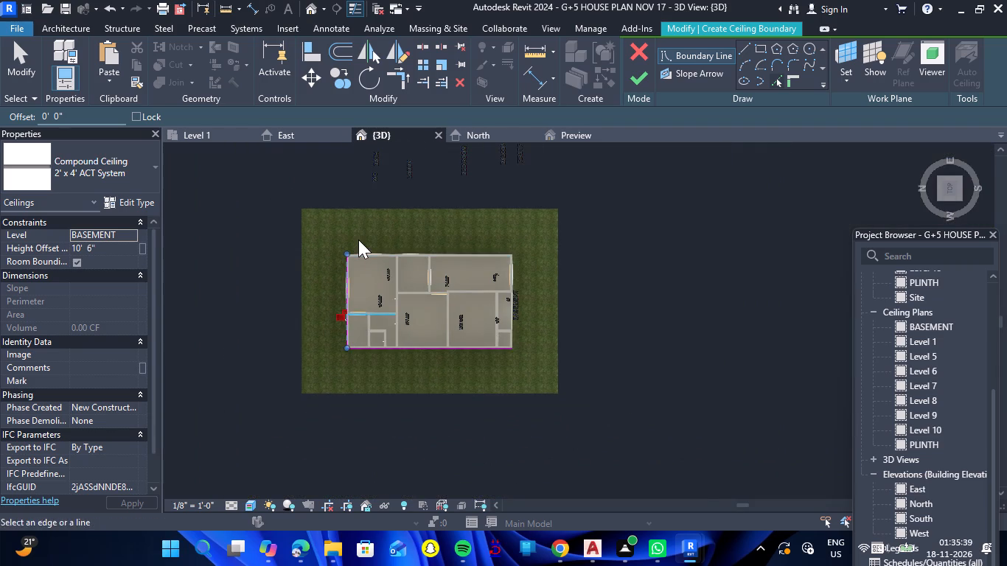
{"action": "scroll", "coordinate": [358, 240], "scroll_direction": "up", "scroll_amount": 12}
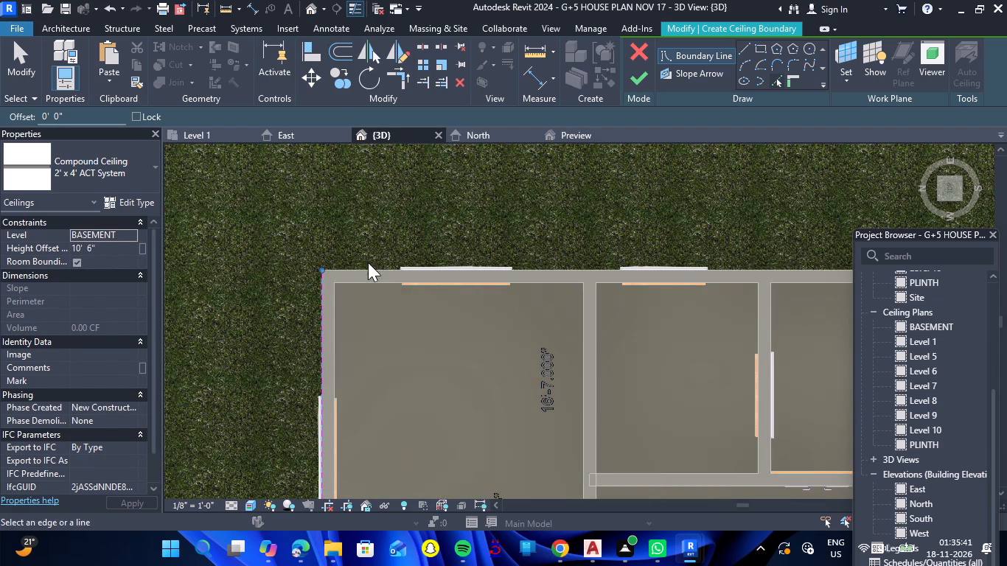
{"action": "left_click", "coordinate": [369, 268]}
Pick the two outer wall edge segments on the south side and join them with Trim/Extend to Corner to close the boundary.
{"action": "scroll", "coordinate": [335, 279], "scroll_direction": "down", "scroll_amount": 8}
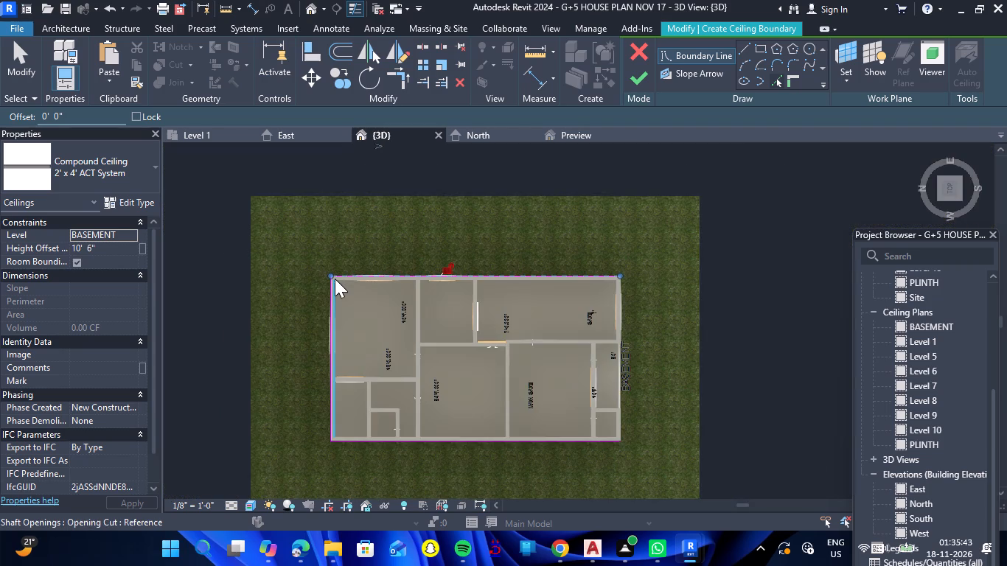
{"action": "scroll", "coordinate": [638, 332], "scroll_direction": "up", "scroll_amount": 10}
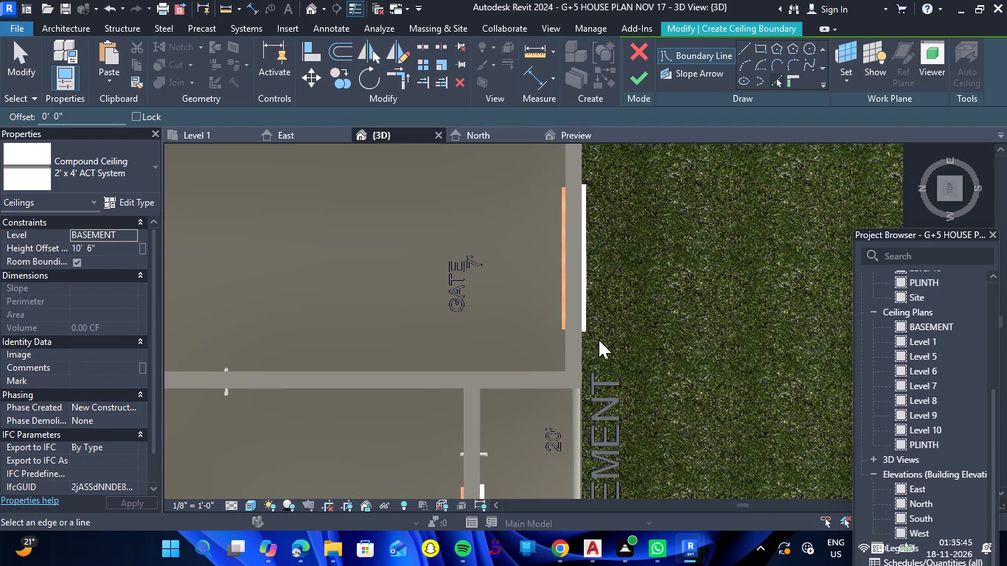
{"action": "left_click", "coordinate": [582, 354]}
{"action": "scroll", "coordinate": [611, 336], "scroll_direction": "down", "scroll_amount": 9}
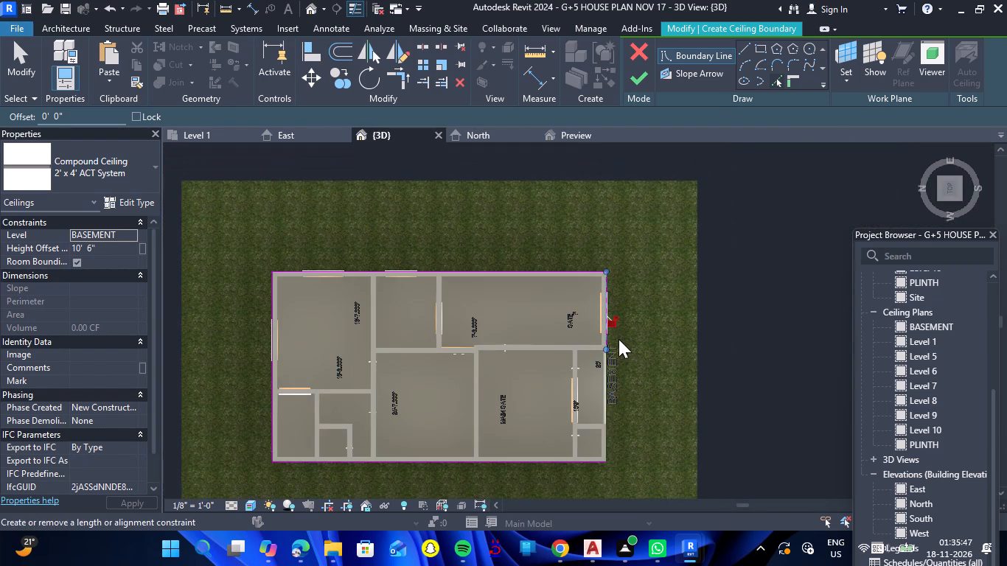
{"action": "left_click", "coordinate": [610, 444]}
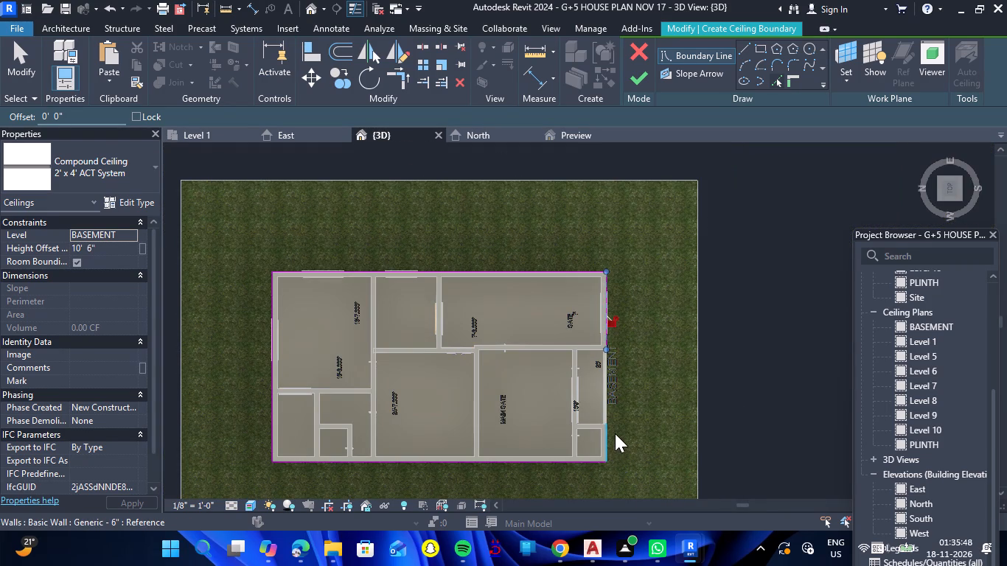
{"action": "left_click", "coordinate": [402, 83]}
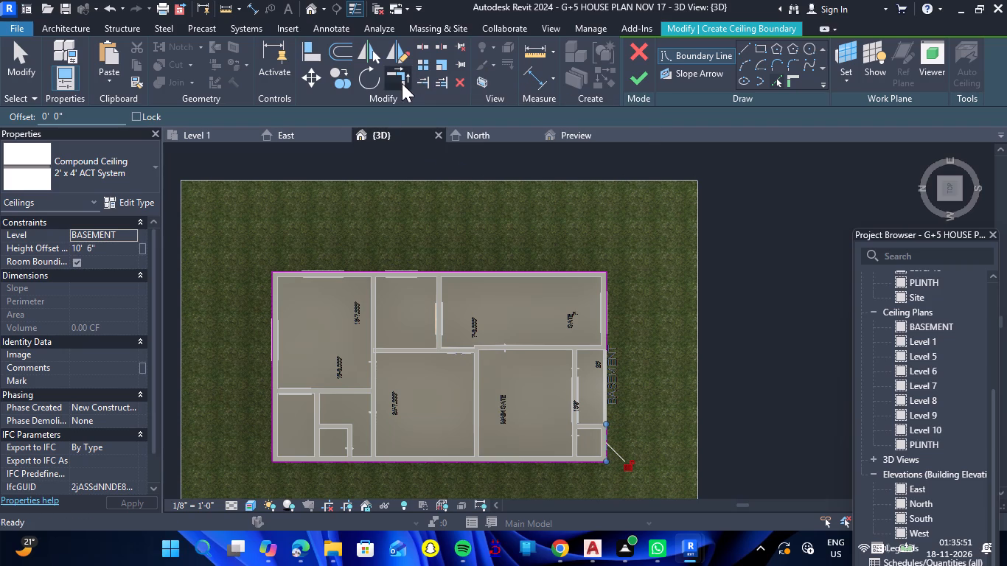
{"action": "left_click", "coordinate": [608, 337]}
{"action": "left_click", "coordinate": [607, 433]}
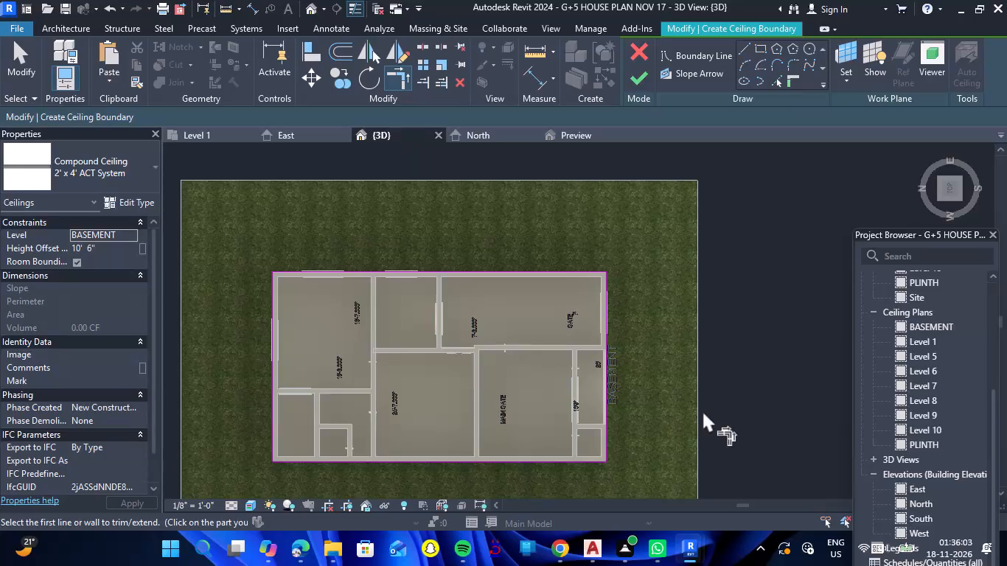
Set the ceiling's level to Level 10, finish the boundary sketch and clear the selection.
{"action": "left_click", "coordinate": [131, 237]}
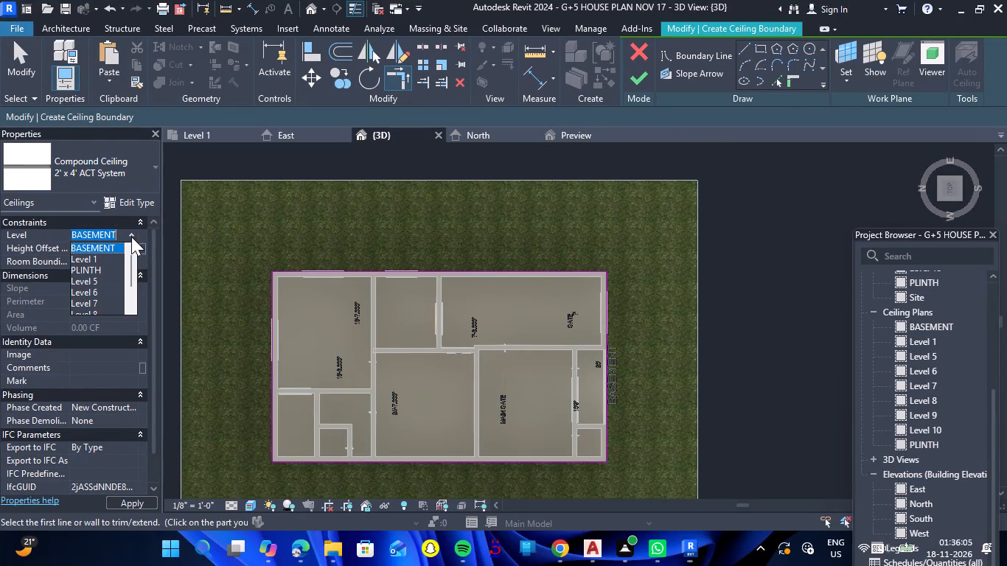
{"action": "scroll", "coordinate": [105, 285], "scroll_direction": "down", "scroll_amount": 5}
{"action": "left_click", "coordinate": [103, 303]}
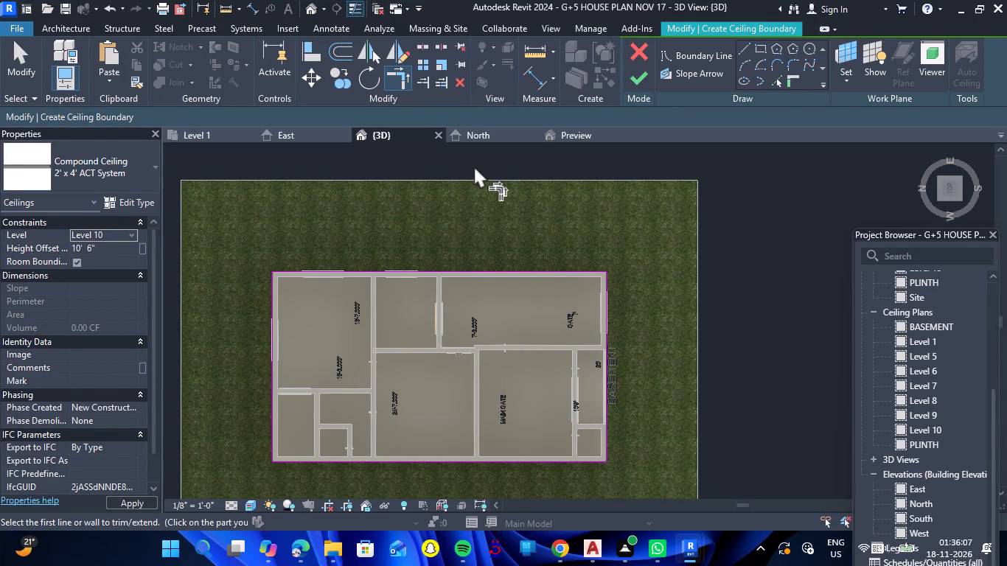
{"action": "left_click", "coordinate": [644, 85]}
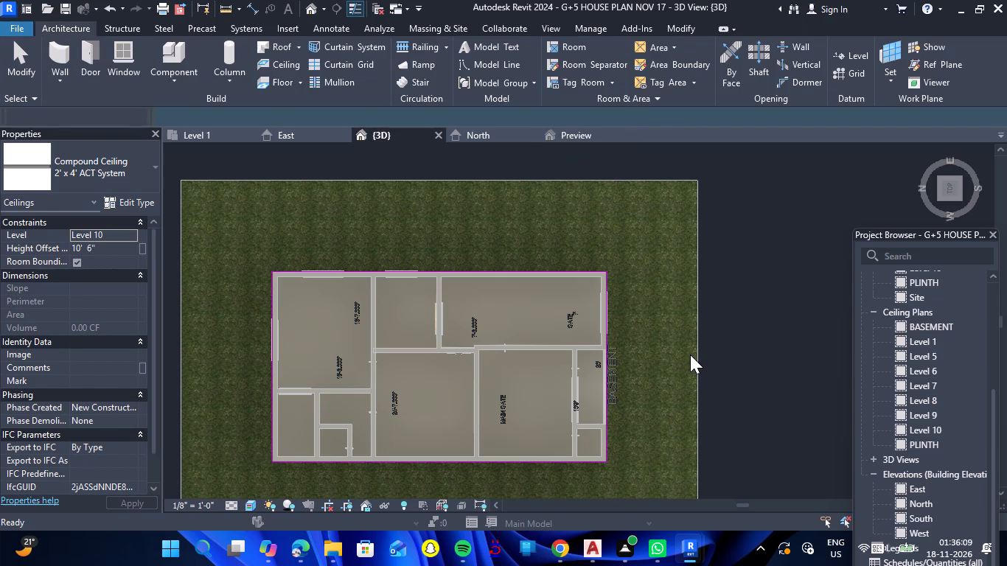
{"action": "left_click", "coordinate": [753, 259]}
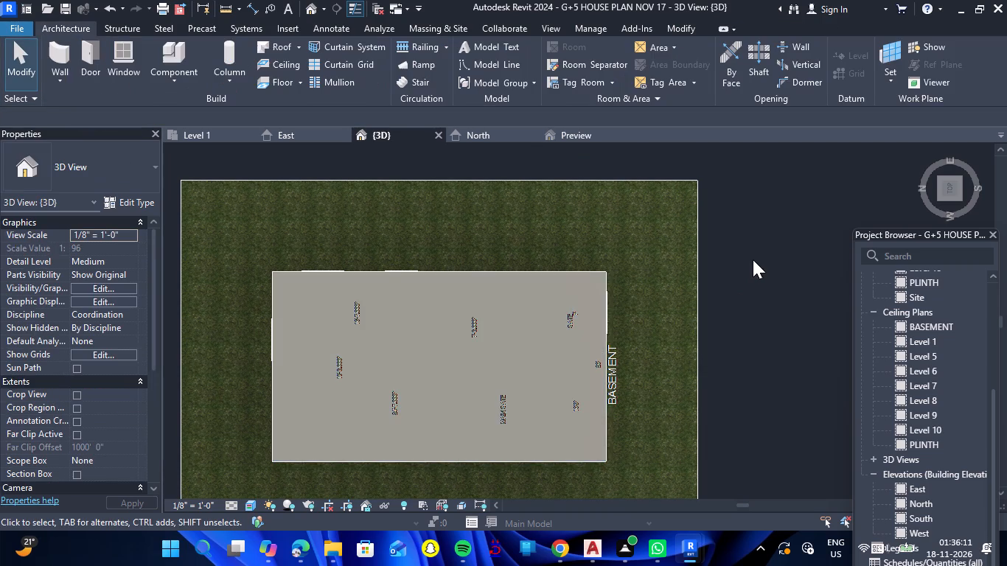
From the building's side view, select the ceiling above the top floor, change its level to Level 9 and deselect it.
{"action": "scroll", "coordinate": [753, 259], "scroll_direction": "down", "scroll_amount": 5}
{"action": "left_click_drag", "start_coordinate": [749, 364], "coordinate": [739, 181]}
{"action": "right_click_drag", "start_coordinate": [748, 364], "coordinate": [739, 181], "text": "shift"}
{"action": "scroll", "coordinate": [785, 265], "scroll_direction": "down", "scroll_amount": 4}
{"action": "left_click_drag", "start_coordinate": [725, 424], "coordinate": [741, 346]}
{"action": "right_click_drag", "start_coordinate": [725, 424], "coordinate": [741, 346], "text": "shift"}
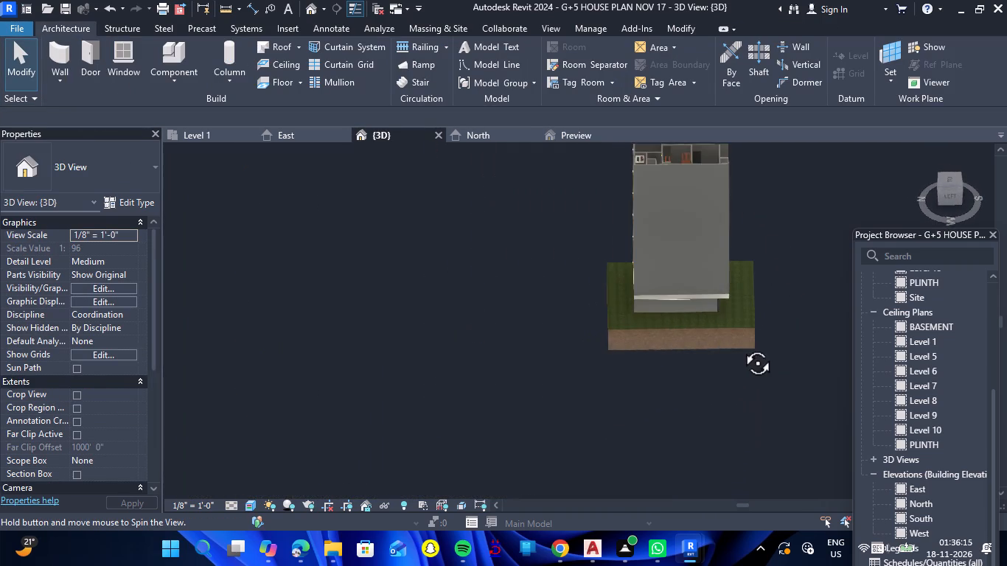
{"action": "left_click_drag", "start_coordinate": [741, 346], "coordinate": [744, 277]}
{"action": "right_click_drag", "start_coordinate": [741, 346], "coordinate": [744, 277], "text": "shift"}
{"action": "scroll", "coordinate": [705, 346], "scroll_direction": "down", "scroll_amount": 6}
{"action": "scroll", "coordinate": [736, 190], "scroll_direction": "up", "scroll_amount": 5}
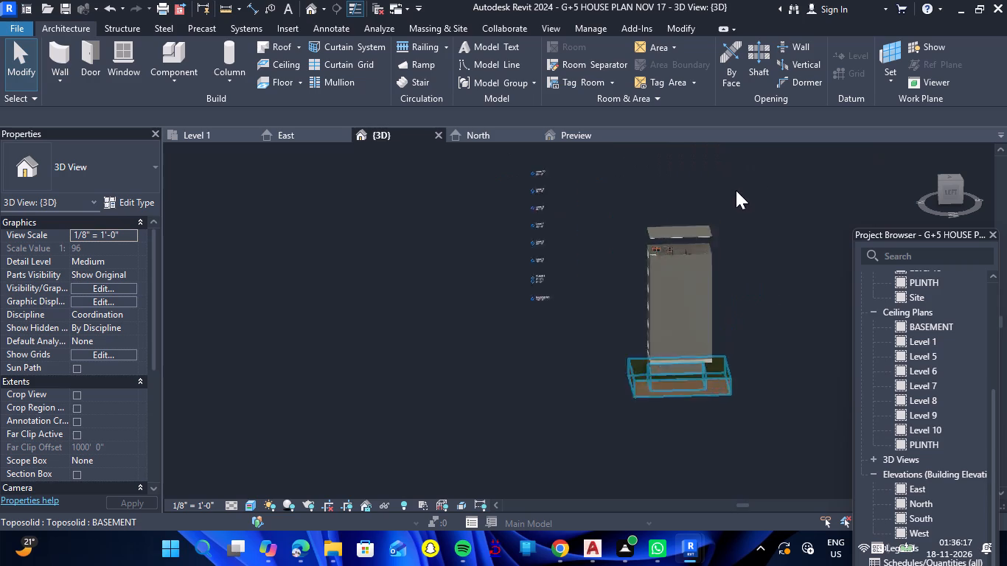
{"action": "scroll", "coordinate": [736, 190], "scroll_direction": "up", "scroll_amount": 3}
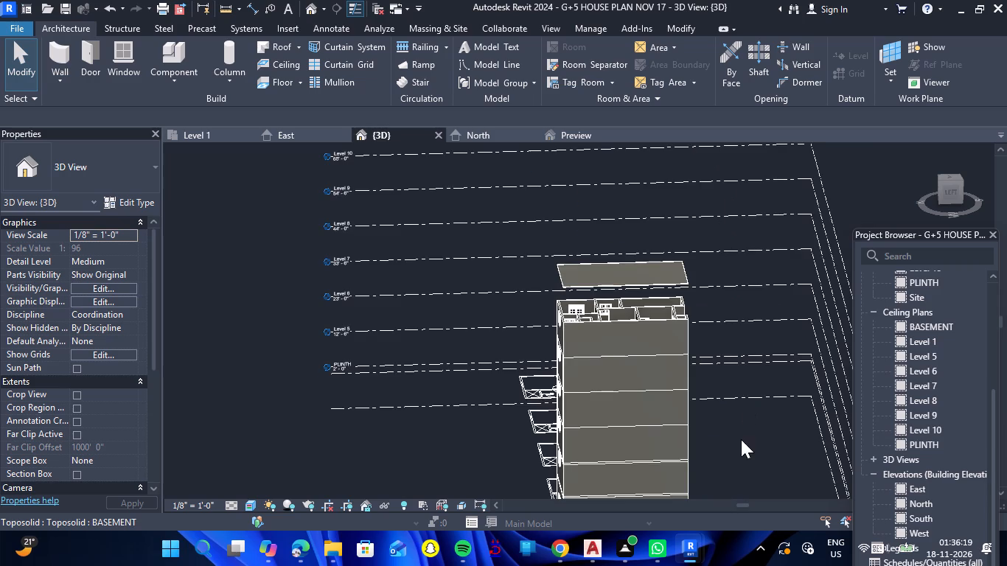
{"action": "left_click_drag", "start_coordinate": [741, 439], "coordinate": [739, 356]}
{"action": "right_click_drag", "start_coordinate": [739, 439], "coordinate": [739, 356], "text": "shift"}
{"action": "left_click", "coordinate": [953, 195]}
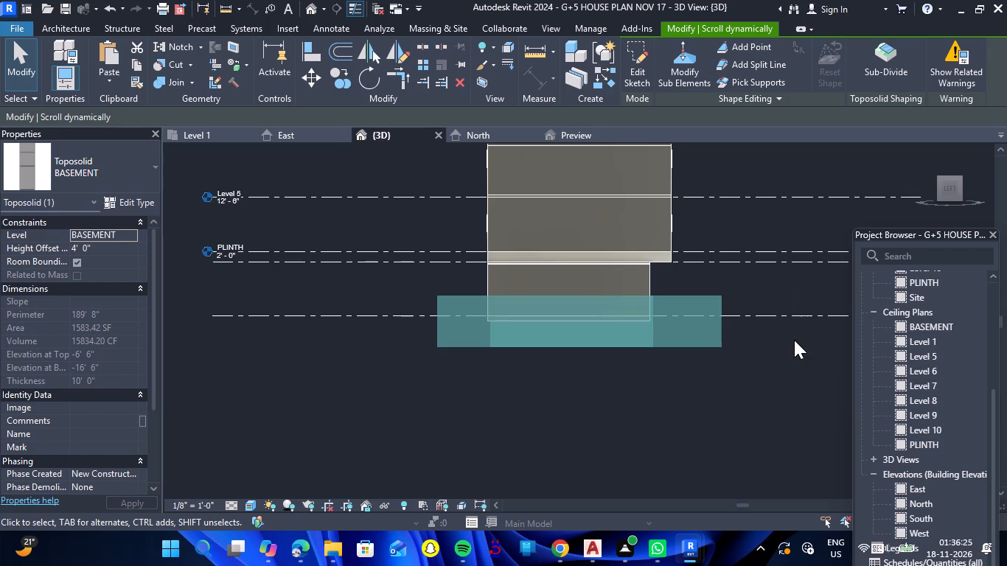
{"action": "scroll", "coordinate": [792, 343], "scroll_direction": "down", "scroll_amount": 5}
{"action": "key", "text": "Escape"}
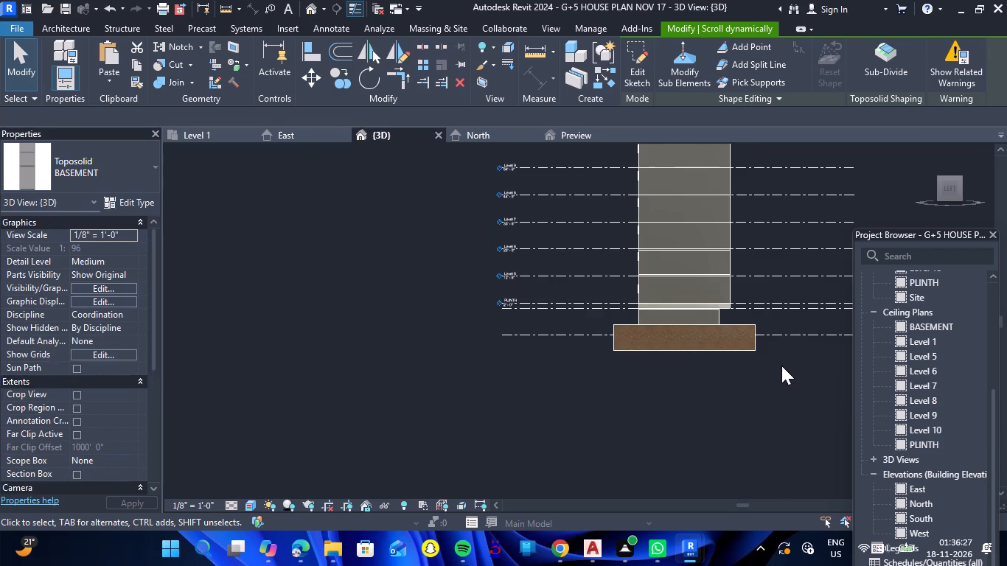
{"action": "scroll", "coordinate": [781, 366], "scroll_direction": "down", "scroll_amount": 6}
{"action": "scroll", "coordinate": [770, 266], "scroll_direction": "up", "scroll_amount": 7}
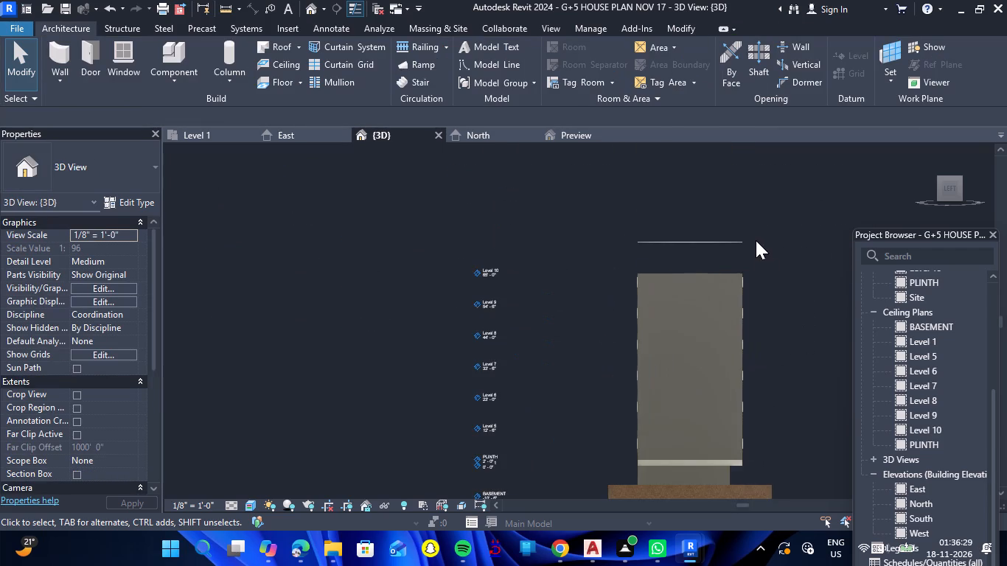
{"action": "scroll", "coordinate": [748, 228], "scroll_direction": "up", "scroll_amount": 4}
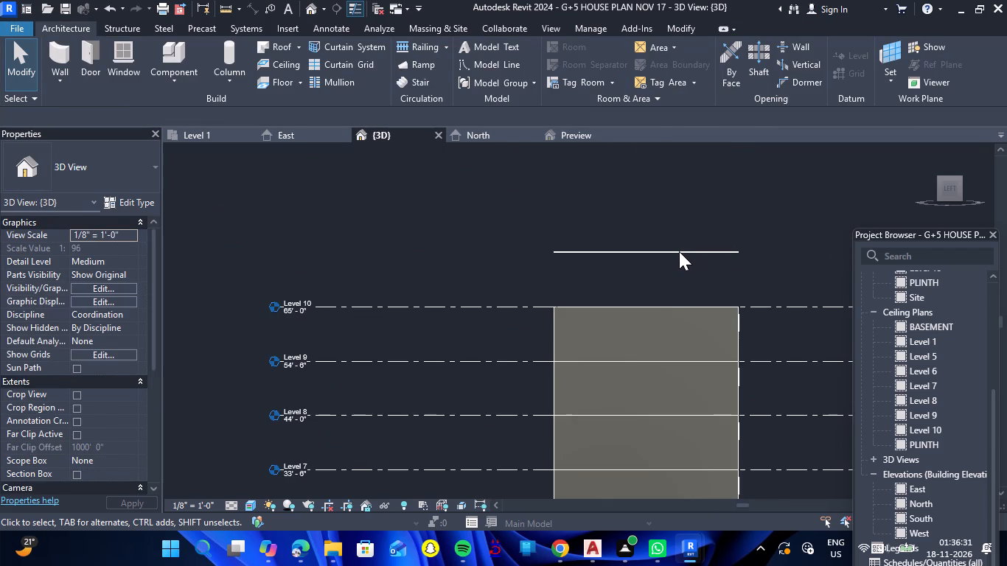
{"action": "left_click", "coordinate": [679, 251]}
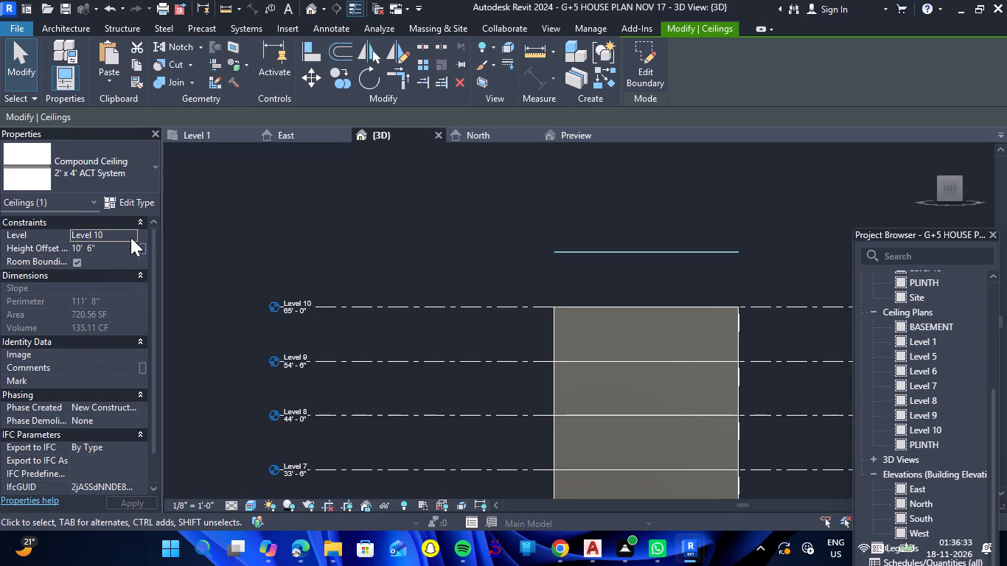
{"action": "left_click", "coordinate": [136, 234]}
{"action": "left_click", "coordinate": [97, 290]}
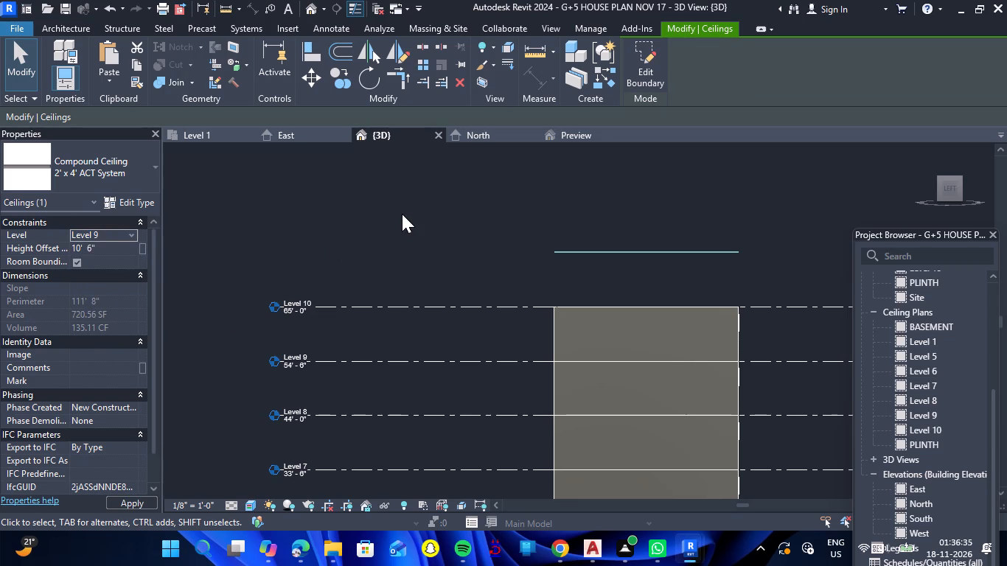
{"action": "left_click", "coordinate": [402, 214]}
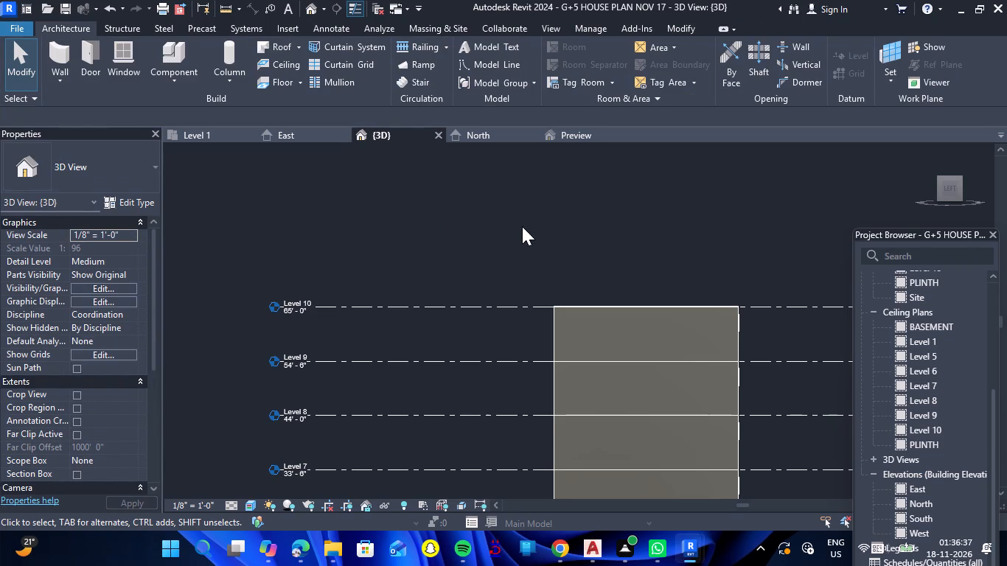
Examine the top ceiling, the balcony railings on the front facade and the side walls in the 3D model.
{"action": "left_click_drag", "start_coordinate": [521, 226], "coordinate": [492, 347], "text": "shift"}
{"action": "right_click_drag", "start_coordinate": [521, 226], "coordinate": [492, 347], "text": "shift"}
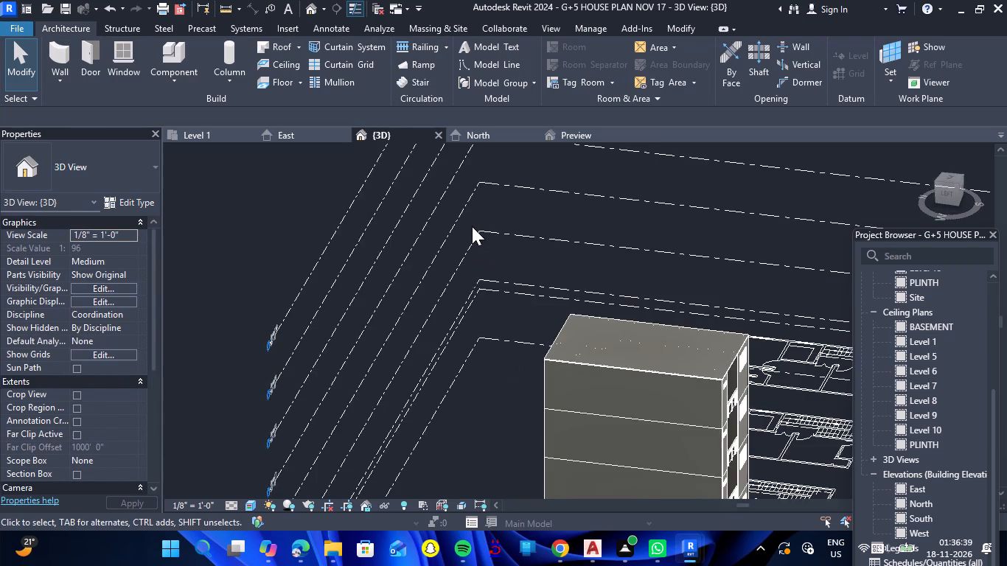
{"action": "scroll", "coordinate": [472, 226], "scroll_direction": "down", "scroll_amount": 5}
{"action": "scroll", "coordinate": [700, 377], "scroll_direction": "up", "scroll_amount": 2}
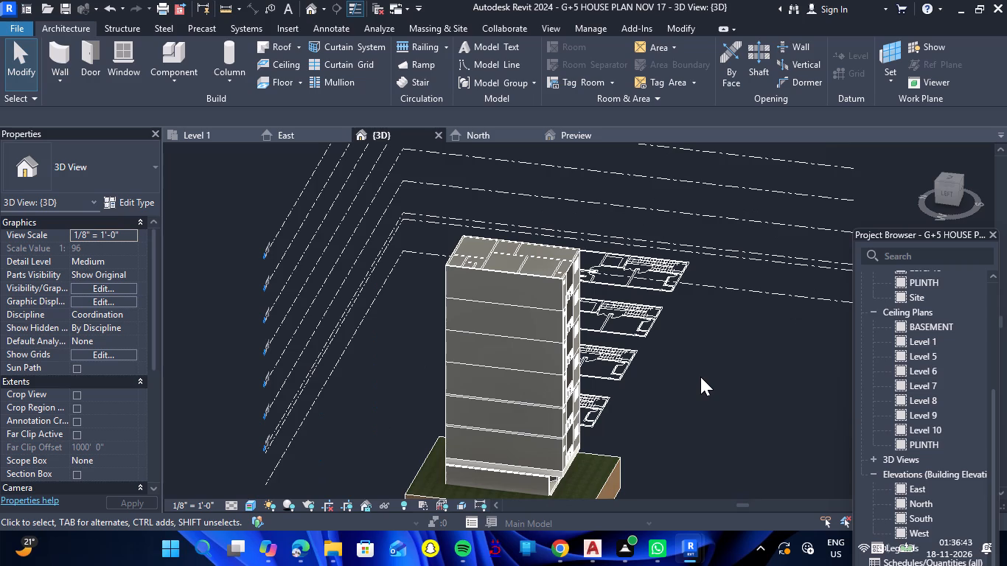
{"action": "left_click", "coordinate": [700, 377], "text": "shift"}
{"action": "right_click", "coordinate": [700, 377], "text": "shift"}
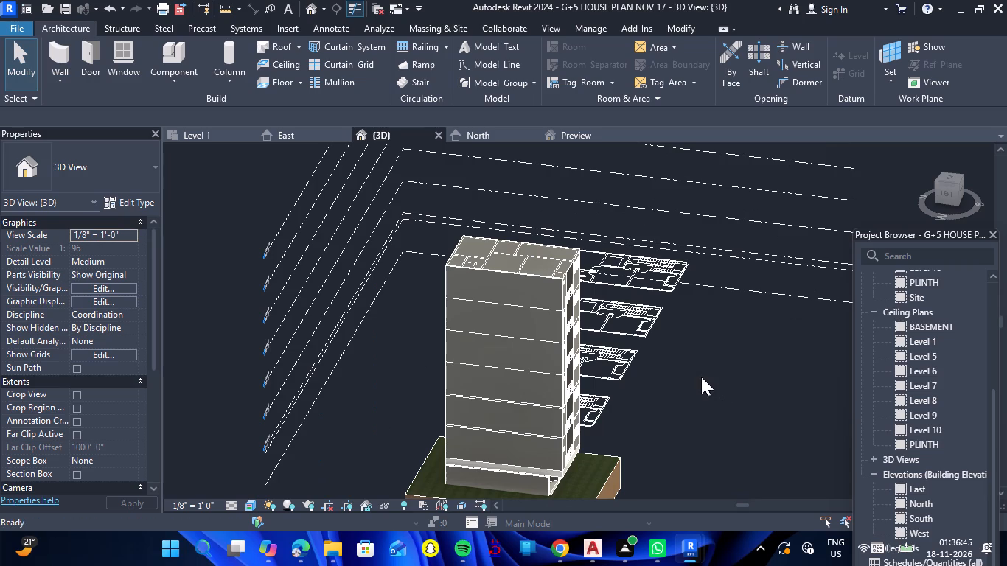
{"action": "left_click_drag", "start_coordinate": [701, 377], "coordinate": [615, 388], "text": "shift"}
{"action": "right_click_drag", "start_coordinate": [701, 377], "coordinate": [615, 388], "text": "shift"}
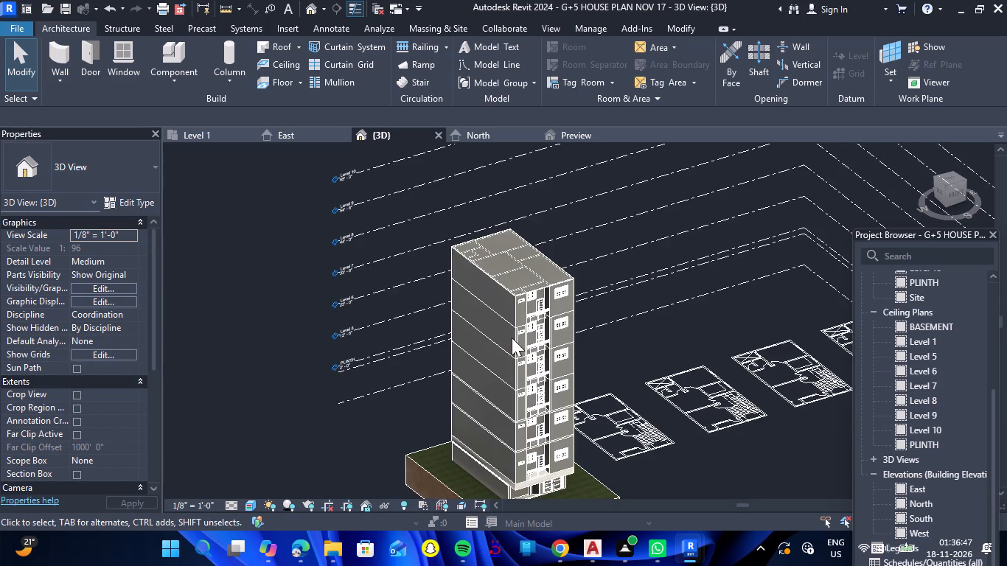
{"action": "scroll", "coordinate": [546, 344], "scroll_direction": "up", "scroll_amount": 12}
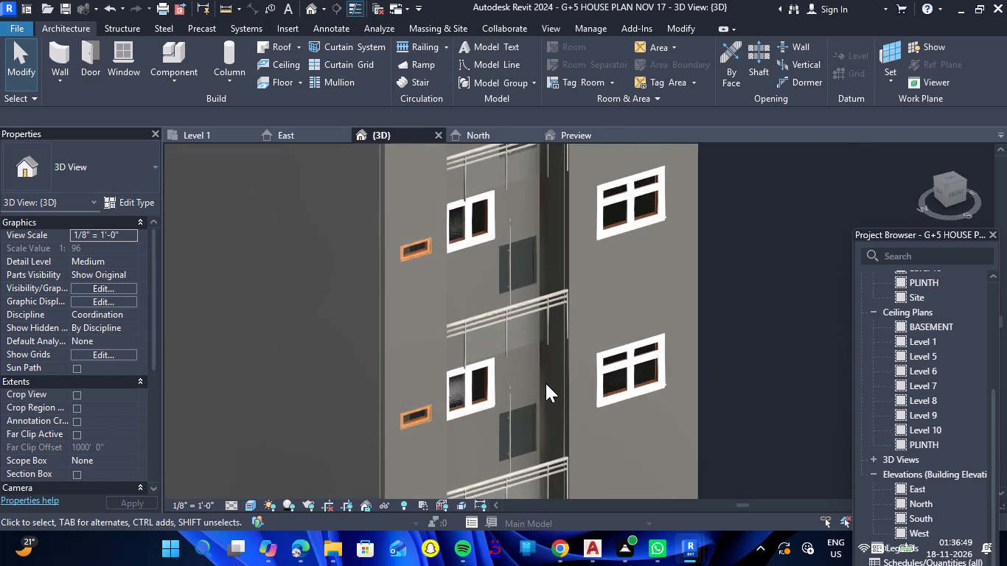
{"action": "scroll", "coordinate": [541, 352], "scroll_direction": "down", "scroll_amount": 4}
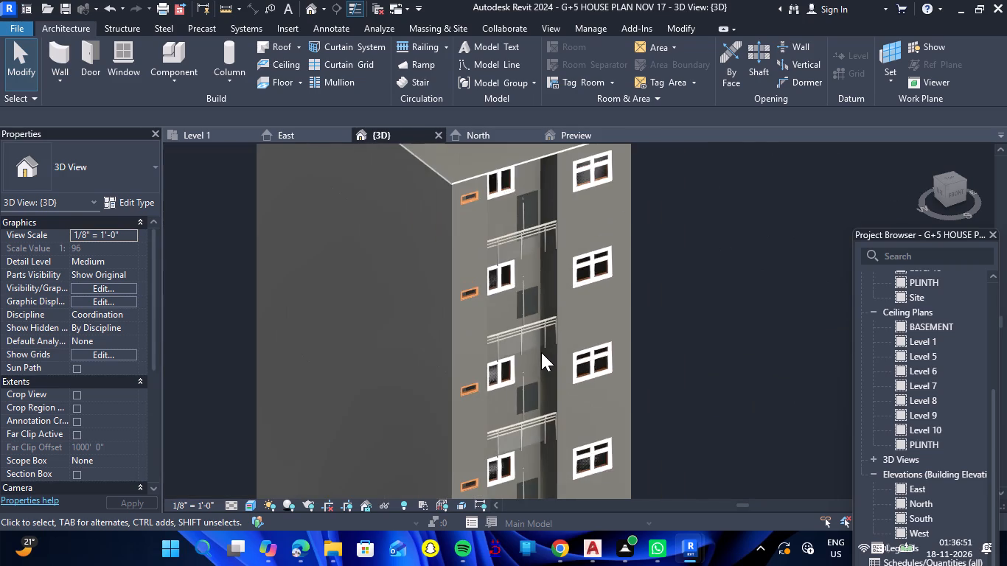
{"action": "scroll", "coordinate": [541, 352], "scroll_direction": "down", "scroll_amount": 4}
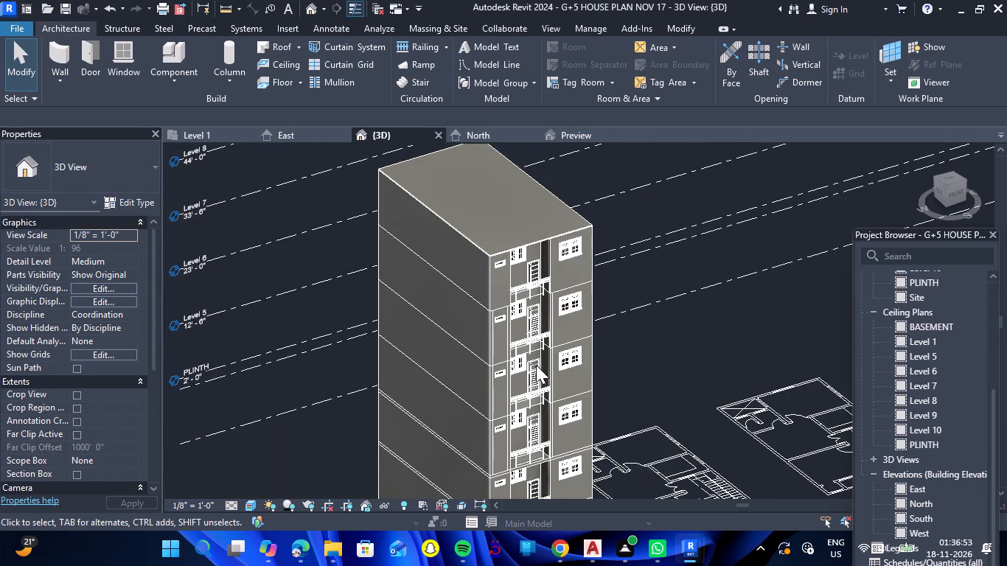
{"action": "left_click_drag", "start_coordinate": [321, 444], "coordinate": [442, 412]}
{"action": "right_click_drag", "start_coordinate": [321, 444], "coordinate": [442, 412], "text": "shift"}
{"action": "scroll", "coordinate": [567, 338], "scroll_direction": "down", "scroll_amount": 2}
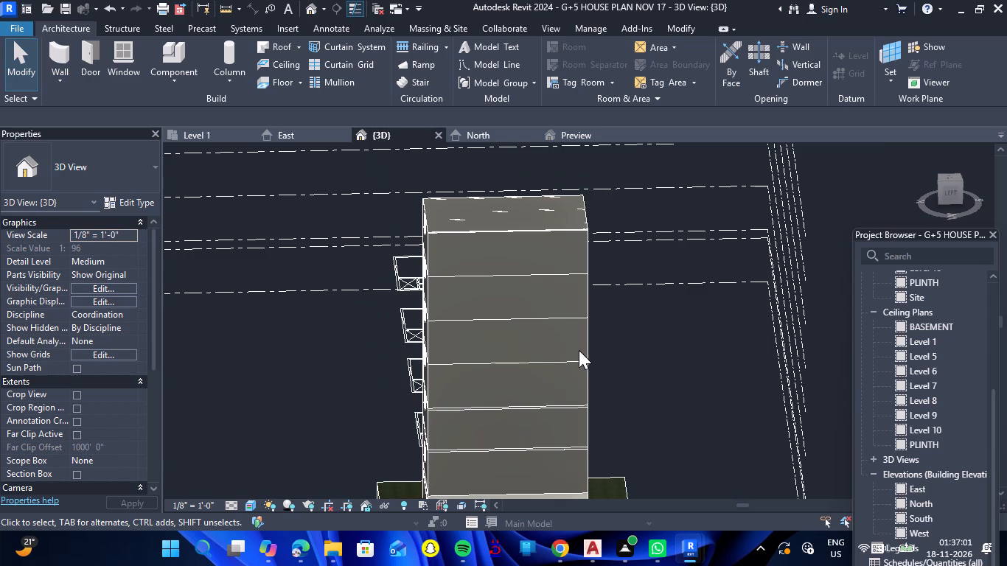
Examine the building's side wall, its storey divisions and the level lines in the 3D model.
{"action": "scroll", "coordinate": [562, 340], "scroll_direction": "up", "scroll_amount": 2}
{"action": "left_click_drag", "start_coordinate": [652, 371], "coordinate": [645, 363]}
{"action": "right_click_drag", "start_coordinate": [650, 371], "coordinate": [645, 363], "text": "shift"}
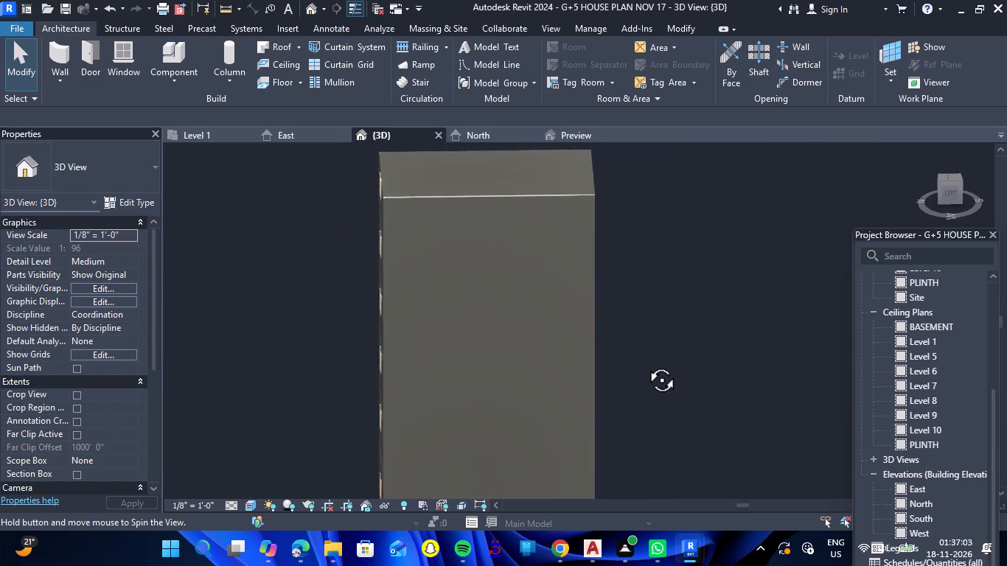
{"action": "left_click_drag", "start_coordinate": [645, 363], "coordinate": [648, 296]}
{"action": "right_click_drag", "start_coordinate": [645, 363], "coordinate": [648, 296], "text": "shift"}
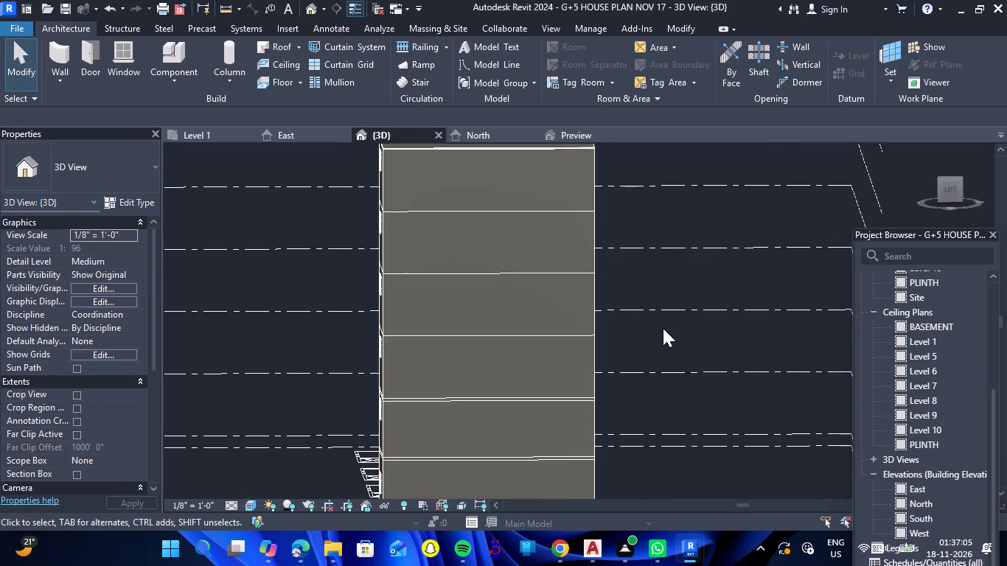
{"action": "scroll", "coordinate": [663, 328], "scroll_direction": "down", "scroll_amount": 1}
{"action": "left_click_drag", "start_coordinate": [641, 347], "coordinate": [638, 324], "text": "shift"}
{"action": "right_click_drag", "start_coordinate": [641, 347], "coordinate": [638, 324], "text": "shift"}
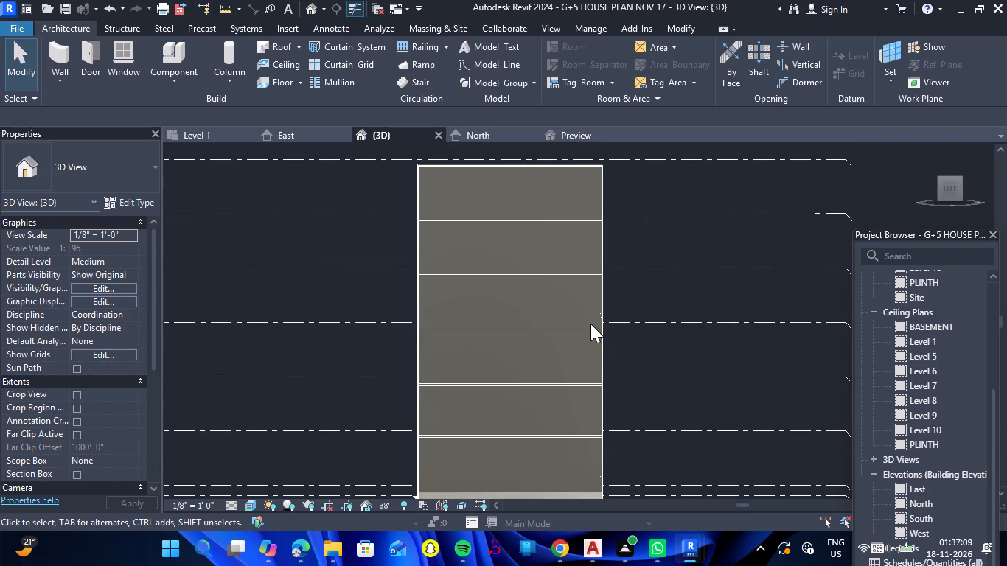
{"action": "scroll", "coordinate": [598, 291], "scroll_direction": "down", "scroll_amount": 2}
{"action": "scroll", "coordinate": [579, 232], "scroll_direction": "up", "scroll_amount": 2}
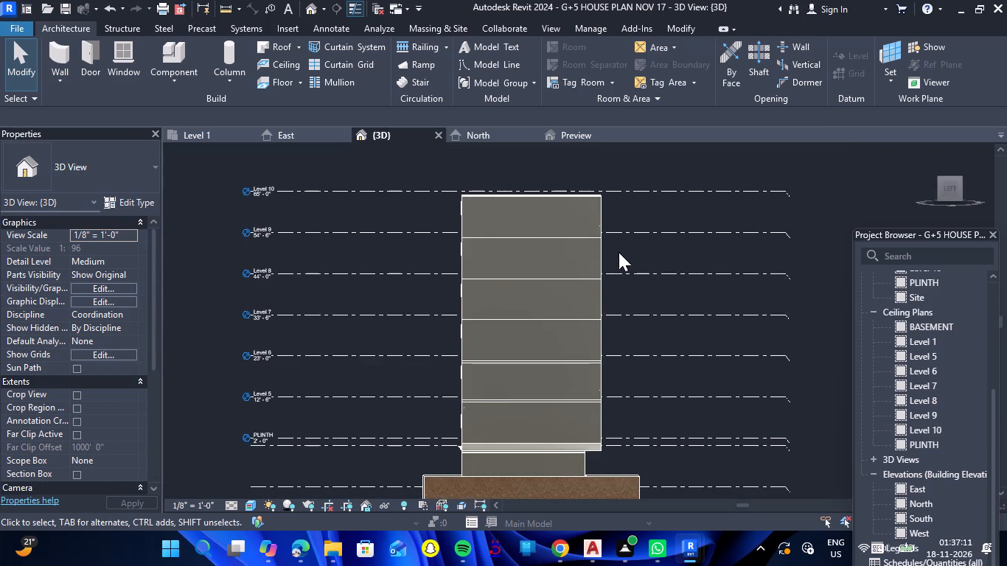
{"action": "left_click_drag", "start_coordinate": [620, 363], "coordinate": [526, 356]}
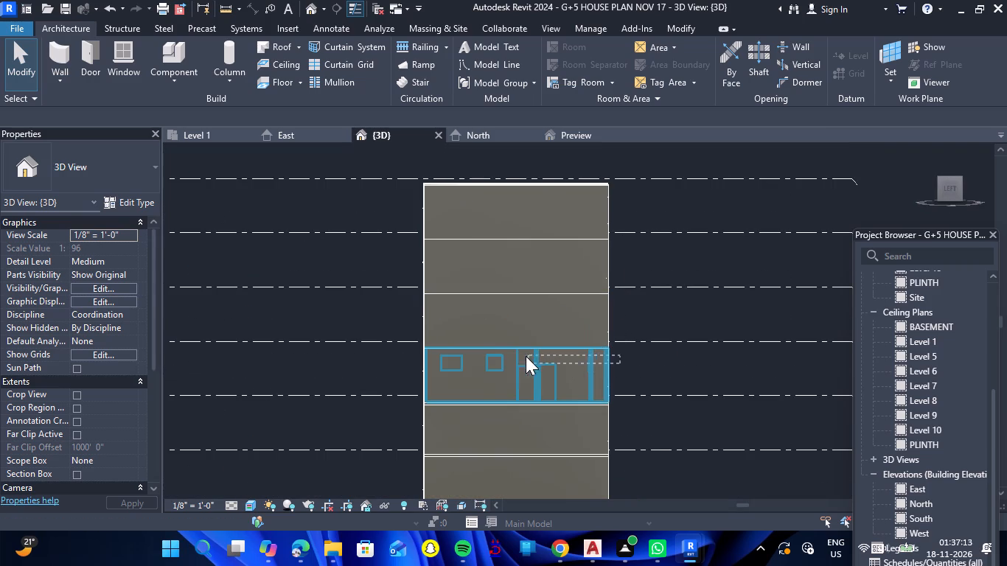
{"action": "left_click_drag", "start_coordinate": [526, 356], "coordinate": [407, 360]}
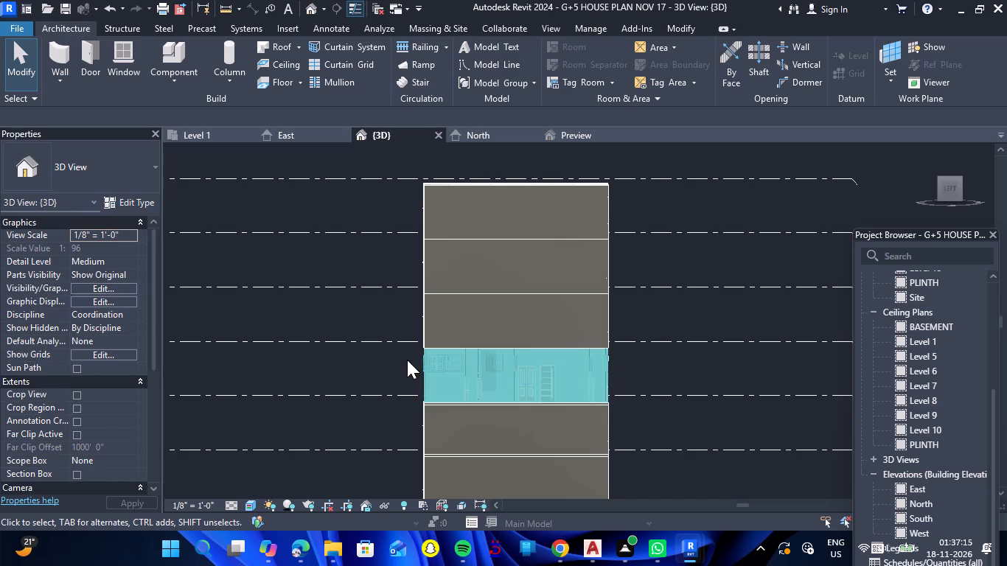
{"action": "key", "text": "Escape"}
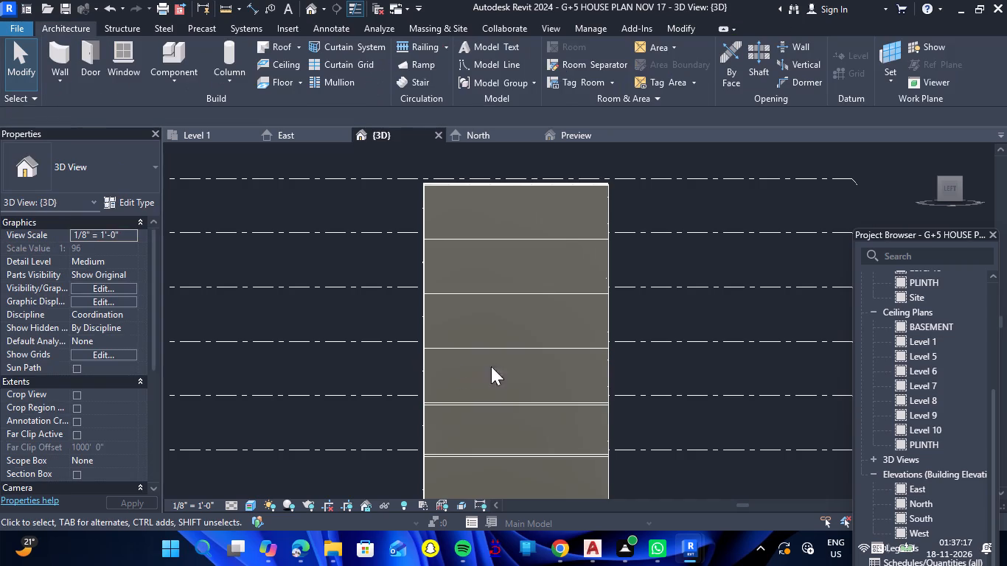
Select everything on the three uppermost storeys, from Level 7 to the top ceiling but excluding that ceiling, and delete it.
{"action": "left_click_drag", "start_coordinate": [619, 318], "coordinate": [408, 318]}
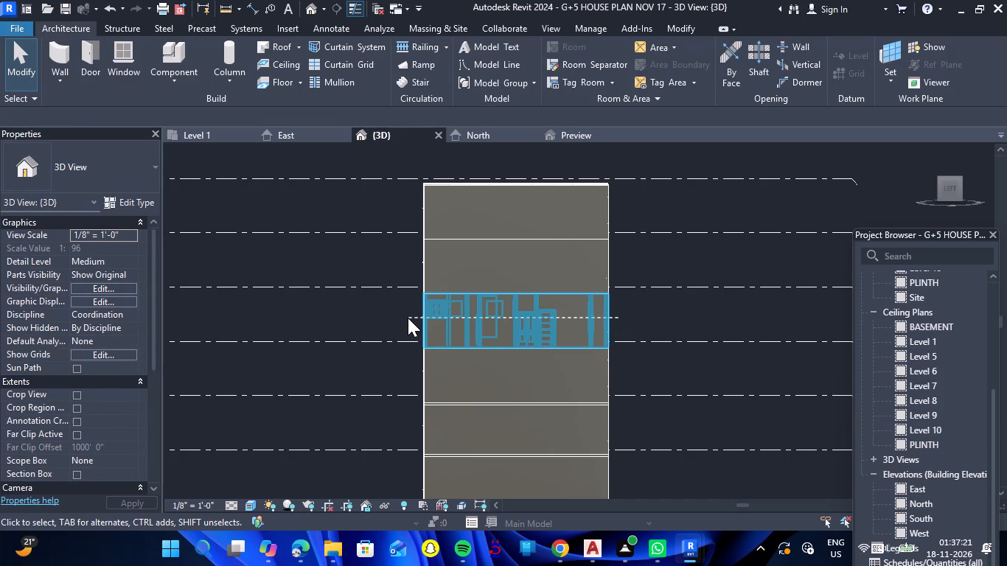
{"action": "left_click_drag", "start_coordinate": [630, 258], "coordinate": [619, 259], "text": "ctrl"}
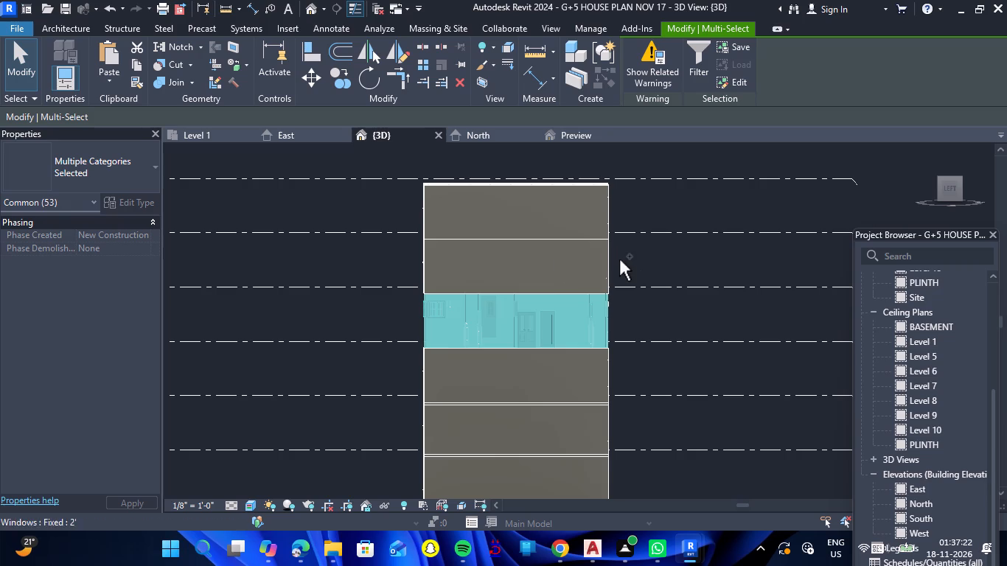
{"action": "left_click_drag", "start_coordinate": [619, 259], "coordinate": [408, 256], "text": "ctrl"}
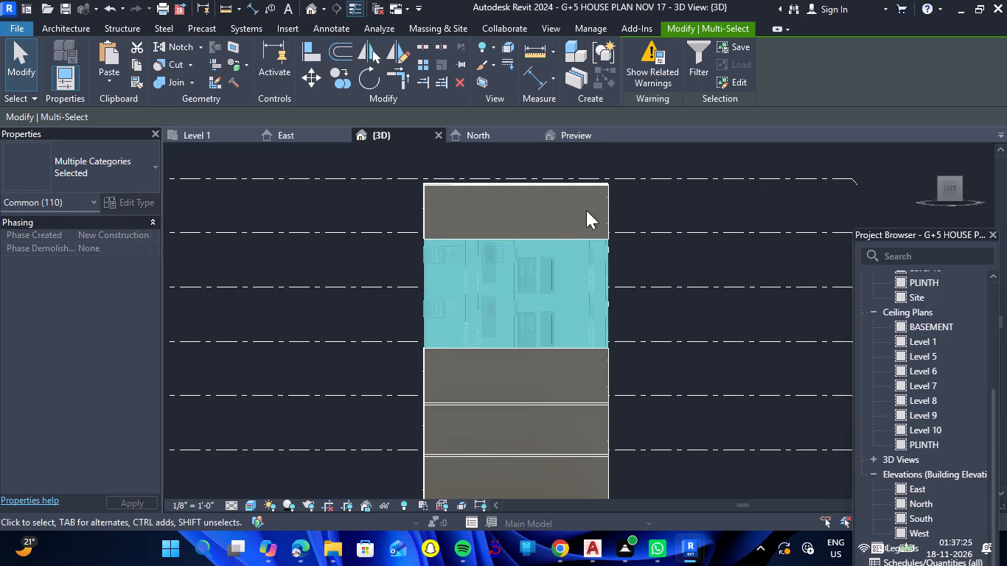
{"action": "left_click_drag", "start_coordinate": [618, 205], "coordinate": [406, 207], "text": "ctrl"}
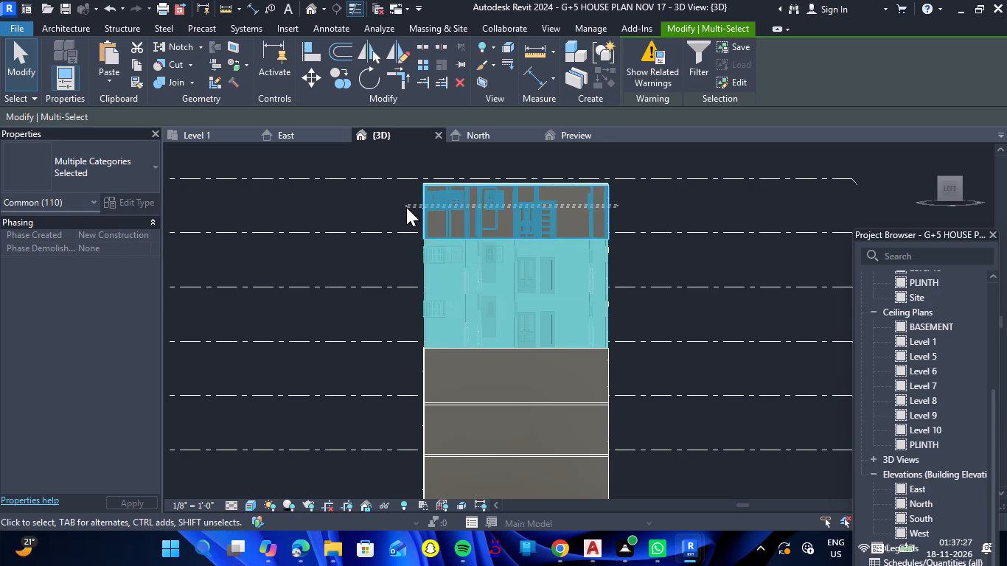
{"action": "key", "text": "Delete"}
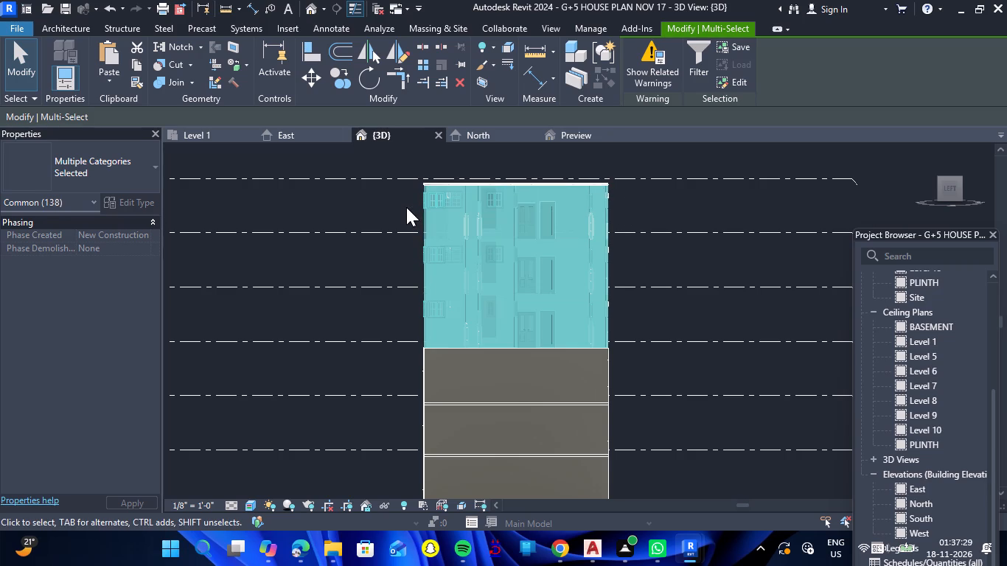
Select the three leftover glass panel railings at Levels 7, 8 and 9 and delete them.
{"action": "scroll", "coordinate": [612, 333], "scroll_direction": "up", "scroll_amount": 5}
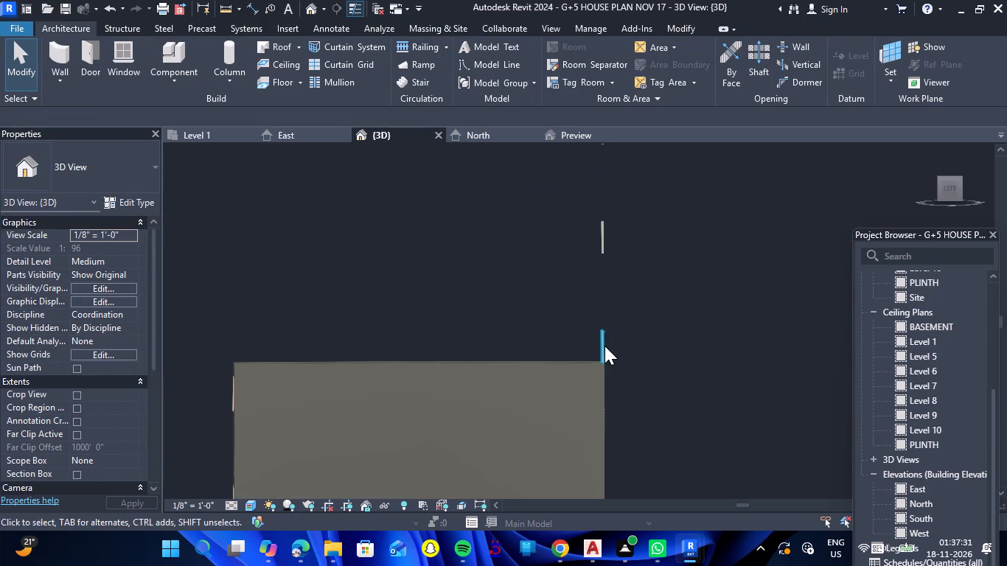
{"action": "left_click", "coordinate": [604, 346]}
{"action": "scroll", "coordinate": [630, 324], "scroll_direction": "down", "scroll_amount": 4}
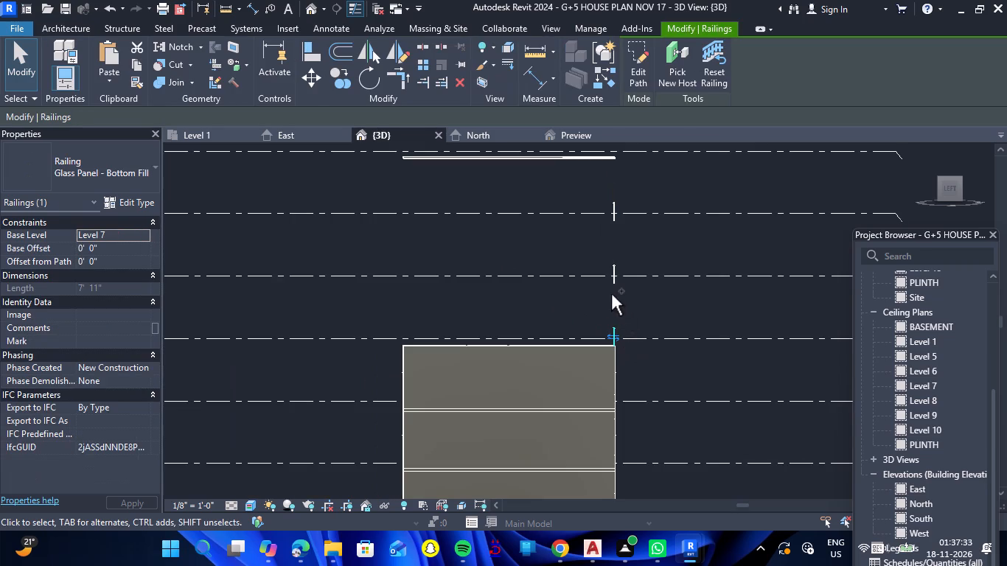
{"action": "left_click", "coordinate": [613, 278], "text": "ctrl"}
{"action": "left_click", "coordinate": [613, 221], "text": "ctrl"}
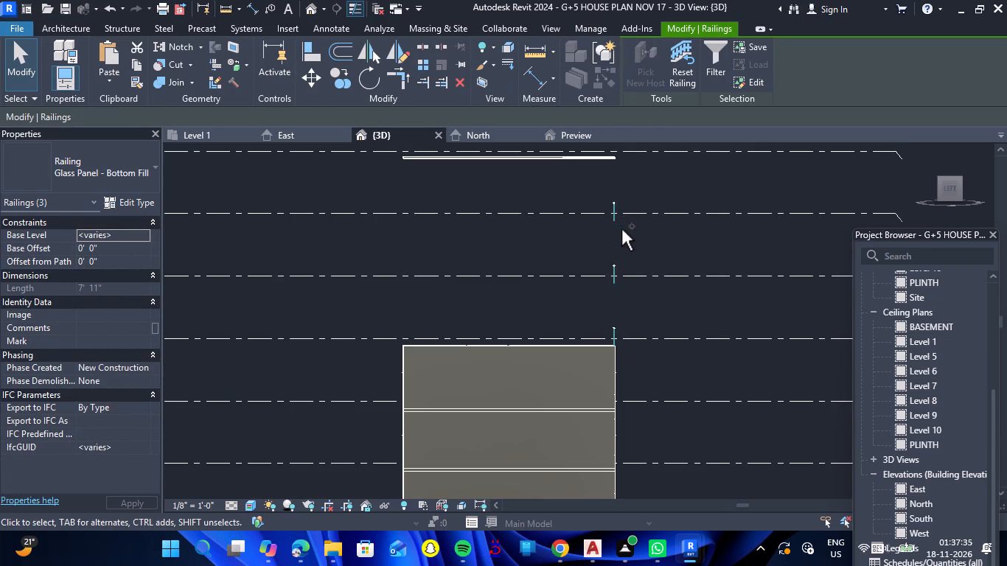
{"action": "key", "text": "Delete"}
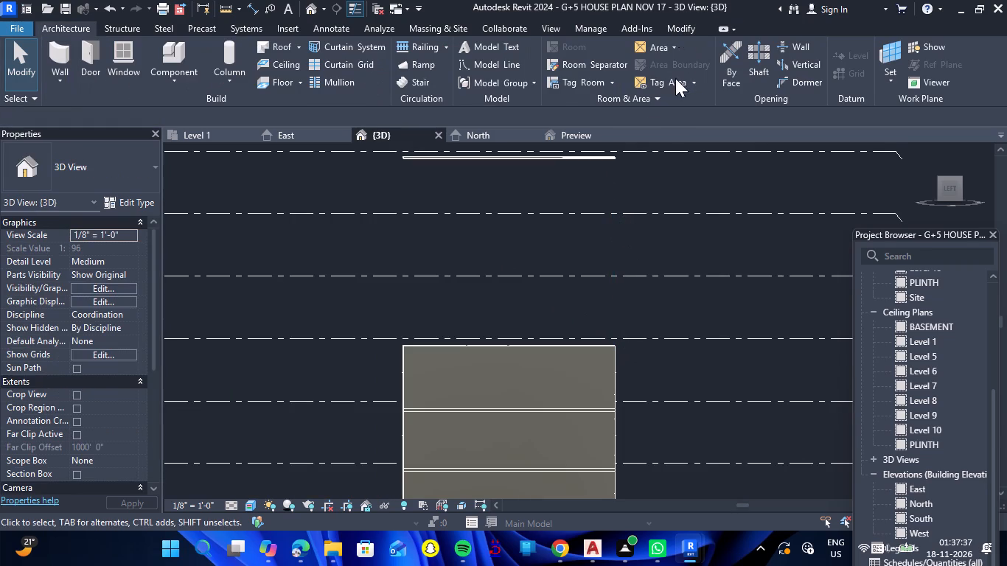
Select the detached ceiling above the building, try Level 7 as its level, set it to Level 6 and clear the selection.
{"action": "scroll", "coordinate": [645, 133], "scroll_direction": "down", "scroll_amount": 3}
{"action": "scroll", "coordinate": [608, 343], "scroll_direction": "up", "scroll_amount": 4}
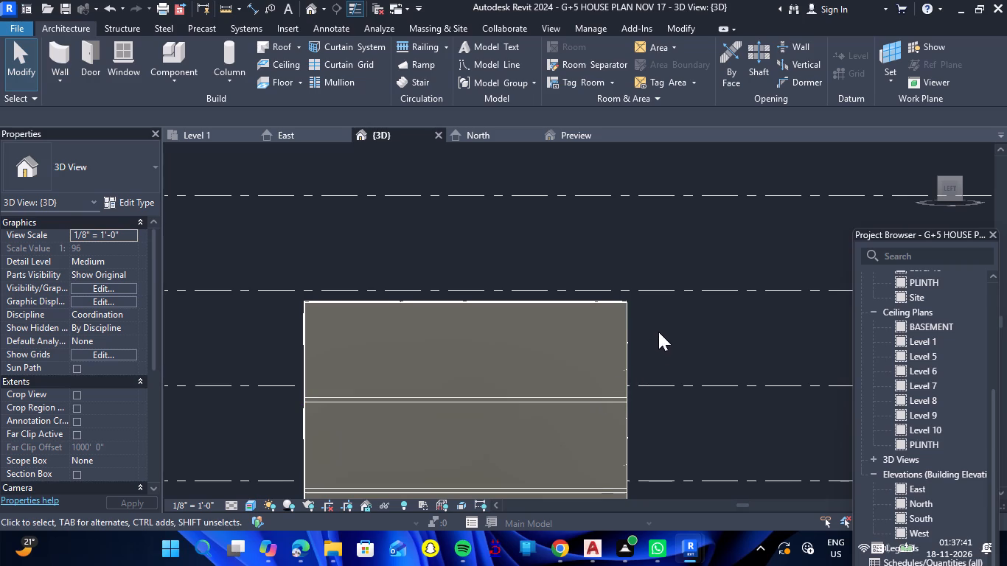
{"action": "left_click_drag", "start_coordinate": [658, 331], "coordinate": [652, 439], "text": "shift"}
{"action": "right_click_drag", "start_coordinate": [658, 331], "coordinate": [652, 439], "text": "shift"}
{"action": "scroll", "coordinate": [622, 259], "scroll_direction": "down", "scroll_amount": 4}
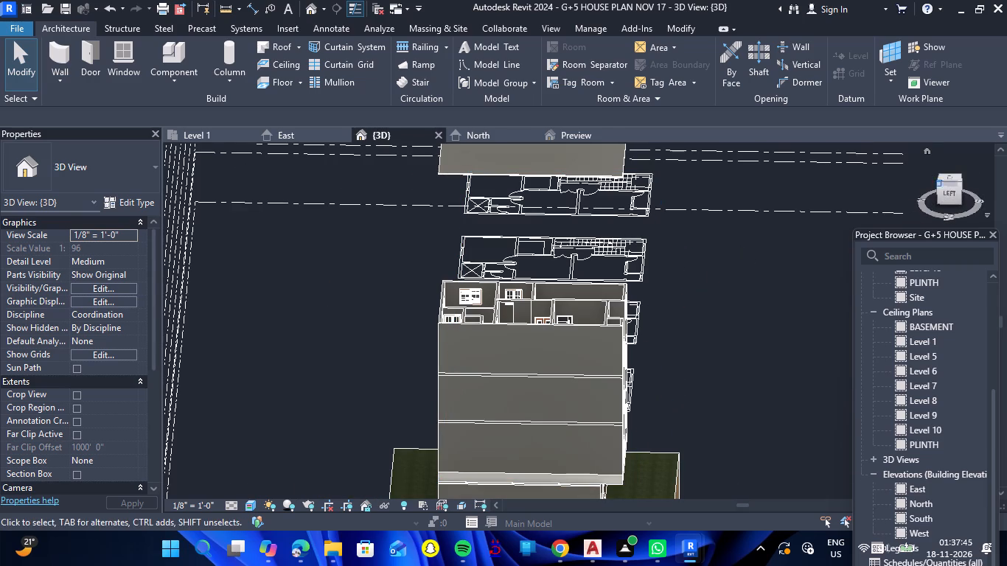
{"action": "left_click", "coordinate": [948, 178]}
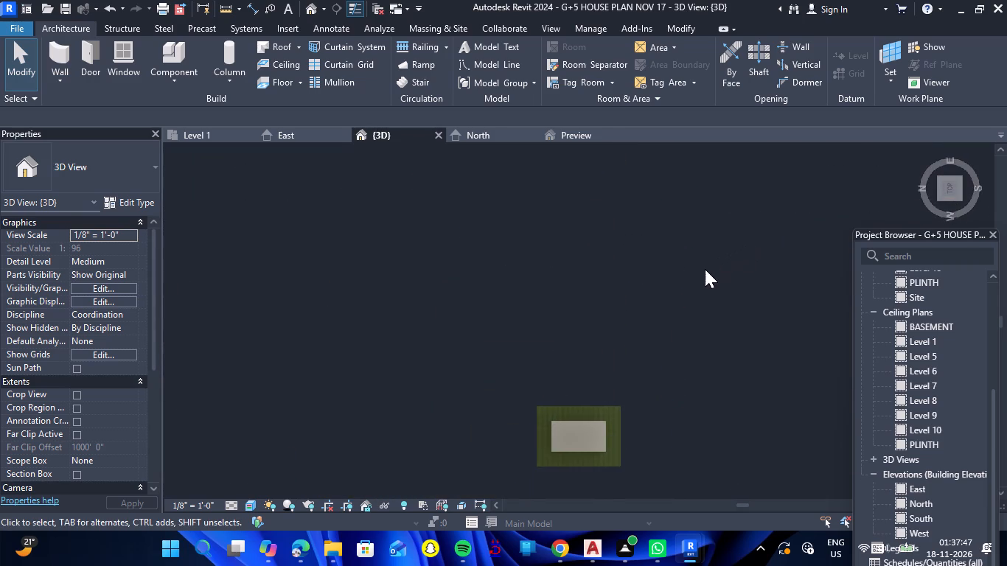
{"action": "left_click", "coordinate": [948, 199]}
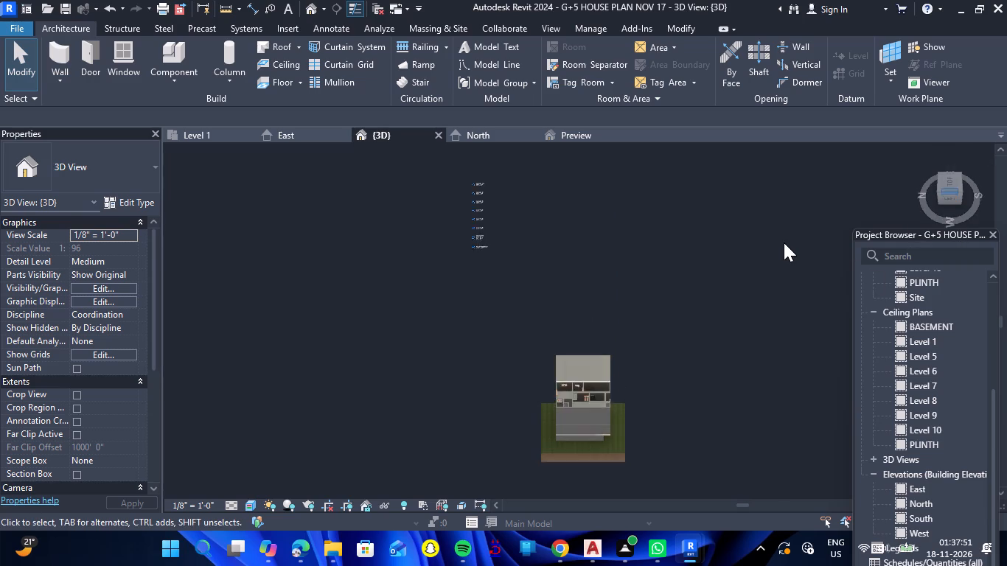
{"action": "scroll", "coordinate": [588, 398], "scroll_direction": "up", "scroll_amount": 5}
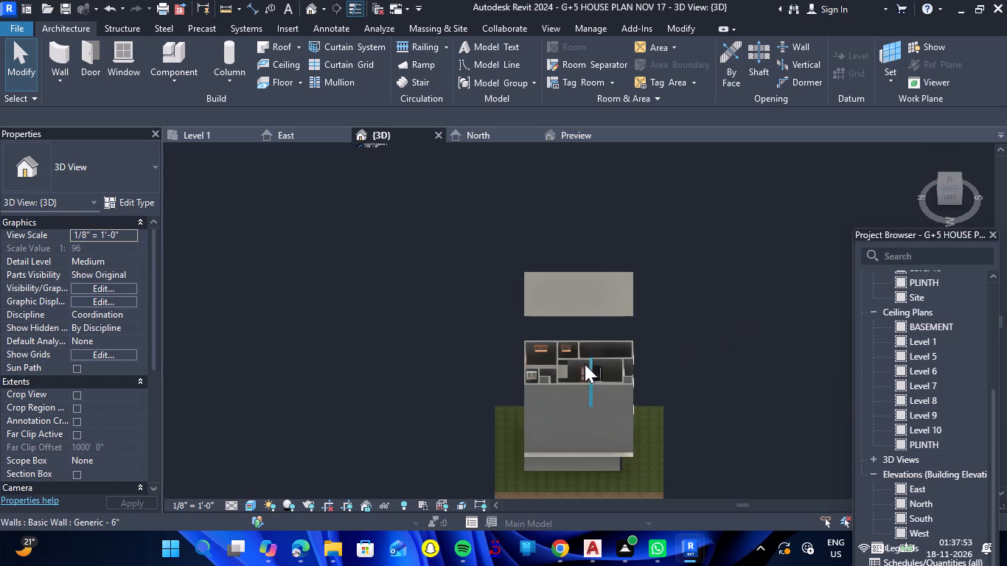
{"action": "left_click", "coordinate": [599, 317]}
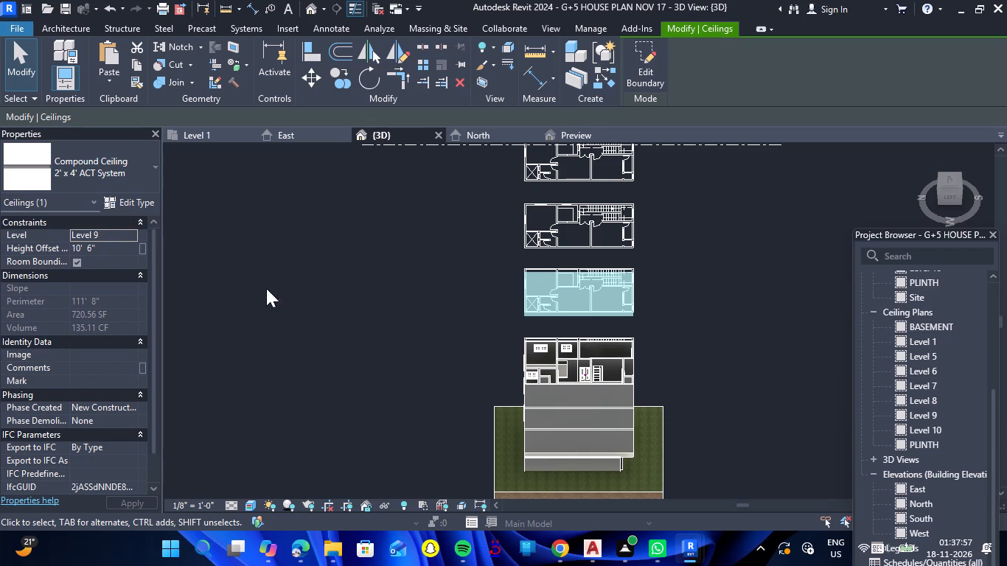
{"action": "left_click", "coordinate": [958, 202]}
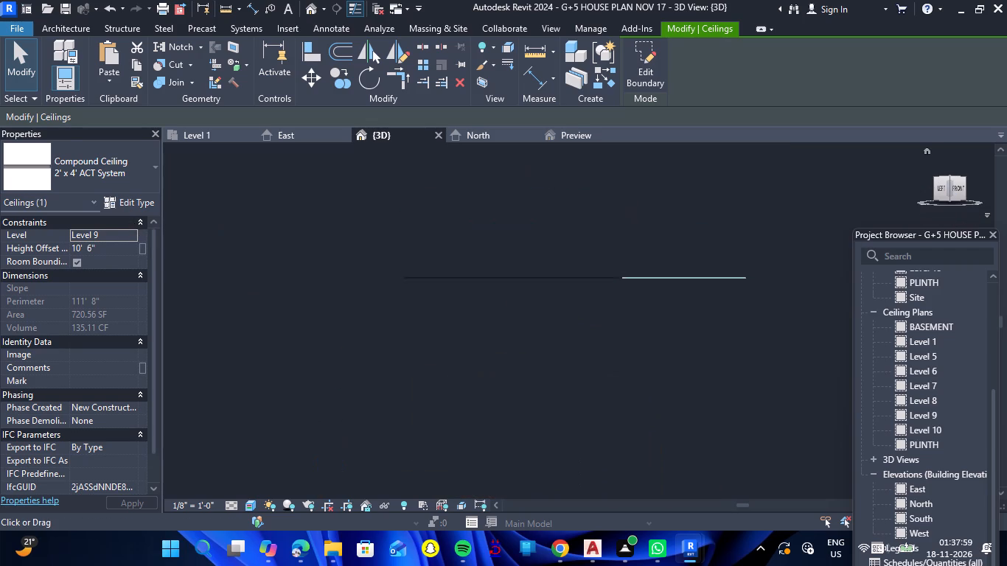
{"action": "left_click", "coordinate": [941, 192]}
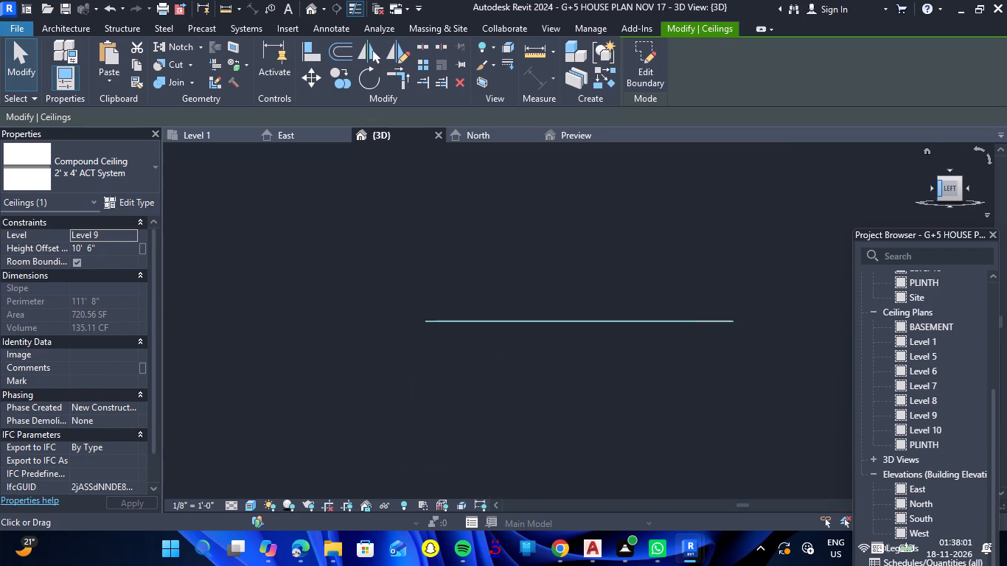
{"action": "scroll", "coordinate": [647, 240], "scroll_direction": "down", "scroll_amount": 7}
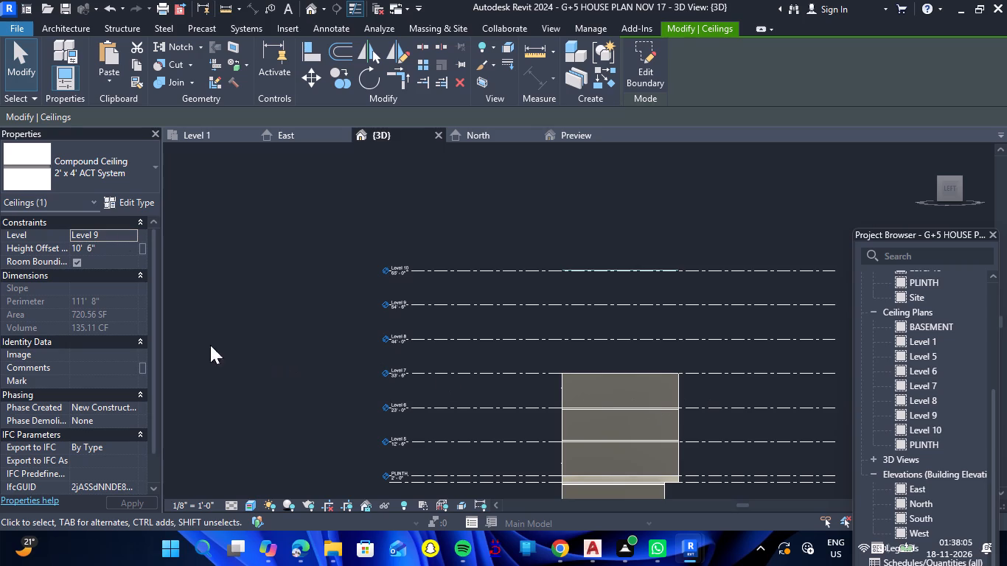
{"action": "left_click", "coordinate": [131, 232]}
{"action": "left_click", "coordinate": [108, 279]}
{"action": "left_click", "coordinate": [131, 235]}
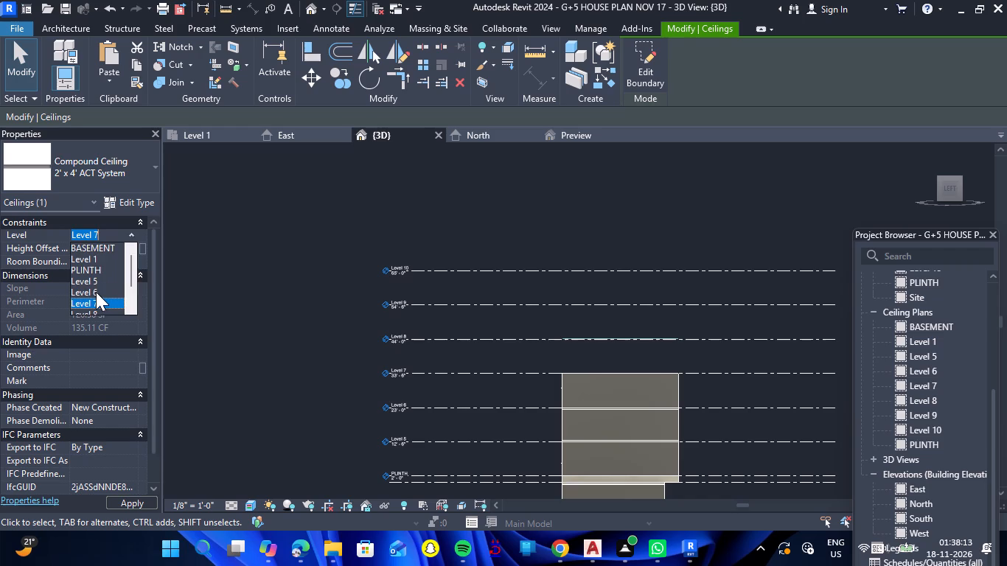
{"action": "left_click", "coordinate": [96, 292]}
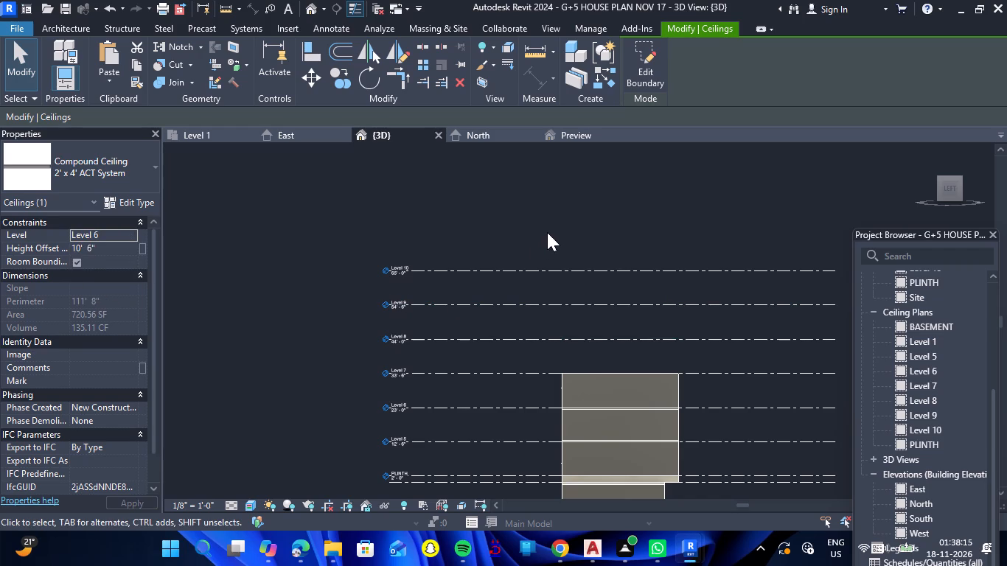
{"action": "left_click", "coordinate": [554, 223]}
Select the whole Level 6 storey together with its top ceiling, check the category filter, and copy the selection to the clipboard.
{"action": "scroll", "coordinate": [687, 388], "scroll_direction": "up", "scroll_amount": 6}
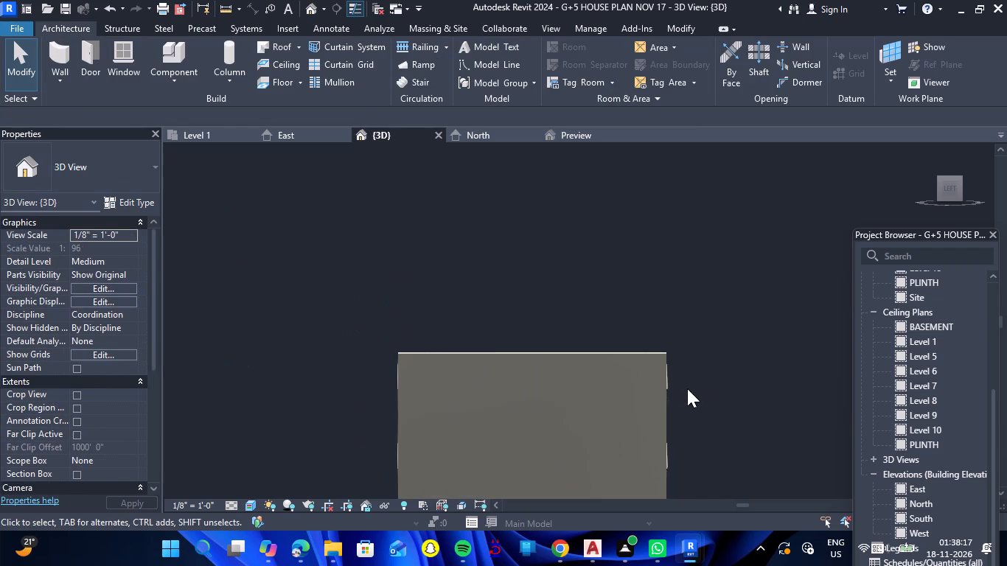
{"action": "scroll", "coordinate": [682, 388], "scroll_direction": "up", "scroll_amount": 4}
{"action": "scroll", "coordinate": [682, 382], "scroll_direction": "down", "scroll_amount": 5}
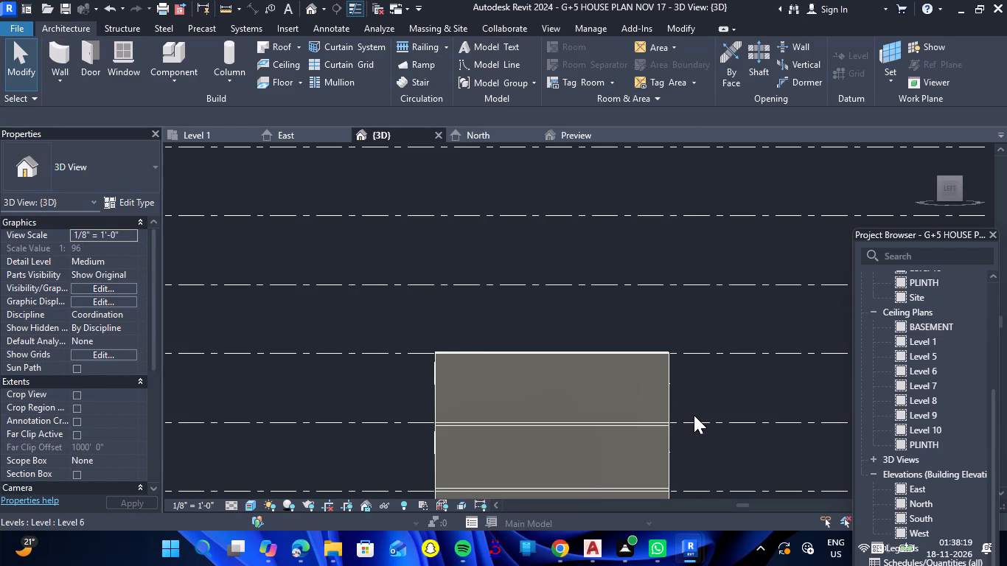
{"action": "left_click_drag", "start_coordinate": [686, 399], "coordinate": [377, 371]}
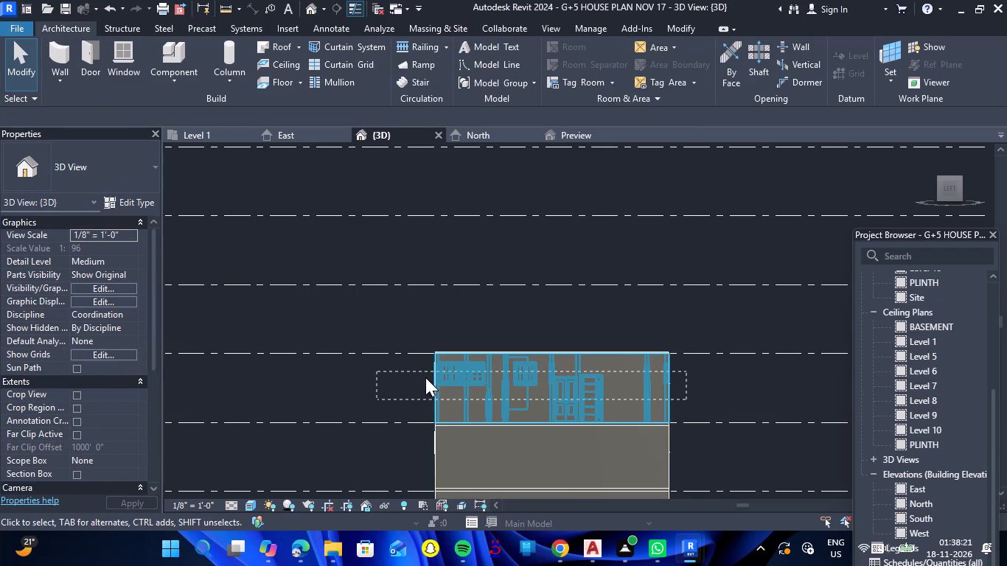
{"action": "scroll", "coordinate": [448, 360], "scroll_direction": "up", "scroll_amount": 12}
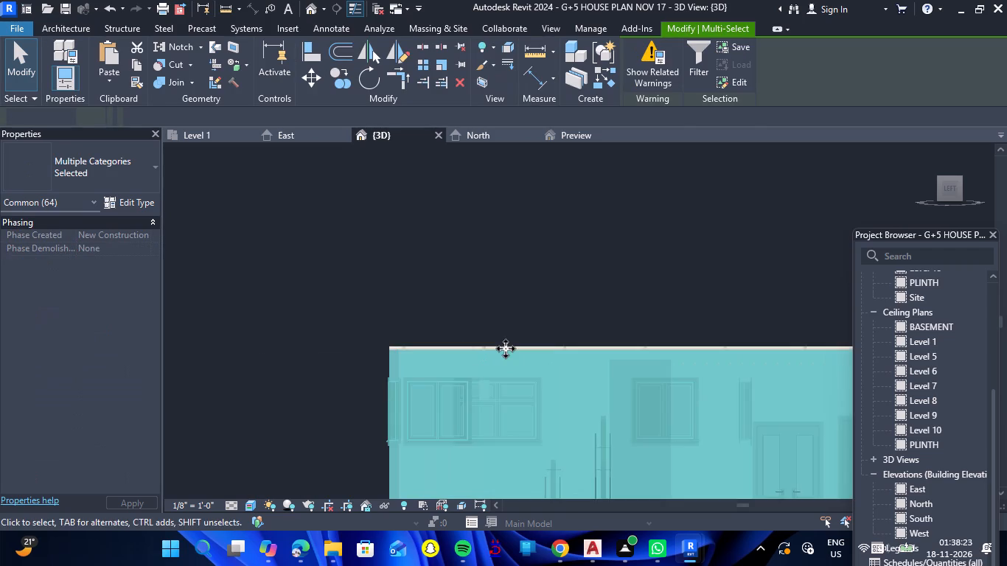
{"action": "scroll", "coordinate": [506, 349], "scroll_direction": "up", "scroll_amount": 1}
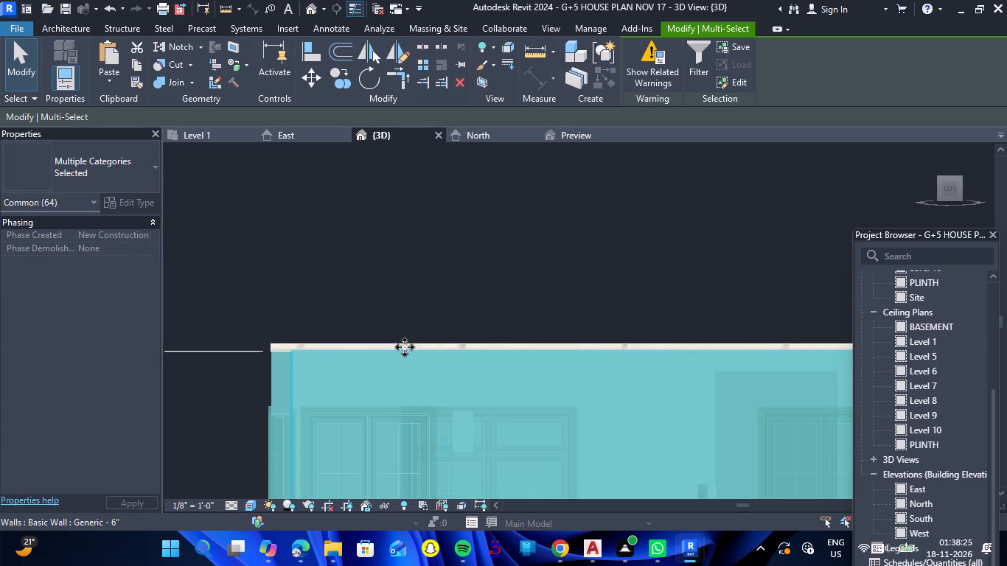
{"action": "left_click", "coordinate": [405, 343], "text": "ctrl"}
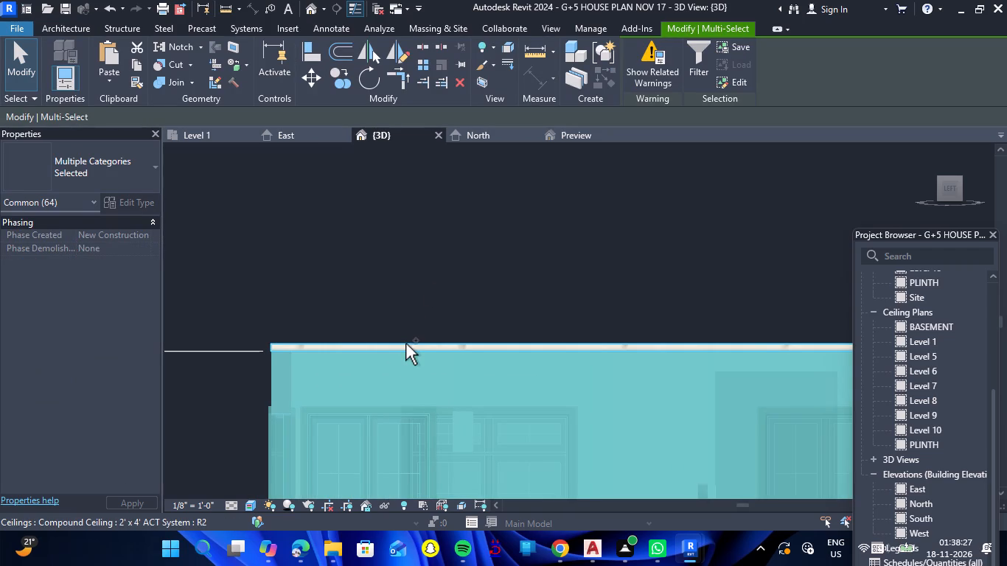
{"action": "scroll", "coordinate": [375, 305], "scroll_direction": "down", "scroll_amount": 8}
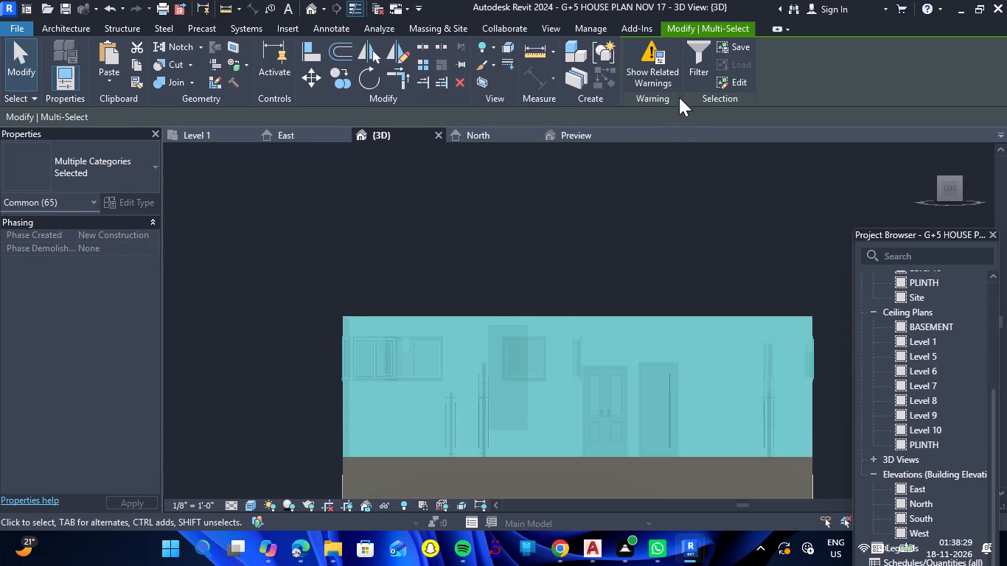
{"action": "left_click", "coordinate": [691, 80]}
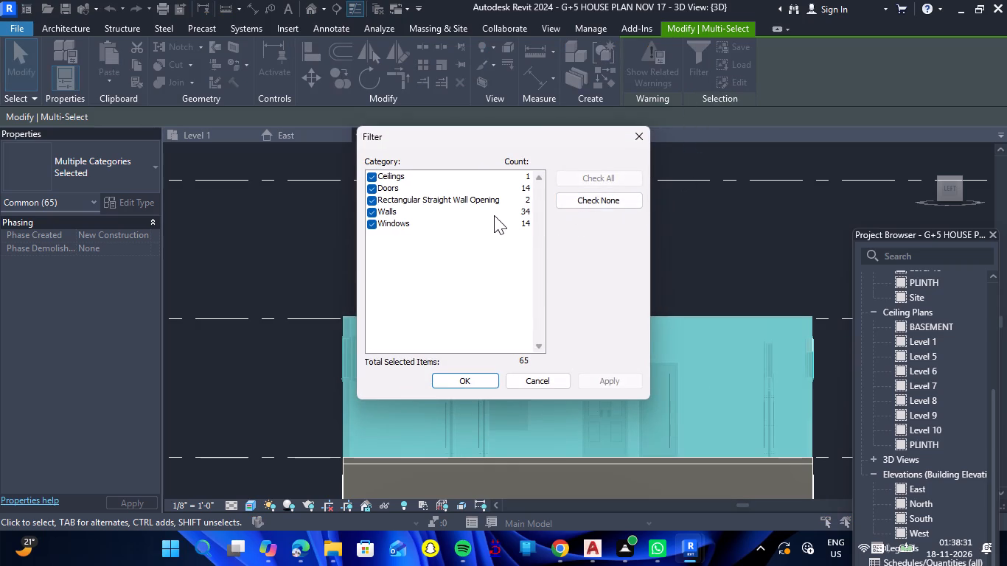
{"action": "left_click", "coordinate": [470, 379]}
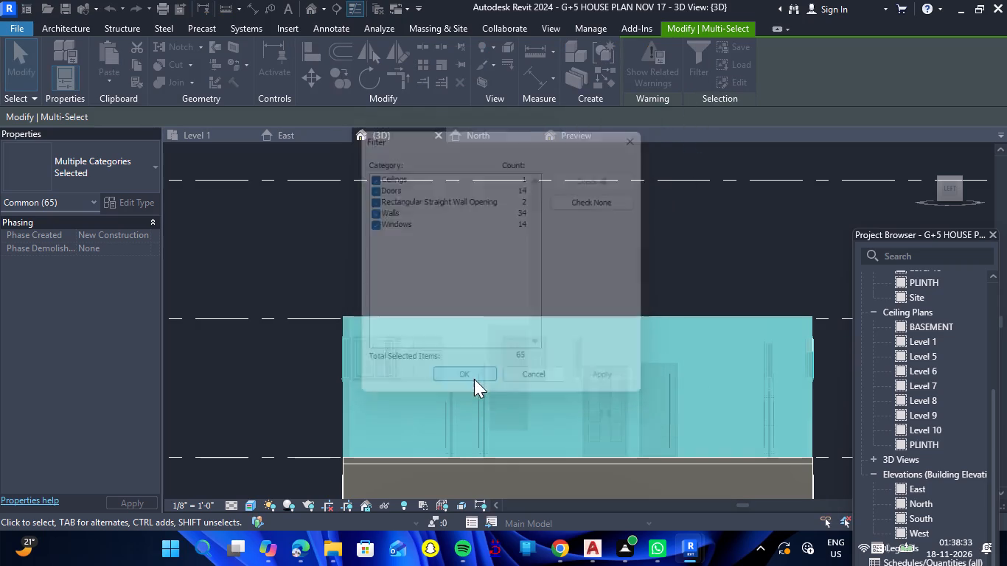
{"action": "left_click", "coordinate": [142, 71]}
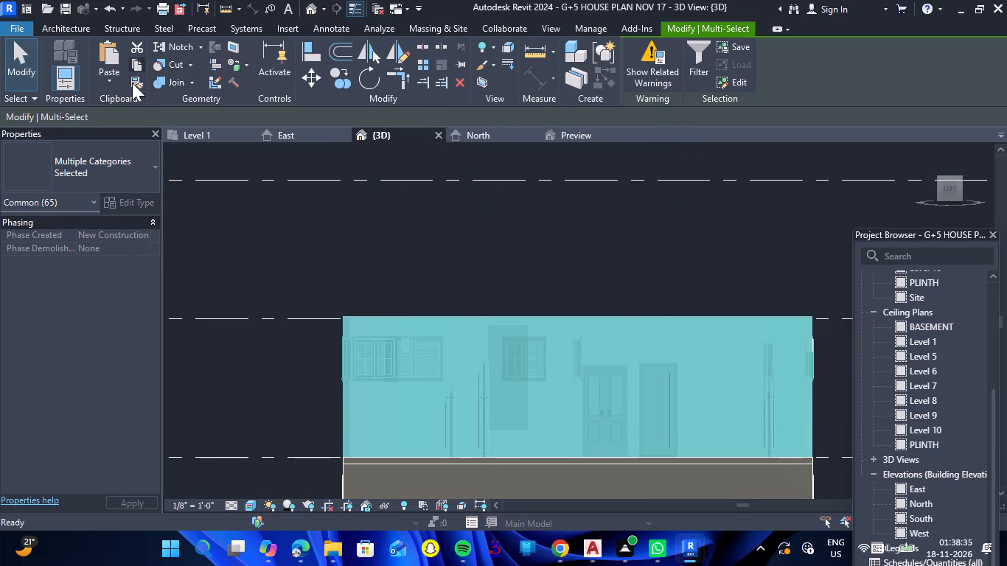
{"action": "left_click", "coordinate": [115, 91]}
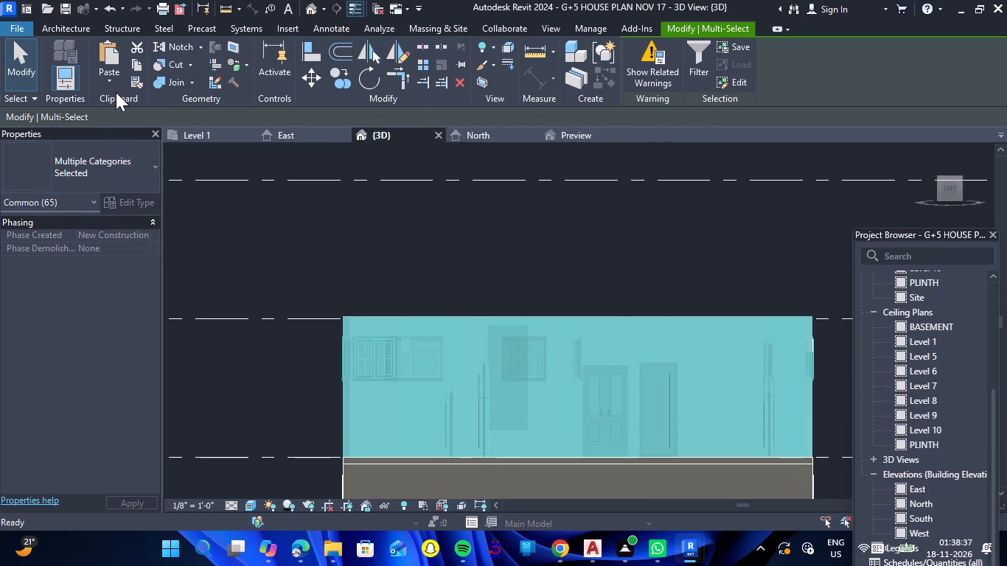
Paste the copied storey aligned to the selected levels, Level 6 through Level 9.
{"action": "left_click", "coordinate": [116, 85]}
{"action": "left_click", "coordinate": [121, 137]}
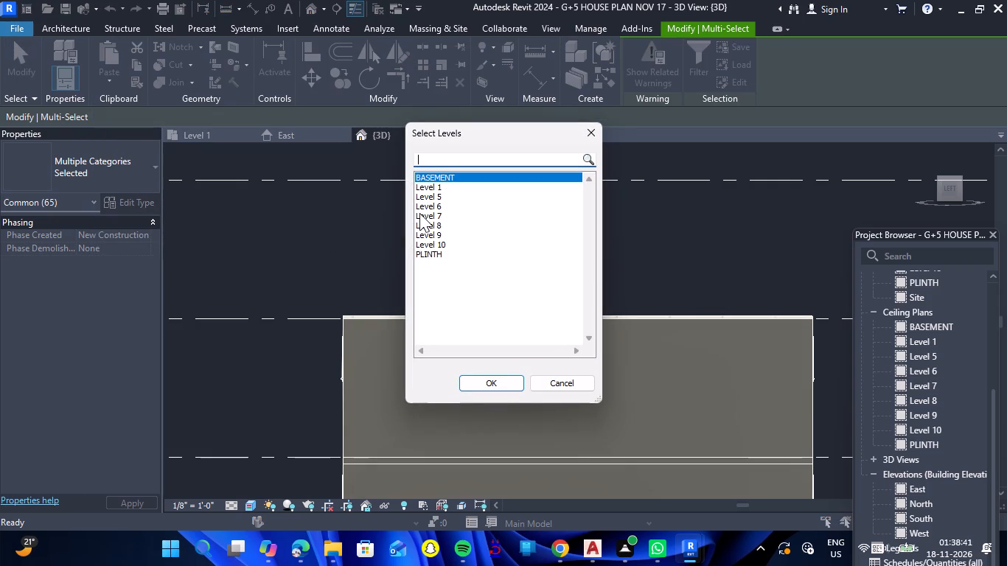
{"action": "left_click", "coordinate": [436, 206]}
{"action": "left_click", "coordinate": [436, 214]}
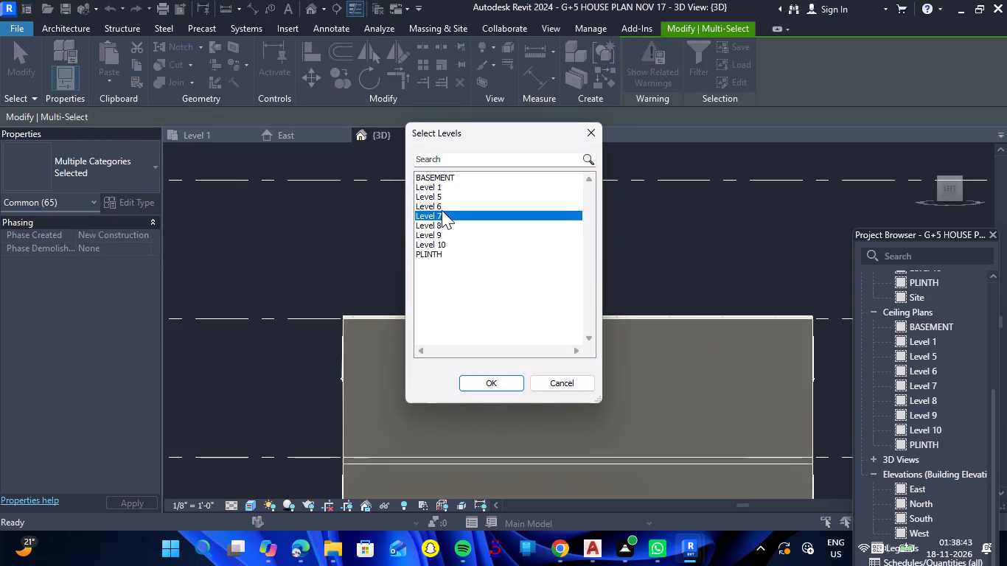
{"action": "left_click", "coordinate": [442, 210]}
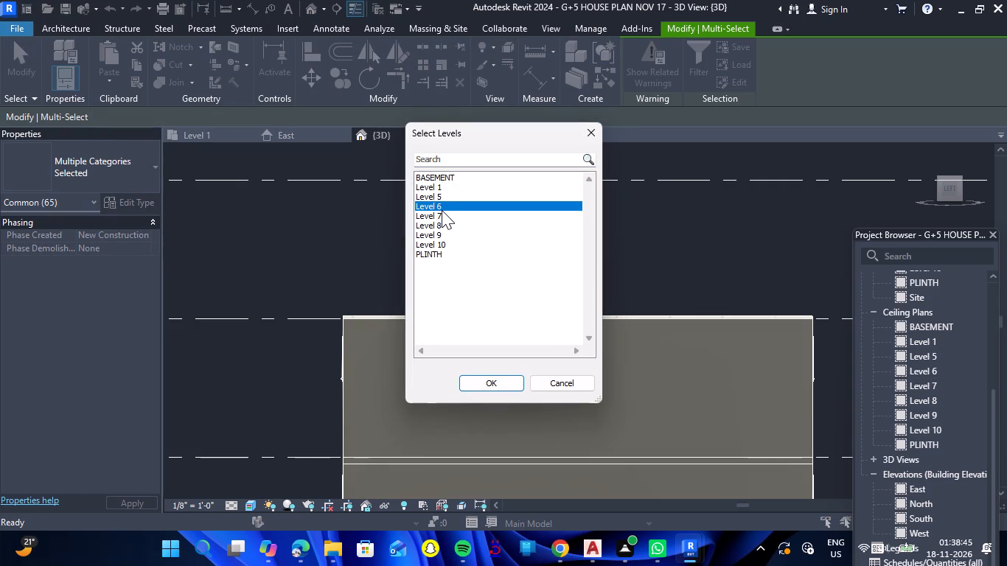
{"action": "key", "text": "shift+Down"}
{"action": "key", "text": "shift+Down"}
{"action": "key", "text": "shift+Down"}
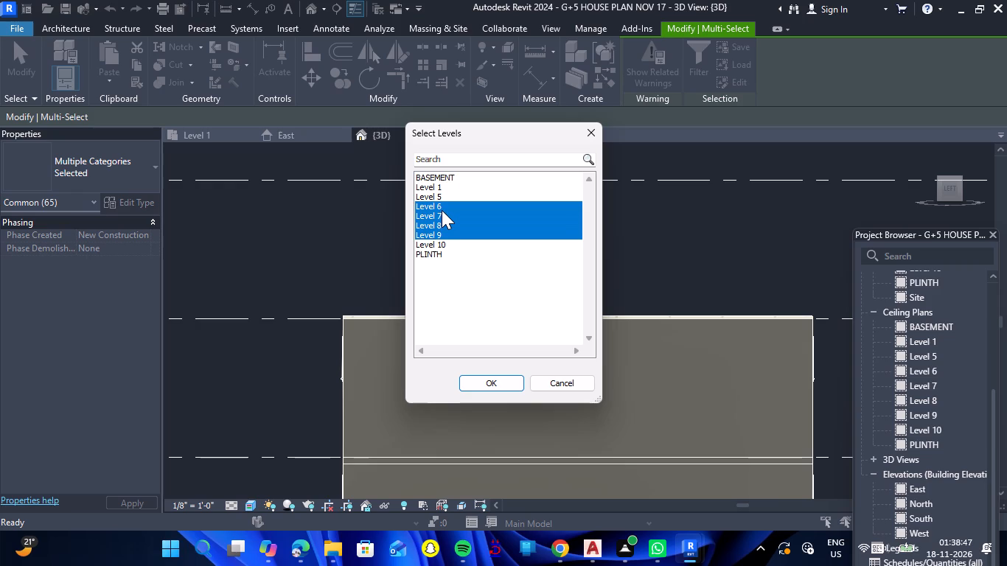
{"action": "left_click", "coordinate": [489, 385]}
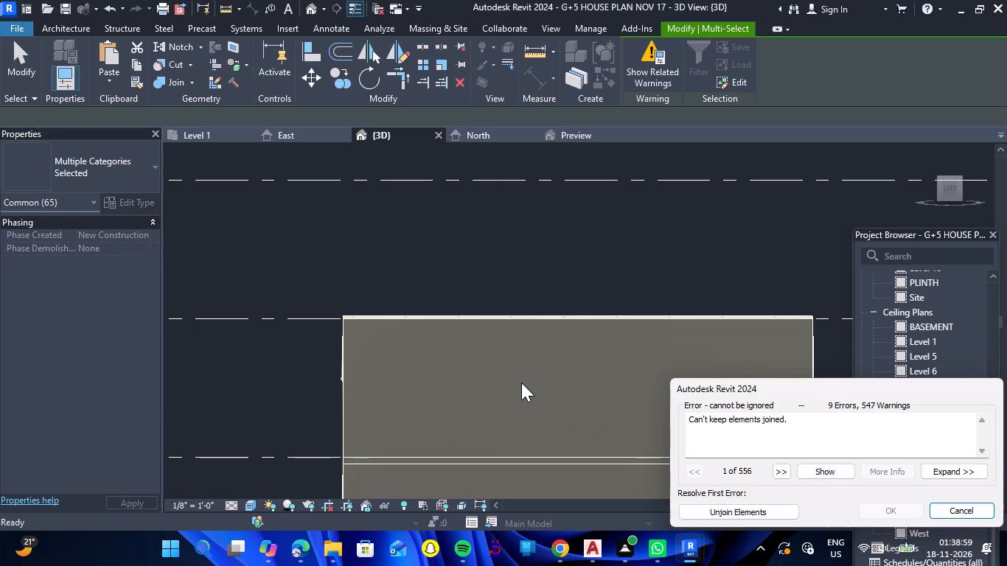
Resolve the paste's join errors by unjoining the elements until the paste completes, and clear the selection.
{"action": "scroll", "coordinate": [525, 377], "scroll_direction": "down", "scroll_amount": 9}
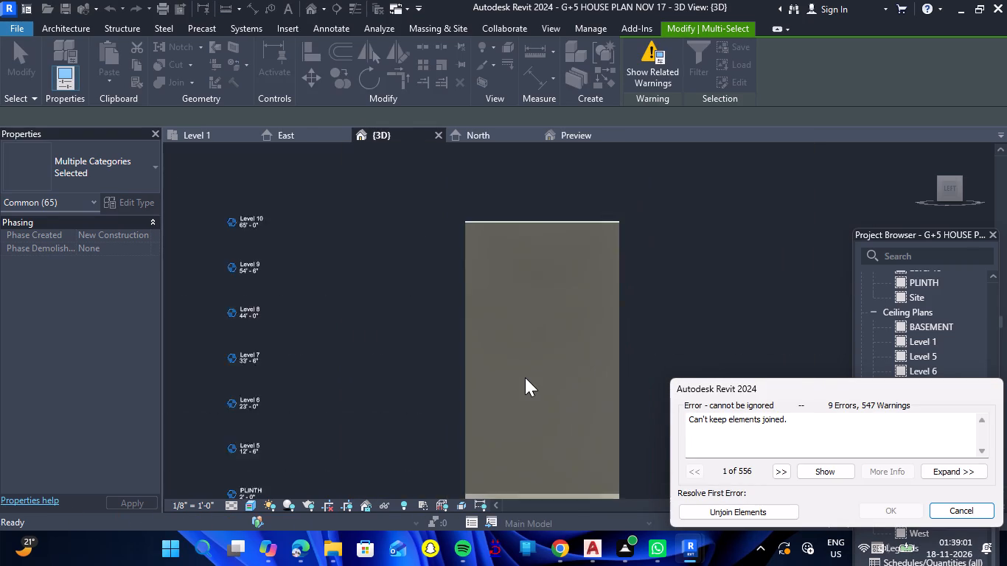
{"action": "scroll", "coordinate": [525, 377], "scroll_direction": "down", "scroll_amount": 3}
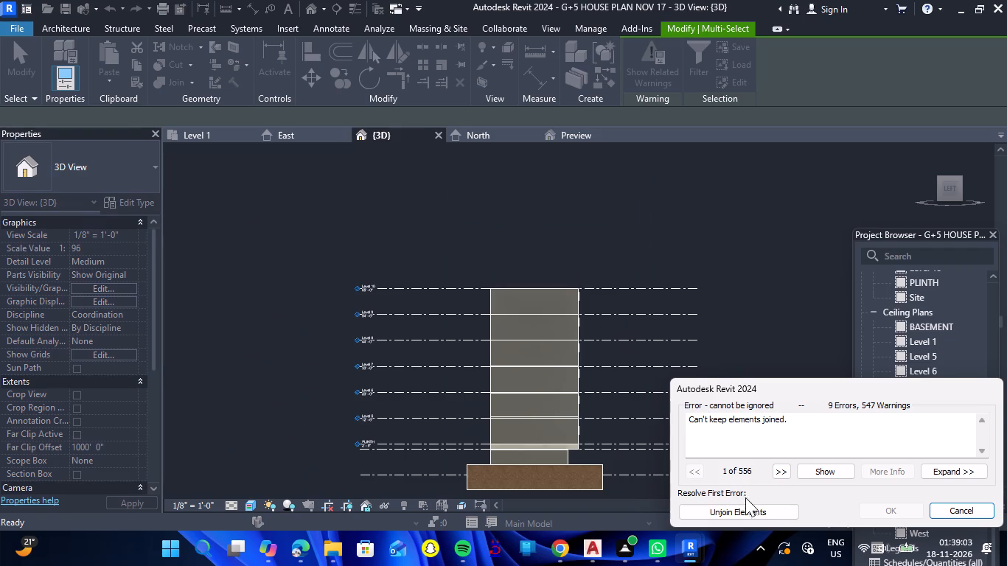
{"action": "left_click", "coordinate": [755, 509]}
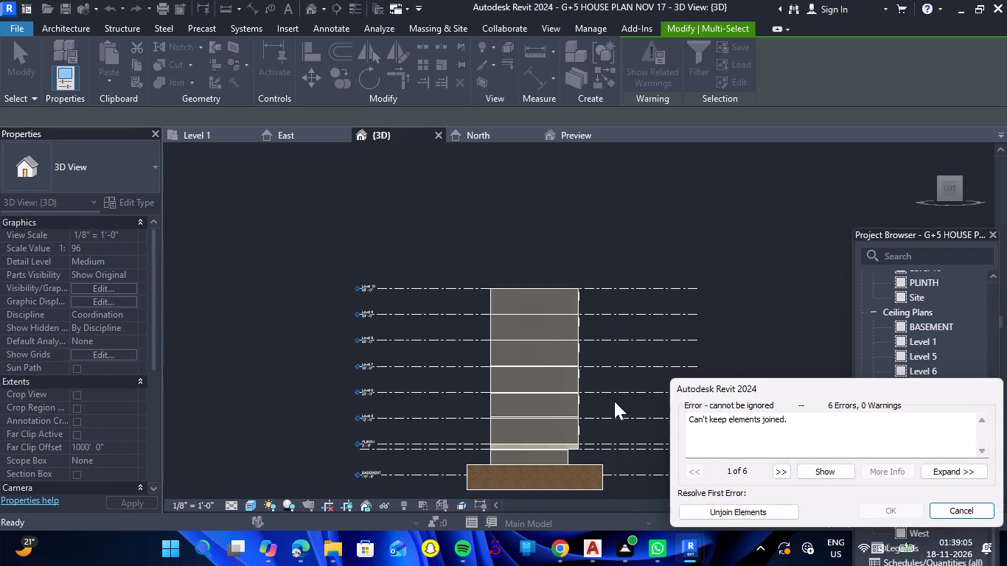
{"action": "left_click", "coordinate": [728, 509]}
{"action": "left_click", "coordinate": [711, 511]}
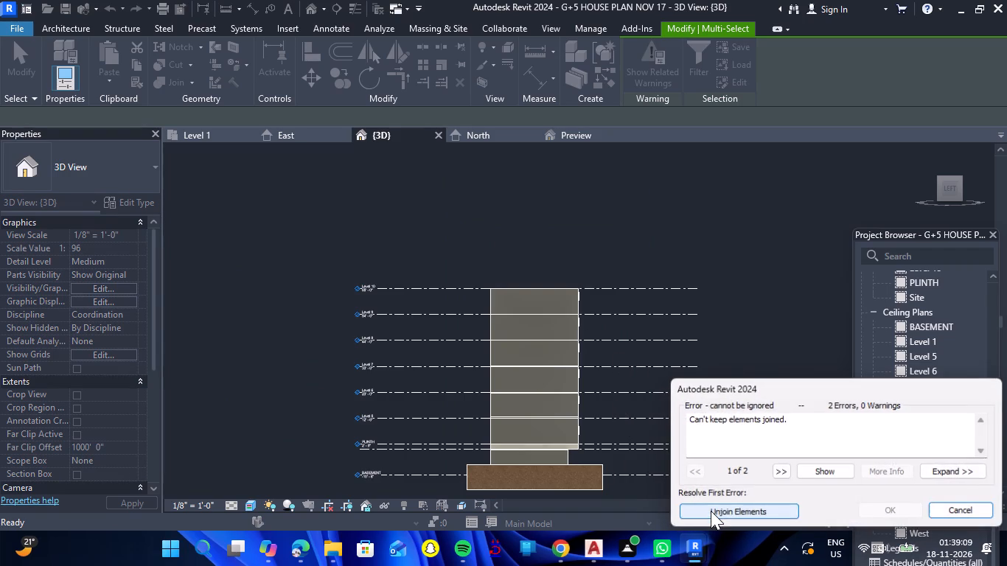
{"action": "left_click", "coordinate": [711, 511]}
{"action": "left_click", "coordinate": [711, 511]}
{"action": "left_click", "coordinate": [711, 511]}
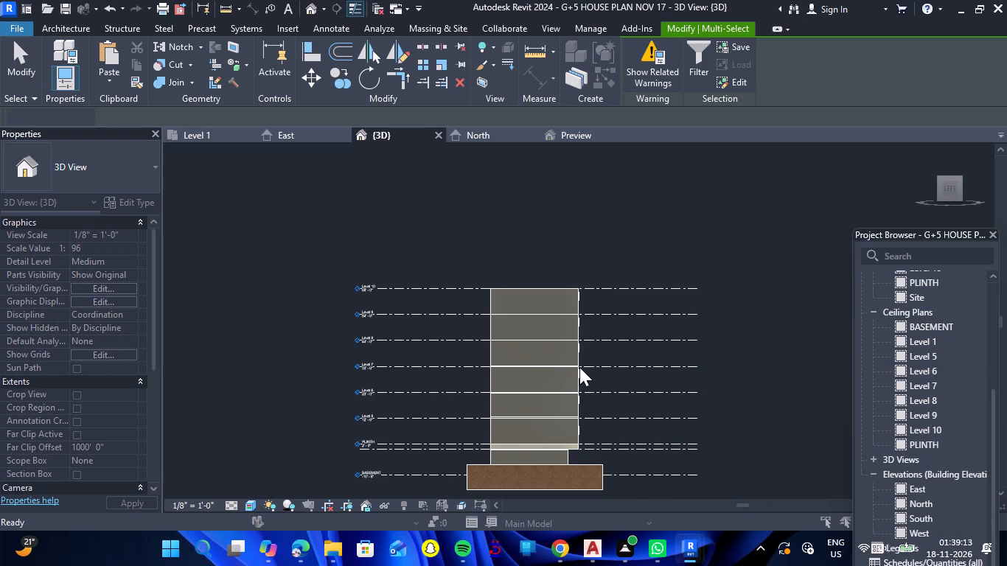
{"action": "scroll", "coordinate": [565, 338], "scroll_direction": "up", "scroll_amount": 7}
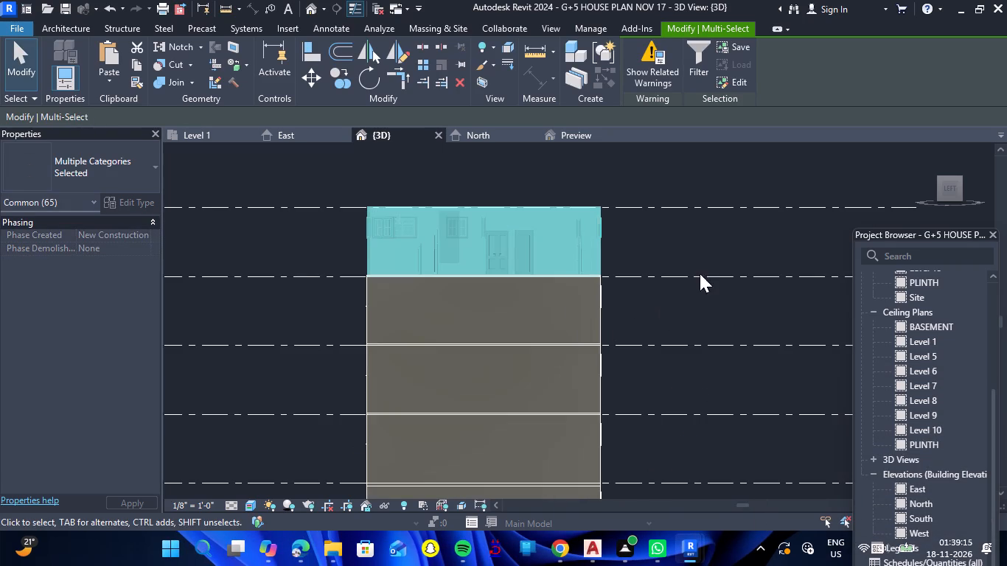
{"action": "left_click", "coordinate": [637, 175]}
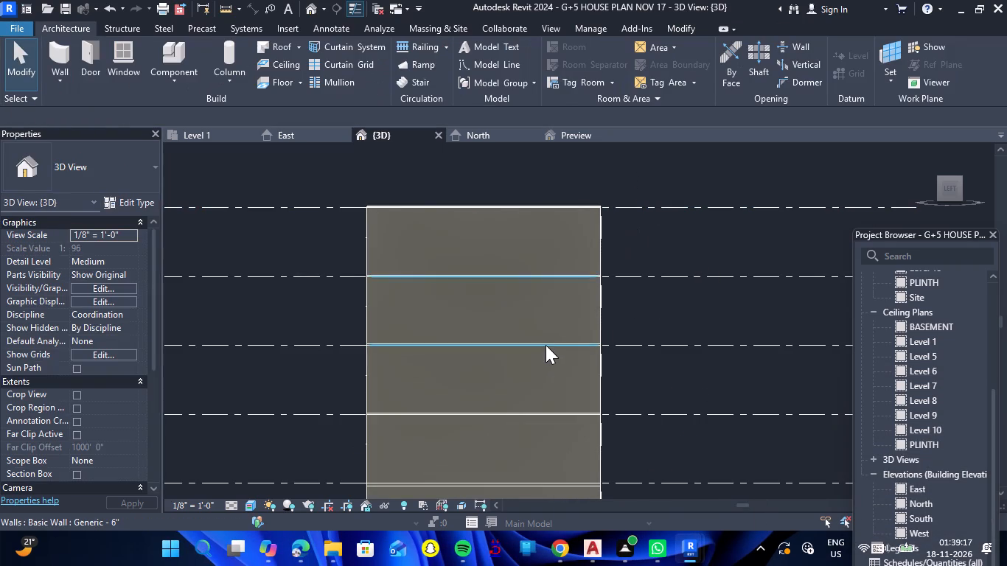
Examine the stacked storeys from the side and the front, checking the floor divisions and balconies on each level.
{"action": "scroll", "coordinate": [543, 347], "scroll_direction": "up", "scroll_amount": 8}
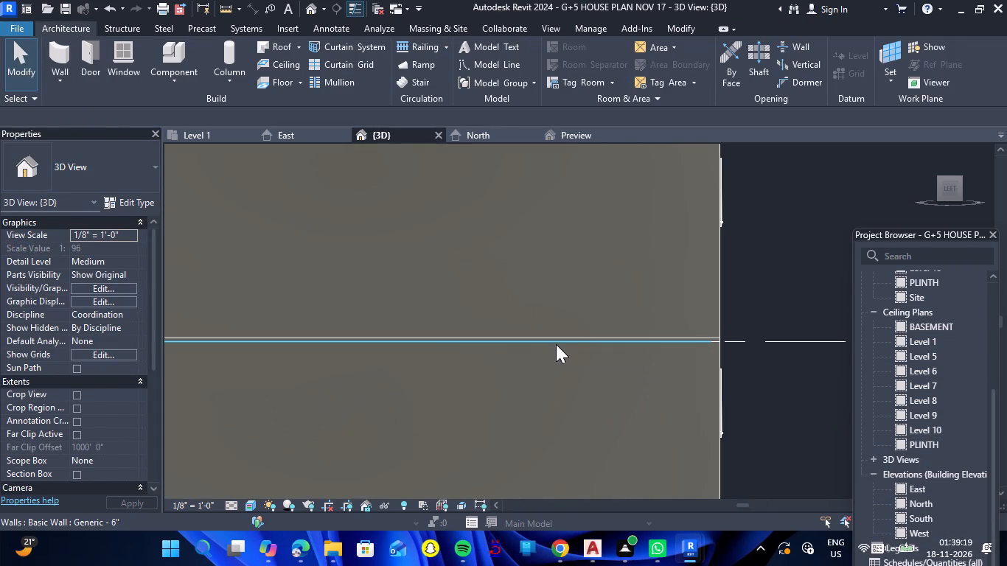
{"action": "scroll", "coordinate": [556, 344], "scroll_direction": "down", "scroll_amount": 13}
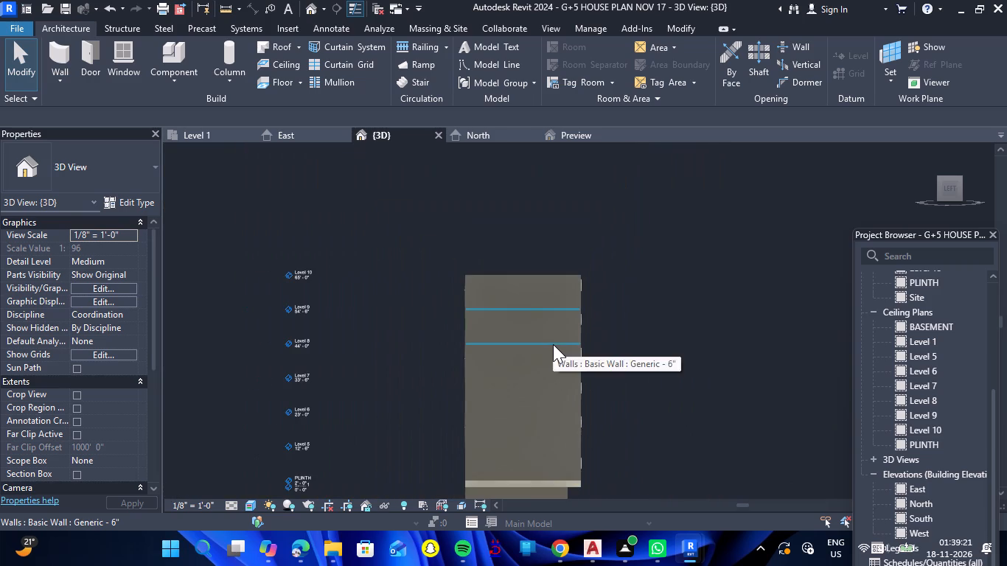
{"action": "scroll", "coordinate": [537, 347], "scroll_direction": "down", "scroll_amount": 2}
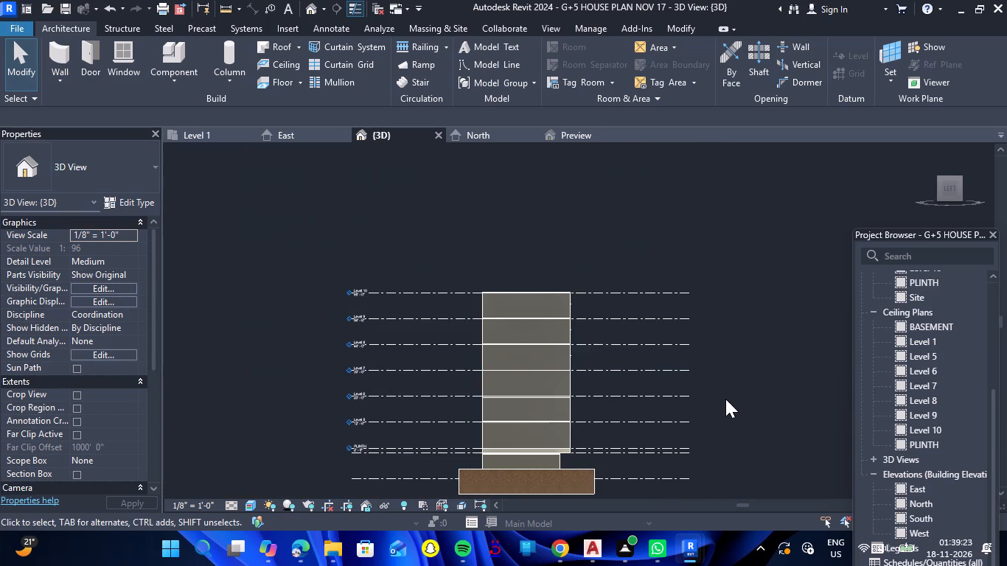
{"action": "left_click_drag", "start_coordinate": [725, 399], "coordinate": [568, 421], "text": "shift"}
{"action": "right_click_drag", "start_coordinate": [725, 399], "coordinate": [568, 421], "text": "shift"}
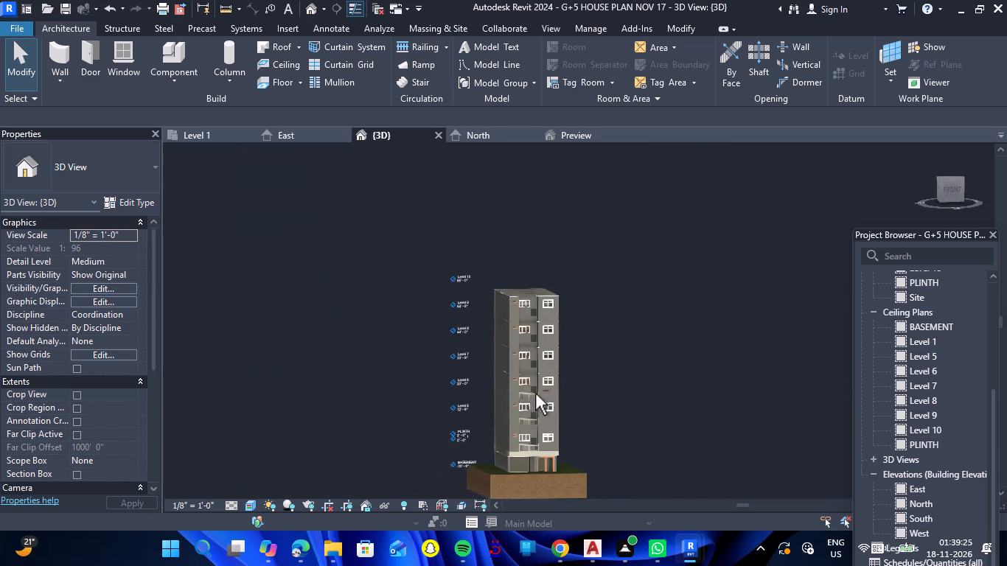
{"action": "scroll", "coordinate": [520, 379], "scroll_direction": "up", "scroll_amount": 15}
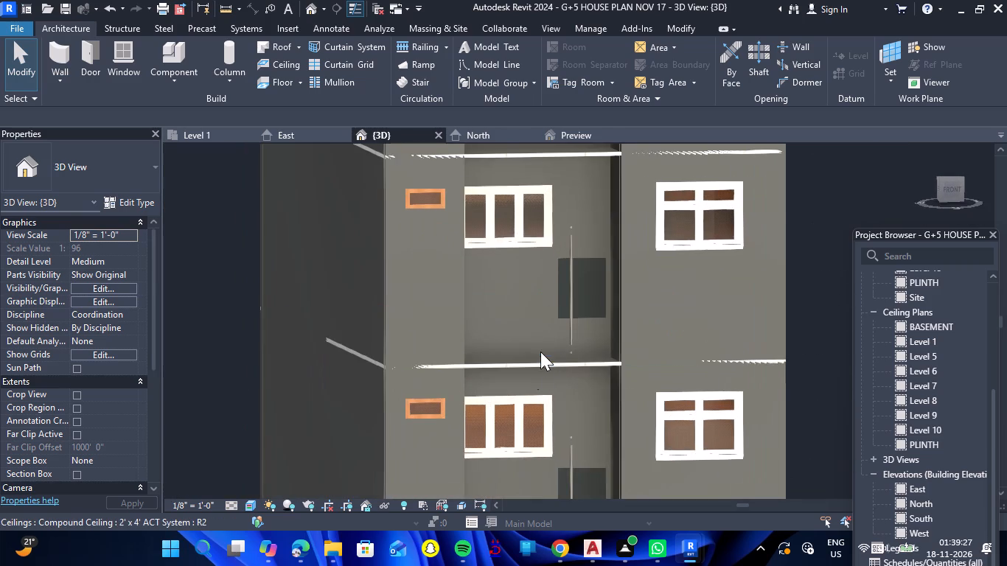
{"action": "scroll", "coordinate": [557, 364], "scroll_direction": "up", "scroll_amount": 5}
{"action": "scroll", "coordinate": [557, 352], "scroll_direction": "down", "scroll_amount": 9}
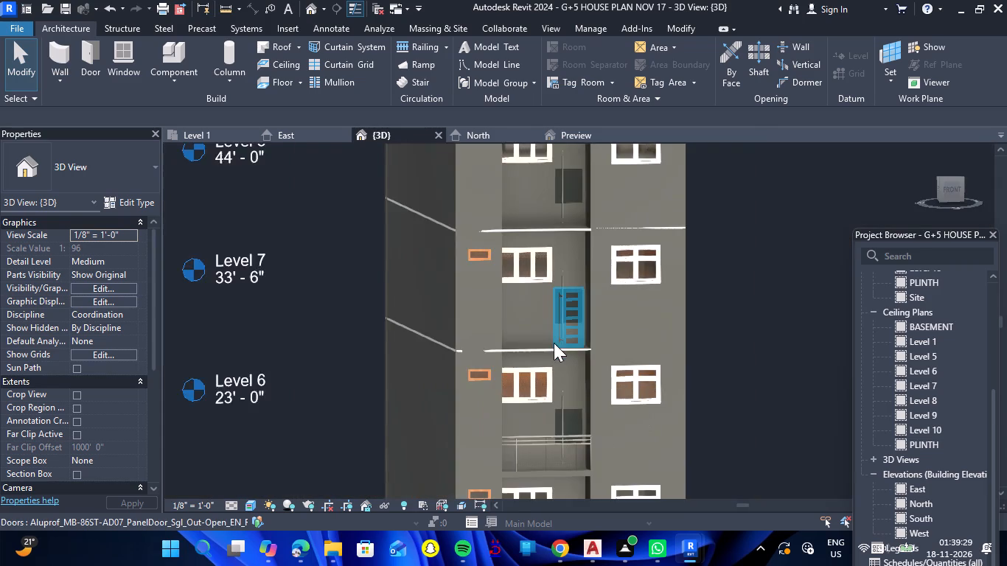
Copy the Level 6 balcony's glass panel railing and paste it aligned to the selected levels, Level 6 through Level 9.
{"action": "scroll", "coordinate": [554, 343], "scroll_direction": "down", "scroll_amount": 6}
{"action": "scroll", "coordinate": [552, 396], "scroll_direction": "up", "scroll_amount": 6}
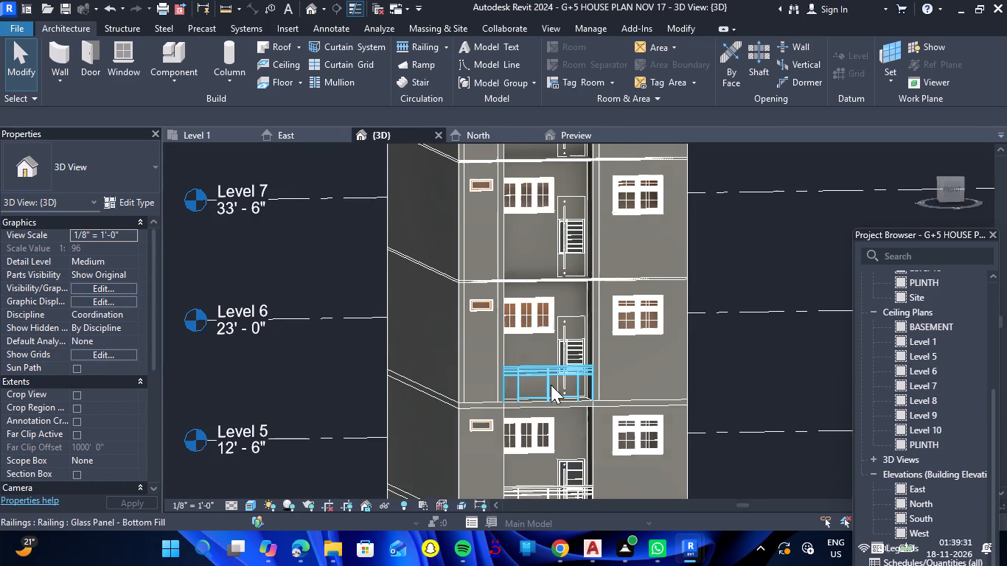
{"action": "left_click", "coordinate": [551, 385]}
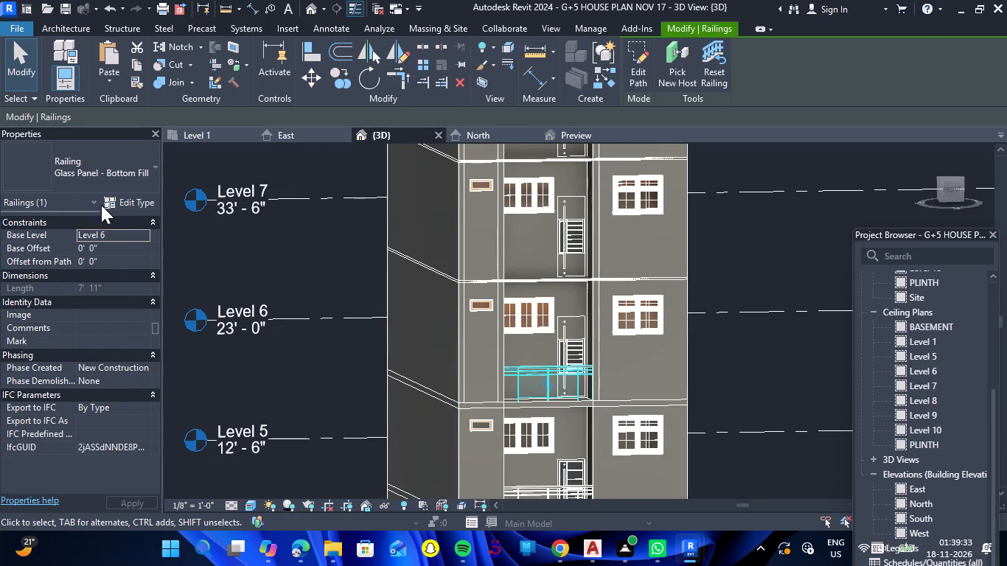
{"action": "left_click", "coordinate": [138, 68]}
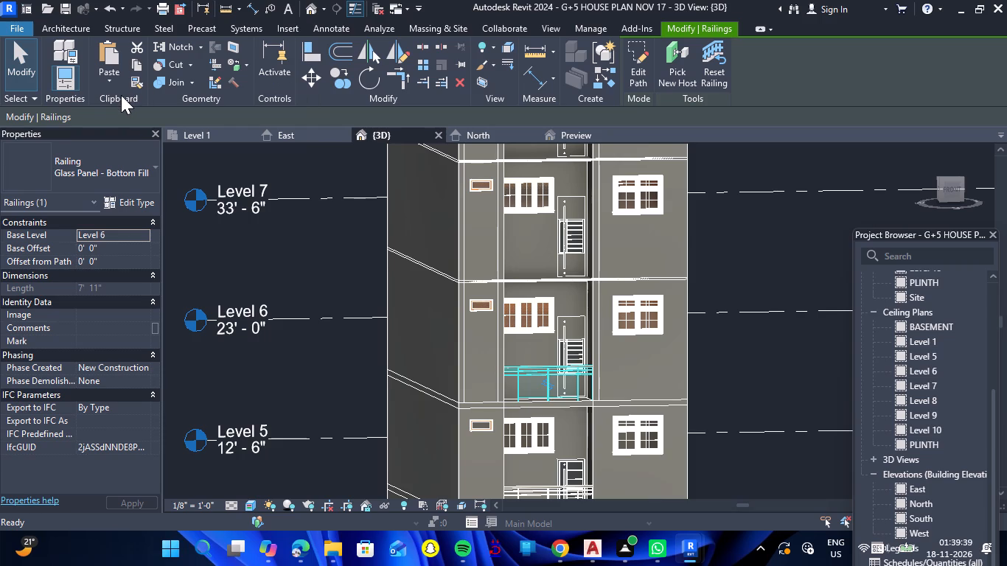
{"action": "left_click", "coordinate": [100, 86]}
{"action": "left_click", "coordinate": [116, 128]}
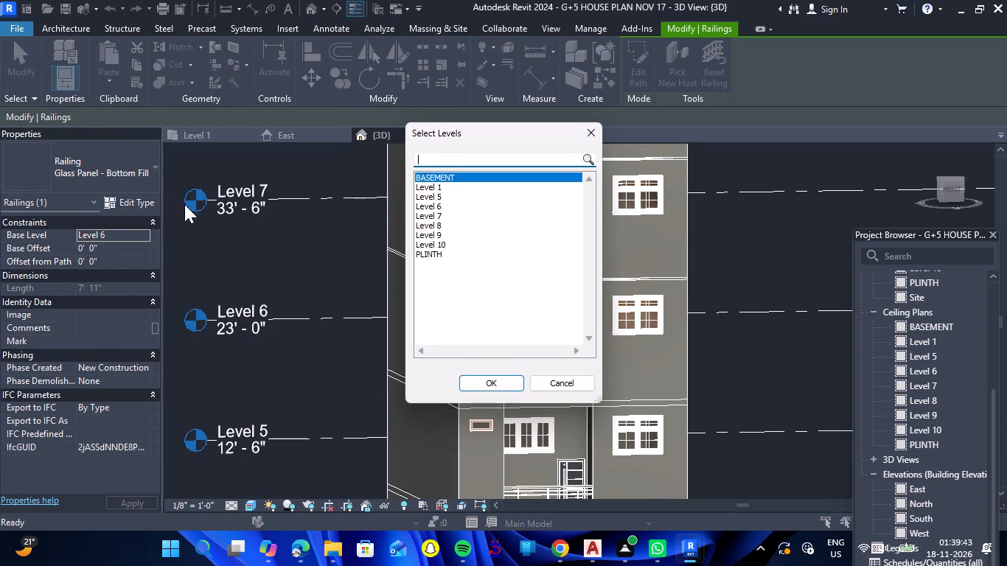
{"action": "left_click", "coordinate": [439, 206]}
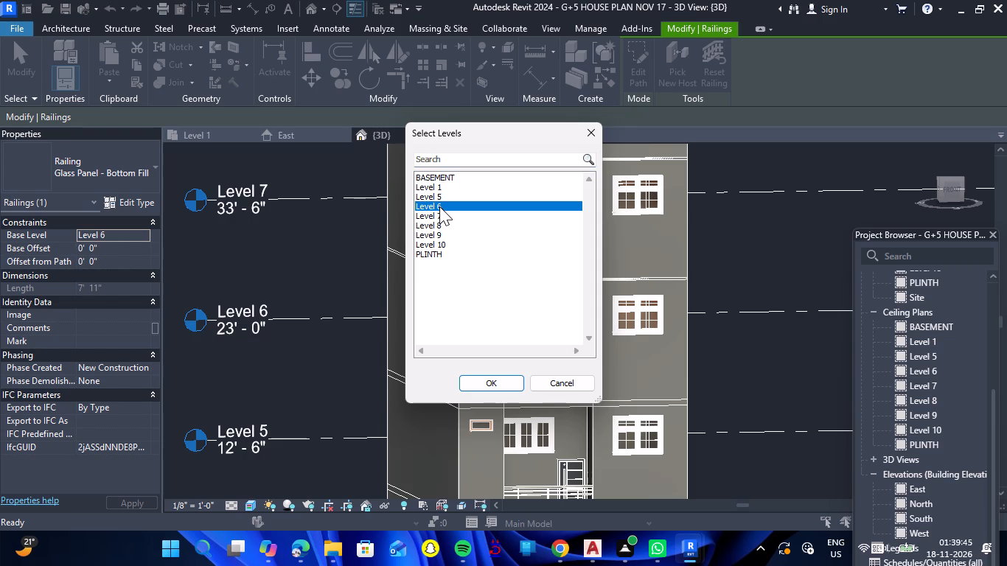
{"action": "key", "text": "shift+Down"}
{"action": "key", "text": "shift+Down"}
{"action": "key", "text": "shift+Down"}
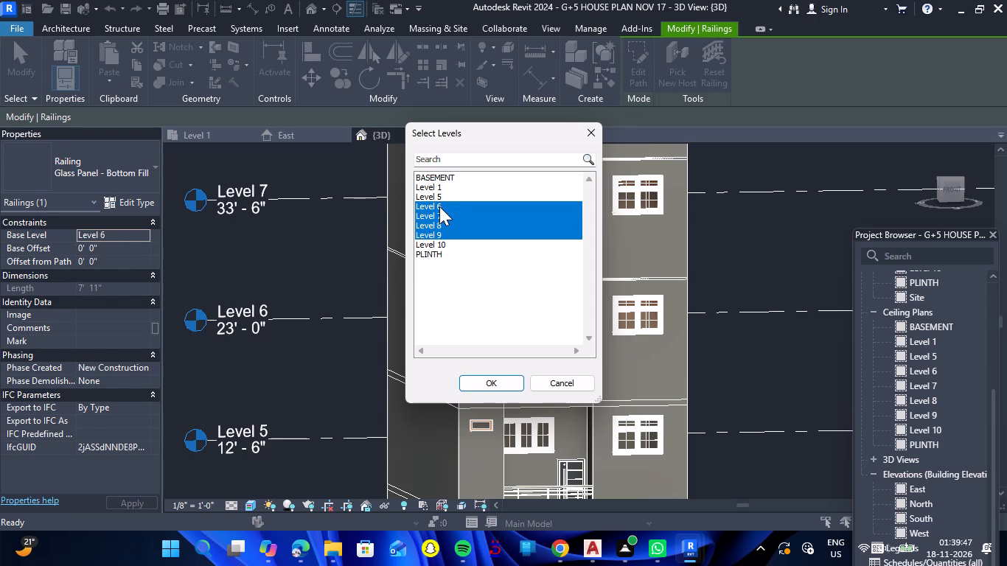
{"action": "left_click", "coordinate": [474, 387]}
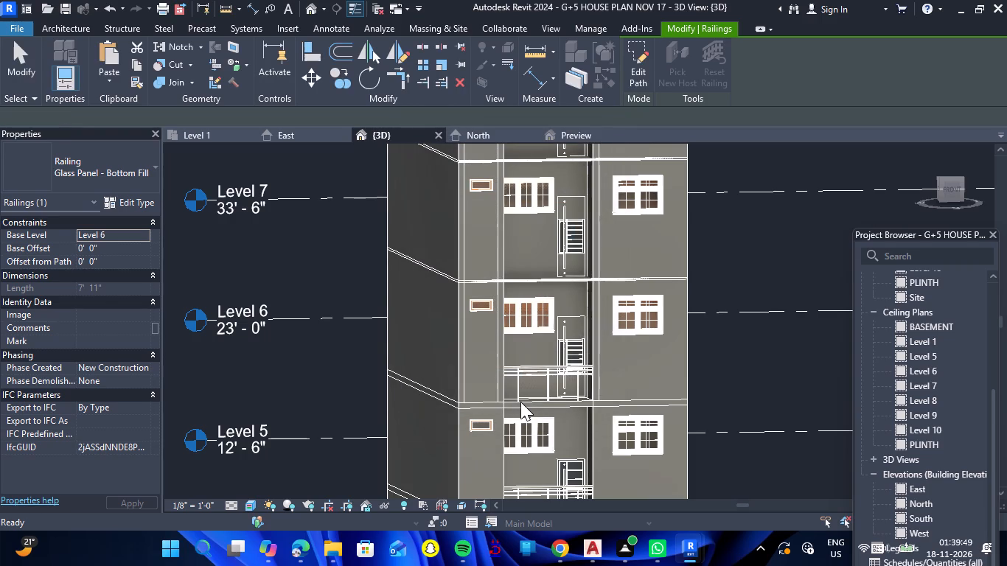
{"action": "scroll", "coordinate": [595, 397], "scroll_direction": "down", "scroll_amount": 6}
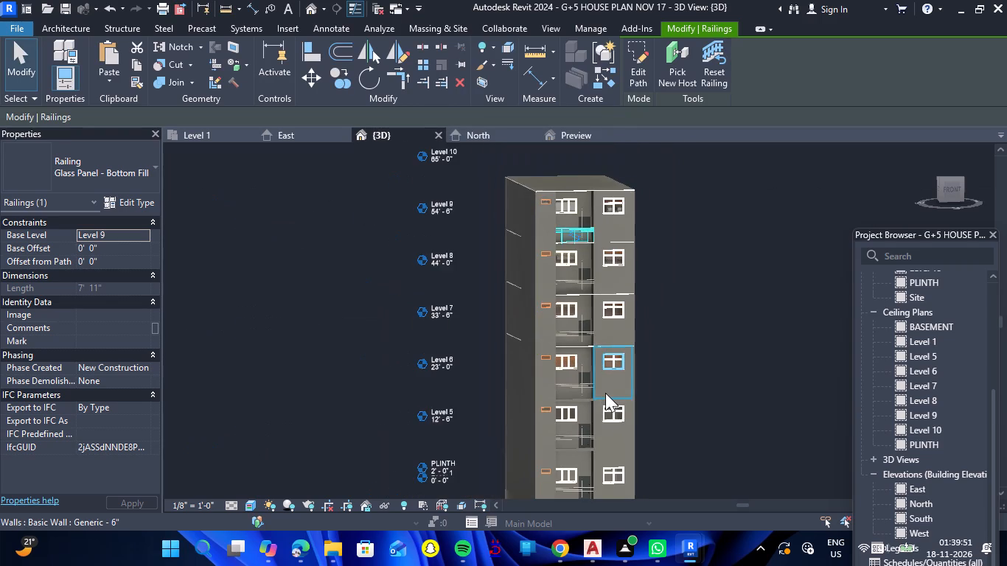
{"action": "left_click", "coordinate": [689, 289]}
Examine the balcony railings and facade of the upper storeys, up to Level 9.
{"action": "scroll", "coordinate": [566, 184], "scroll_direction": "up", "scroll_amount": 5}
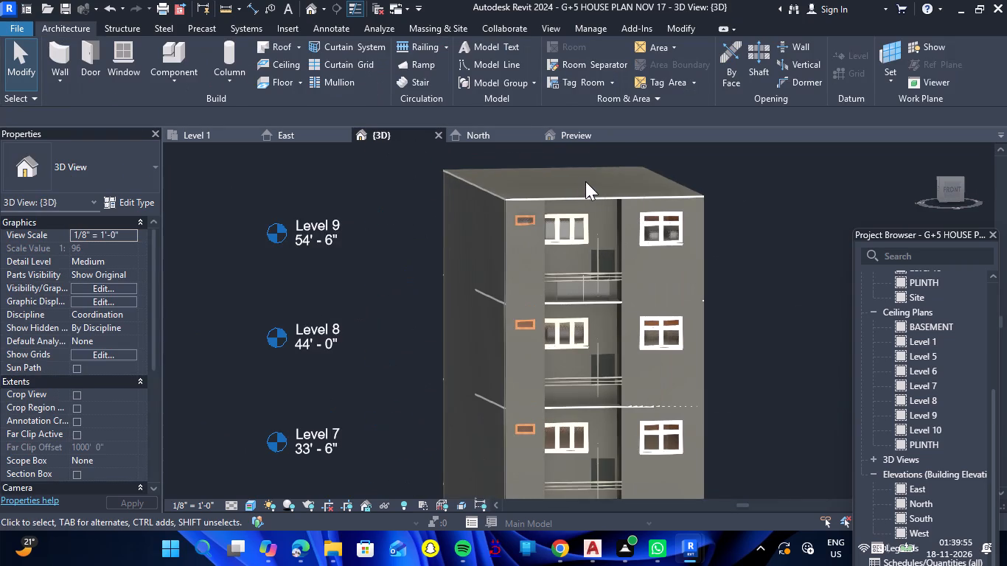
{"action": "scroll", "coordinate": [585, 181], "scroll_direction": "up", "scroll_amount": 3}
{"action": "scroll", "coordinate": [585, 181], "scroll_direction": "down", "scroll_amount": 1}
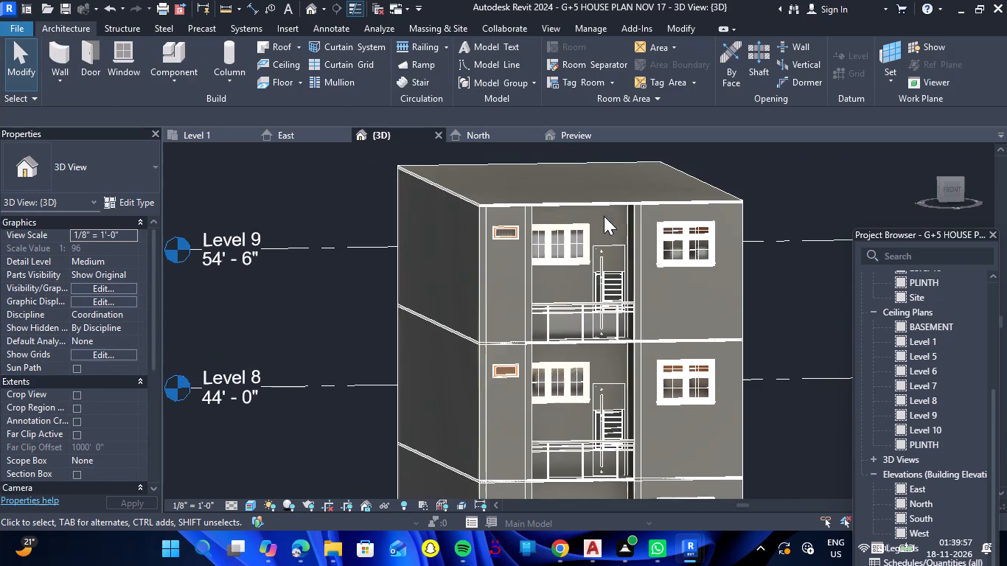
{"action": "scroll", "coordinate": [606, 265], "scroll_direction": "up", "scroll_amount": 4}
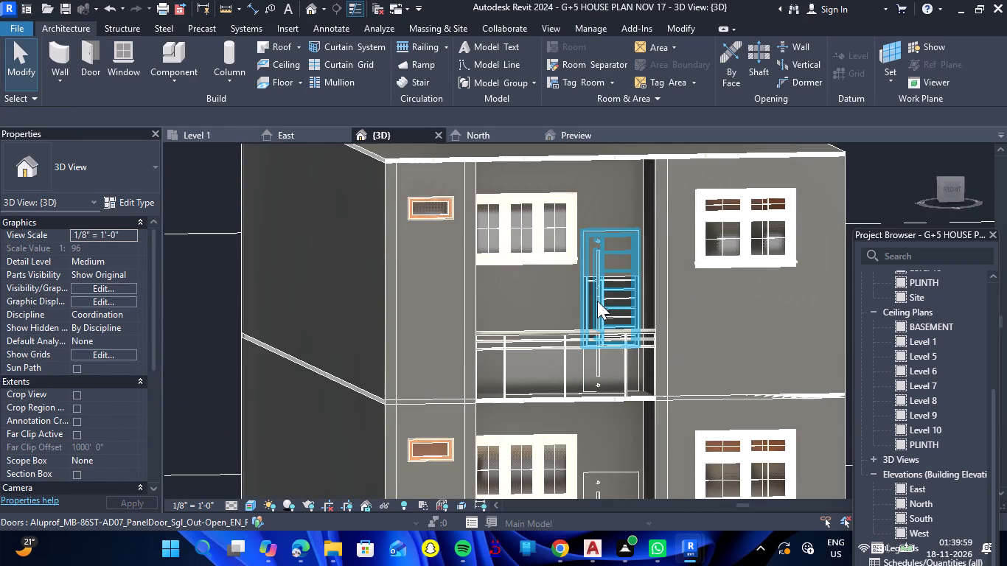
{"action": "key", "text": "Escape"}
{"action": "scroll", "coordinate": [567, 255], "scroll_direction": "down", "scroll_amount": 2}
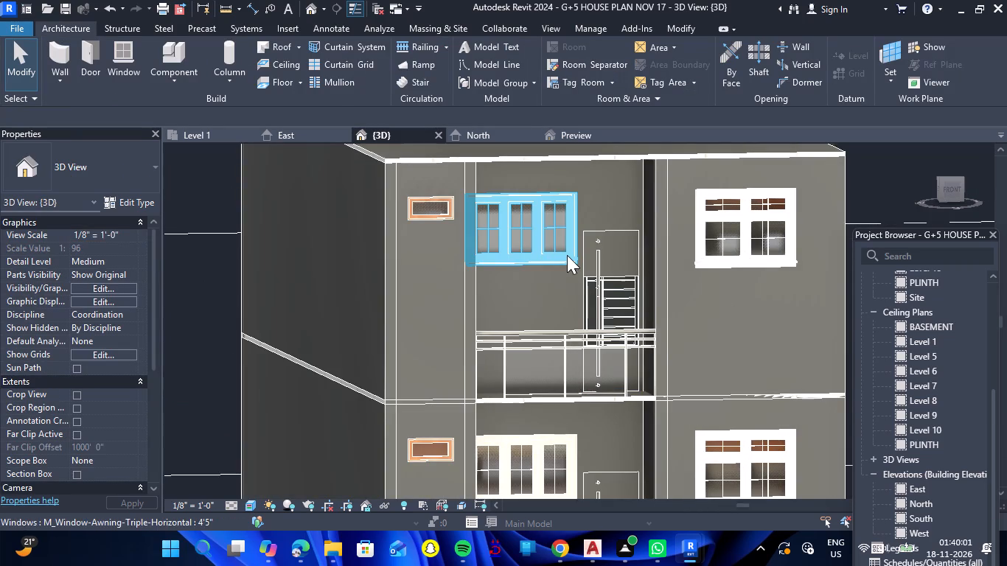
{"action": "scroll", "coordinate": [567, 255], "scroll_direction": "down", "scroll_amount": 6}
{"action": "left_click", "coordinate": [215, 242]}
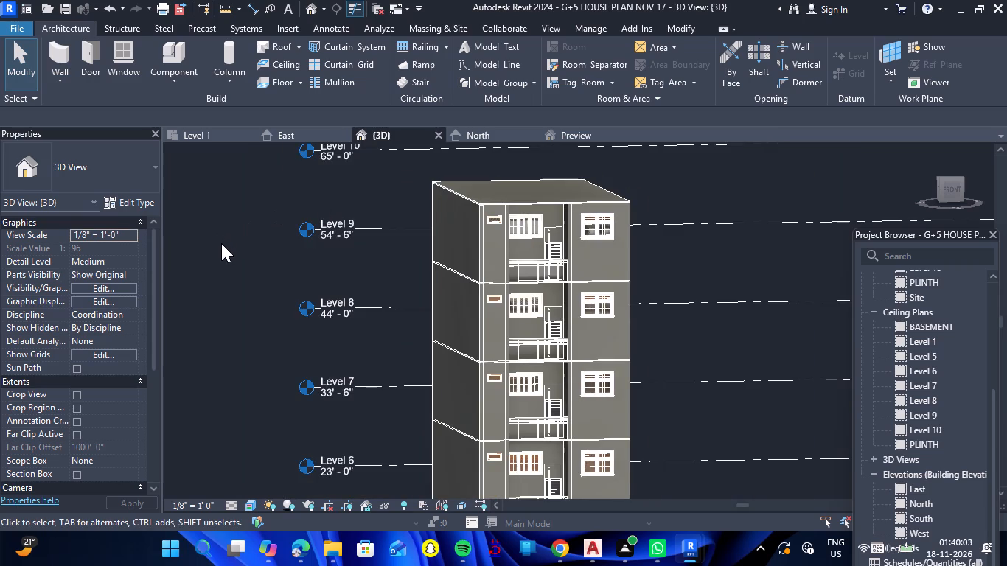
Examine the basement, plinth band and lower storeys from several angles, and the whole tower from the front.
{"action": "scroll", "coordinate": [221, 243], "scroll_direction": "down", "scroll_amount": 6}
{"action": "scroll", "coordinate": [358, 450], "scroll_direction": "up", "scroll_amount": 7}
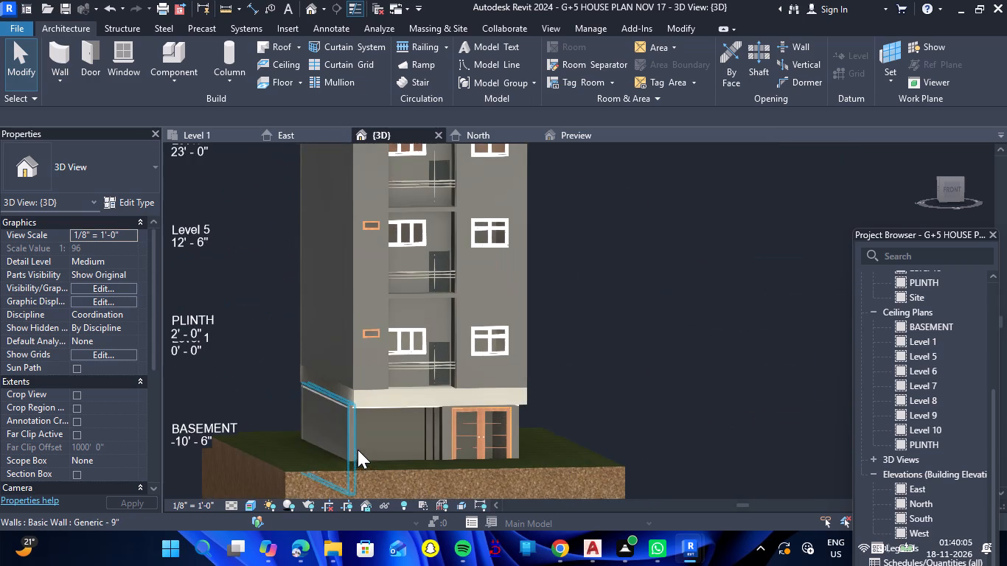
{"action": "scroll", "coordinate": [404, 450], "scroll_direction": "up", "scroll_amount": 5}
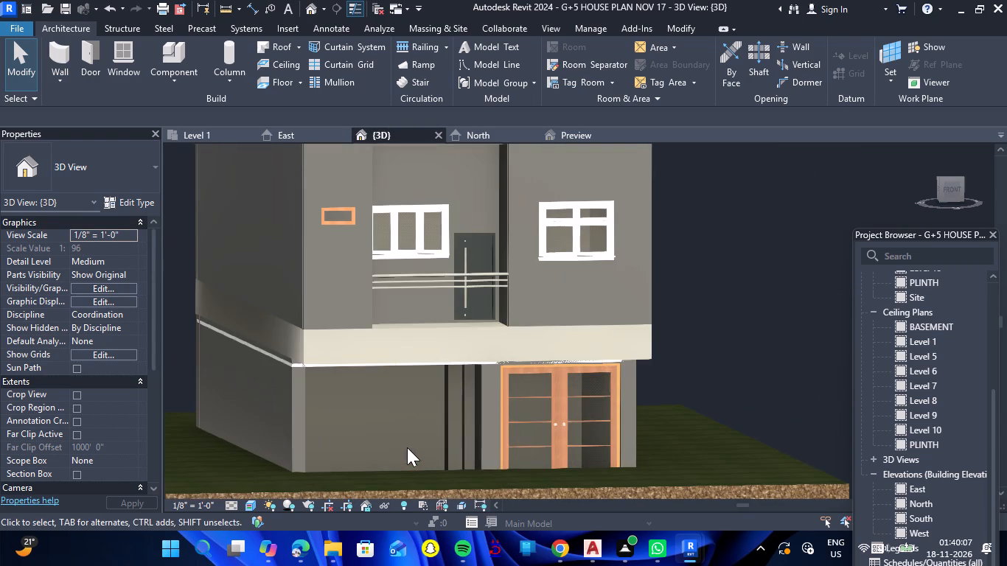
{"action": "right_click_drag", "start_coordinate": [388, 441], "coordinate": [352, 445], "text": "shift"}
{"action": "left_click_drag", "start_coordinate": [387, 442], "coordinate": [352, 445], "text": "shift"}
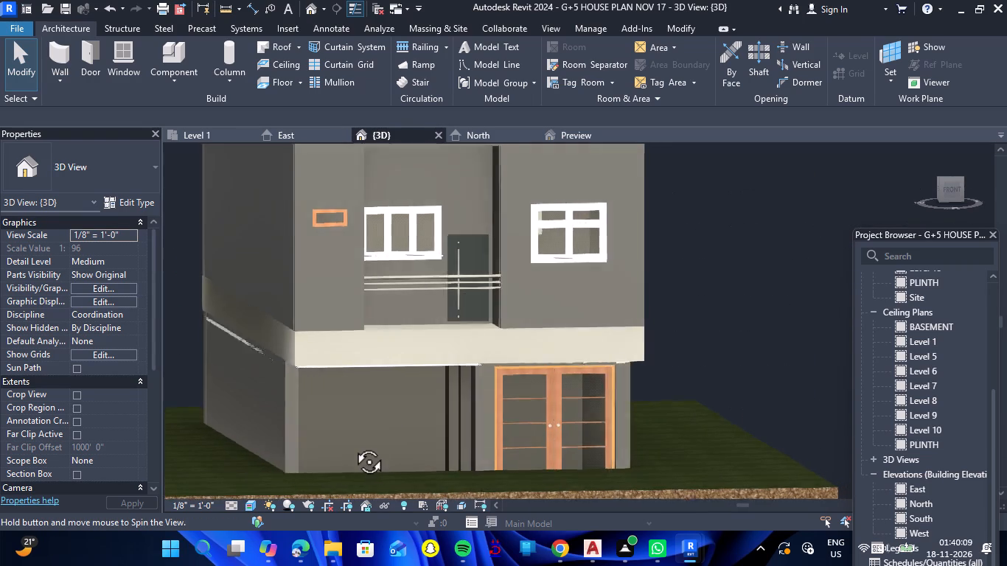
{"action": "right_click_drag", "start_coordinate": [352, 445], "coordinate": [399, 481], "text": "shift"}
{"action": "left_click_drag", "start_coordinate": [352, 445], "coordinate": [399, 481], "text": "shift"}
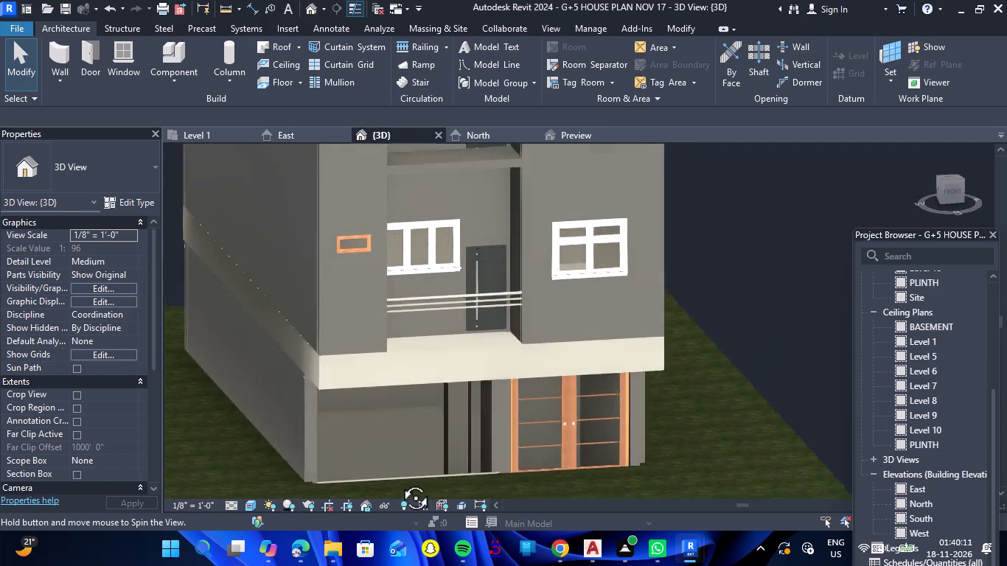
{"action": "right_click_drag", "start_coordinate": [399, 481], "coordinate": [398, 439], "text": "shift"}
{"action": "left_click_drag", "start_coordinate": [399, 481], "coordinate": [398, 439], "text": "shift"}
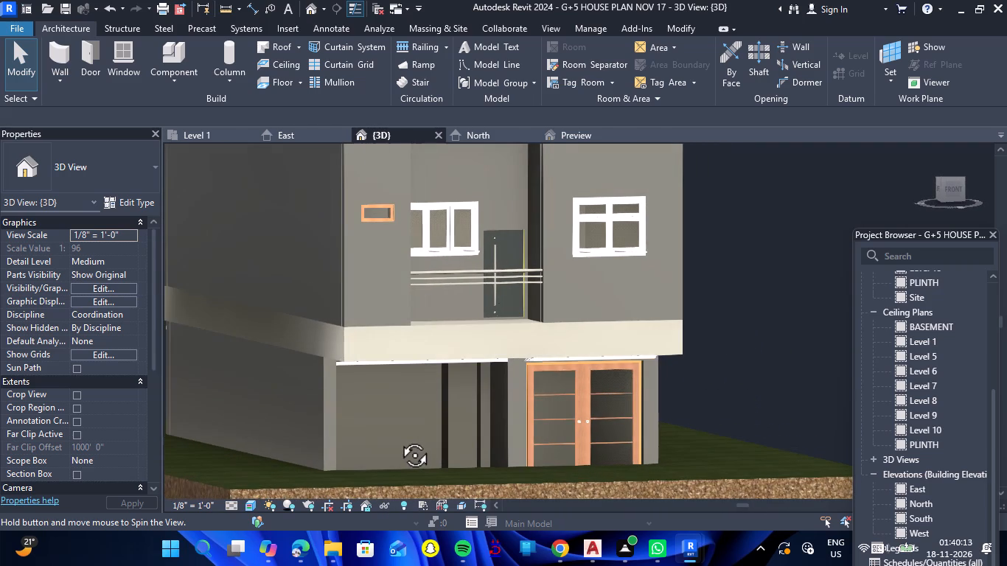
{"action": "left_click_drag", "start_coordinate": [398, 439], "coordinate": [394, 432], "text": "shift"}
{"action": "right_click_drag", "start_coordinate": [398, 439], "coordinate": [394, 432], "text": "shift"}
{"action": "scroll", "coordinate": [387, 411], "scroll_direction": "down", "scroll_amount": 5}
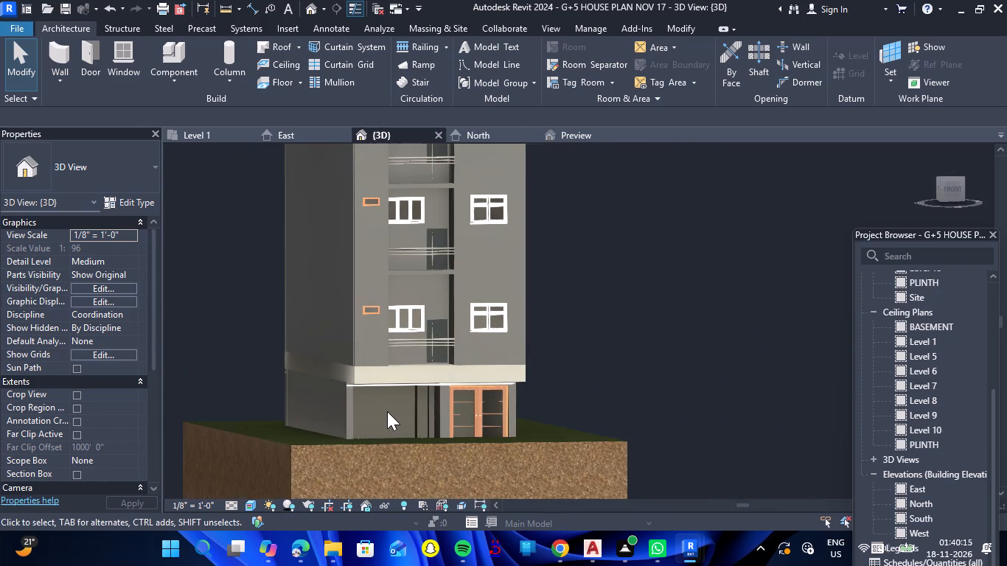
{"action": "scroll", "coordinate": [387, 411], "scroll_direction": "down", "scroll_amount": 3}
{"action": "scroll", "coordinate": [576, 462], "scroll_direction": "up", "scroll_amount": 3}
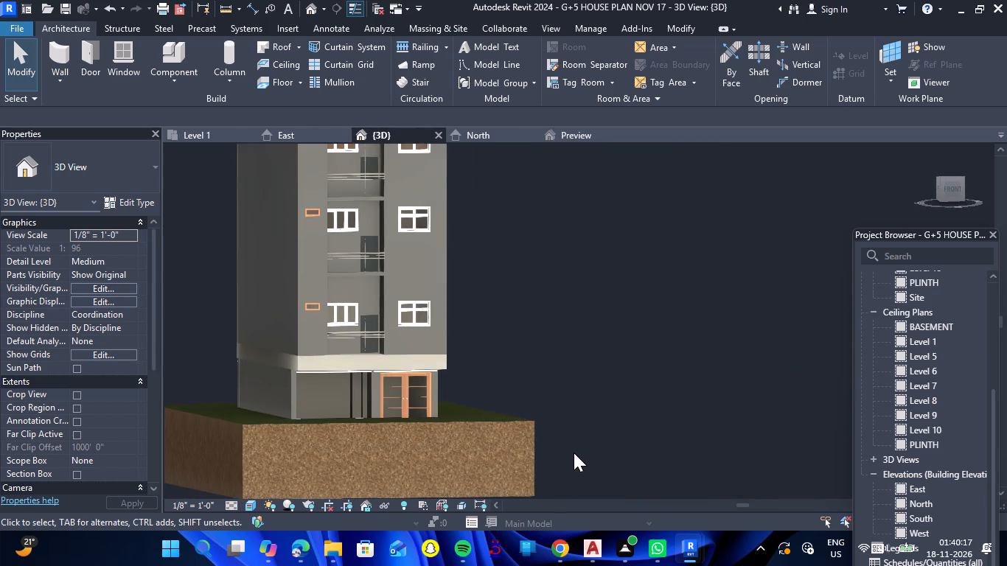
{"action": "scroll", "coordinate": [574, 453], "scroll_direction": "down", "scroll_amount": 6}
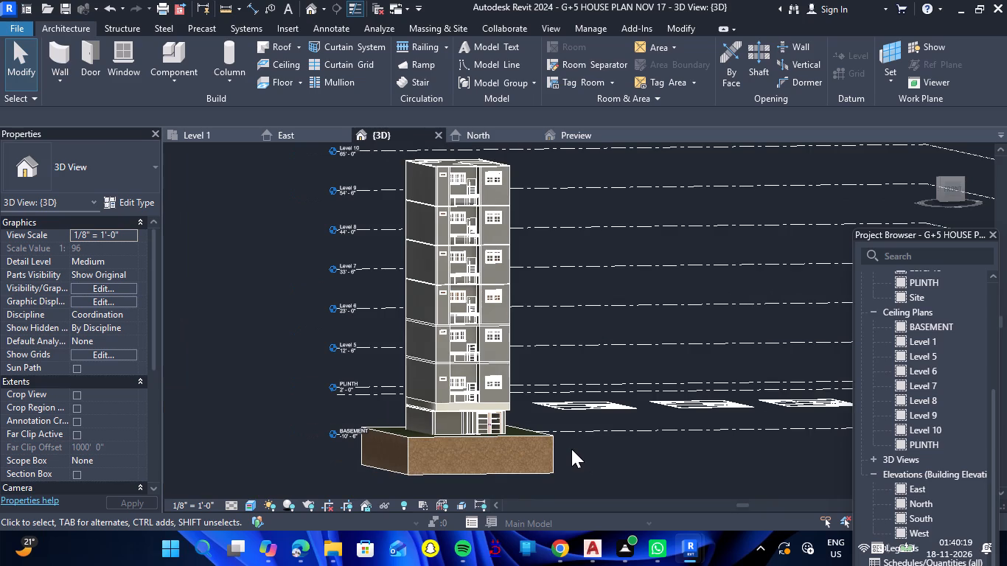
Hide the imported drawing G+5 HOUSE PLAN NOV 17.dwg in the 3D view through its visibility overrides.
{"action": "left_click", "coordinate": [102, 284]}
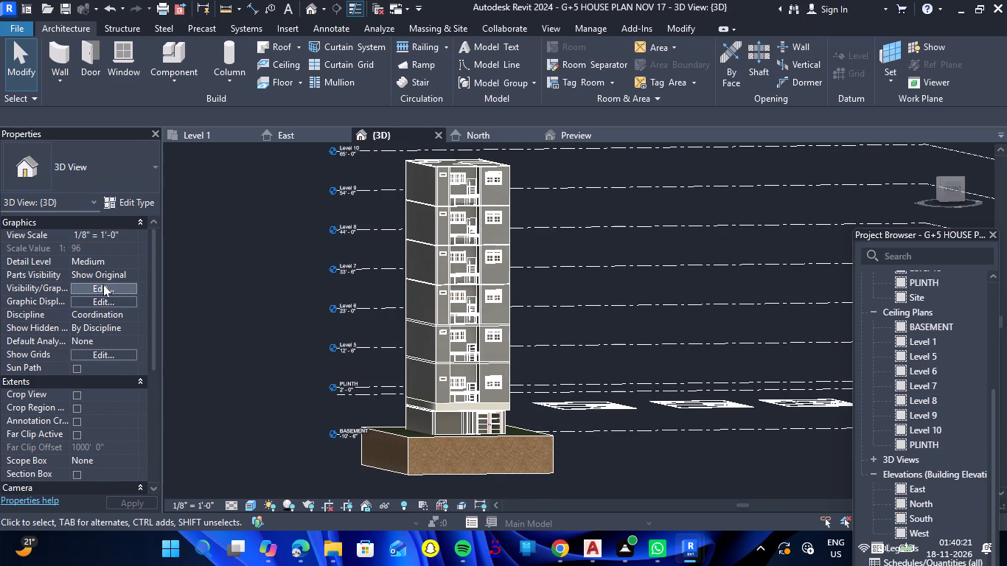
{"action": "left_click", "coordinate": [664, 116]}
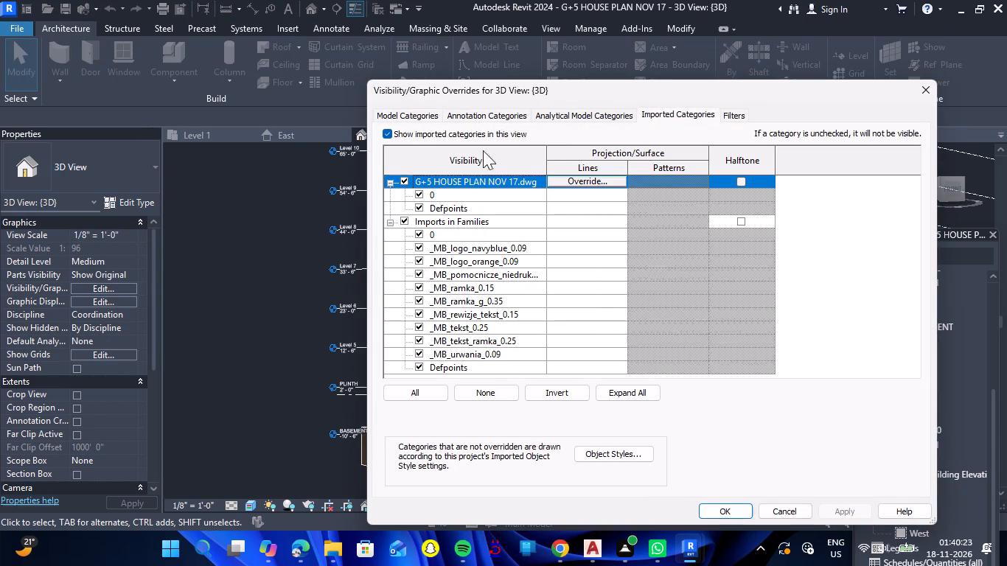
{"action": "left_click", "coordinate": [405, 181]}
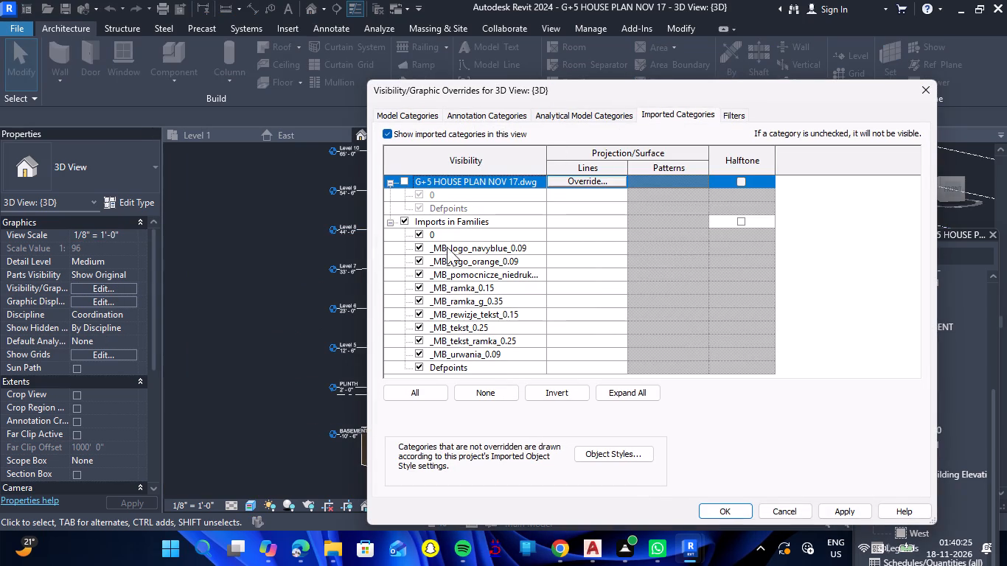
{"action": "left_click", "coordinate": [739, 514]}
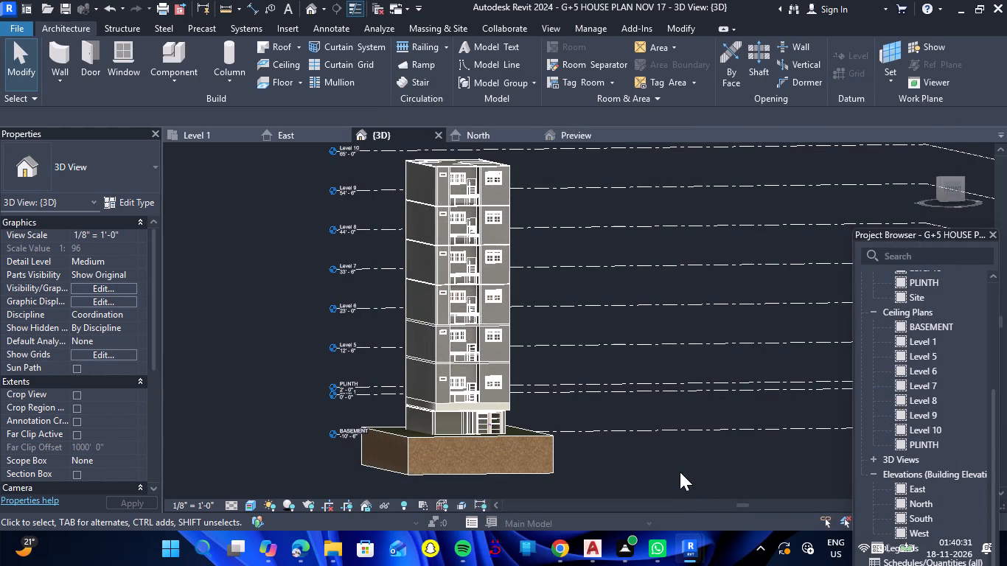
Find the Levels annotation category by searching LEVE and turn off its visibility in the 3D view.
{"action": "scroll", "coordinate": [593, 419], "scroll_direction": "down", "scroll_amount": 5}
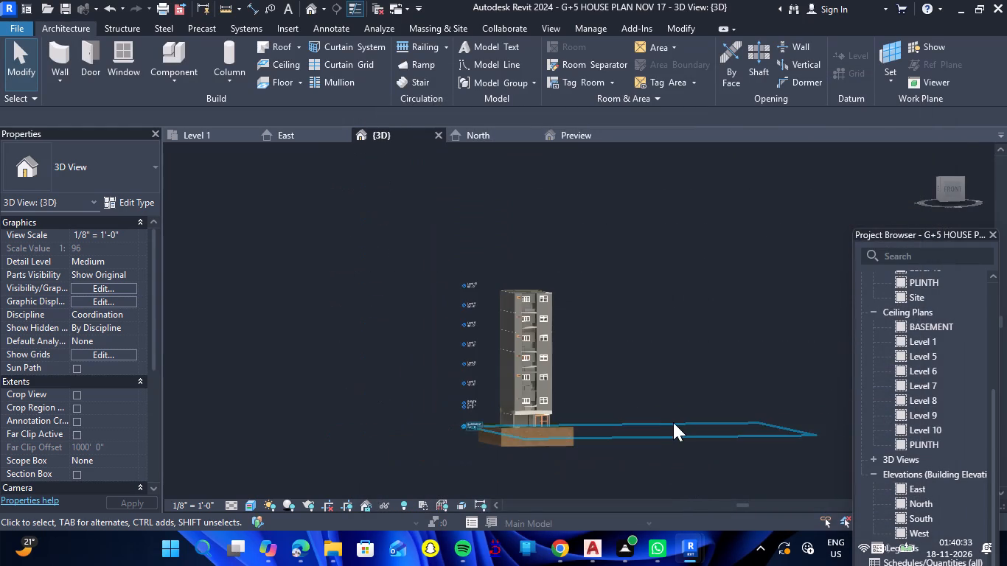
{"action": "scroll", "coordinate": [677, 437], "scroll_direction": "up", "scroll_amount": 4}
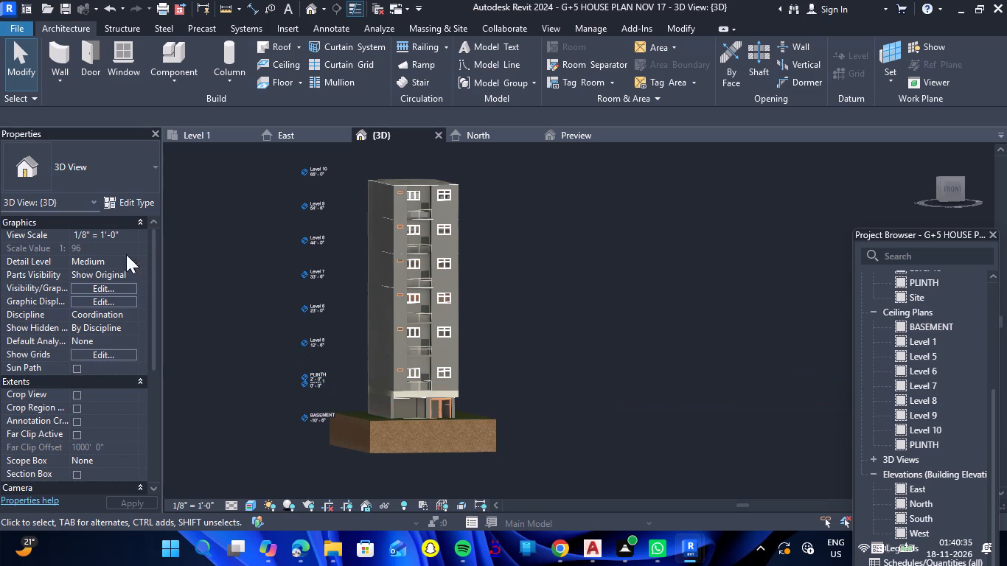
{"action": "left_click", "coordinate": [114, 285]}
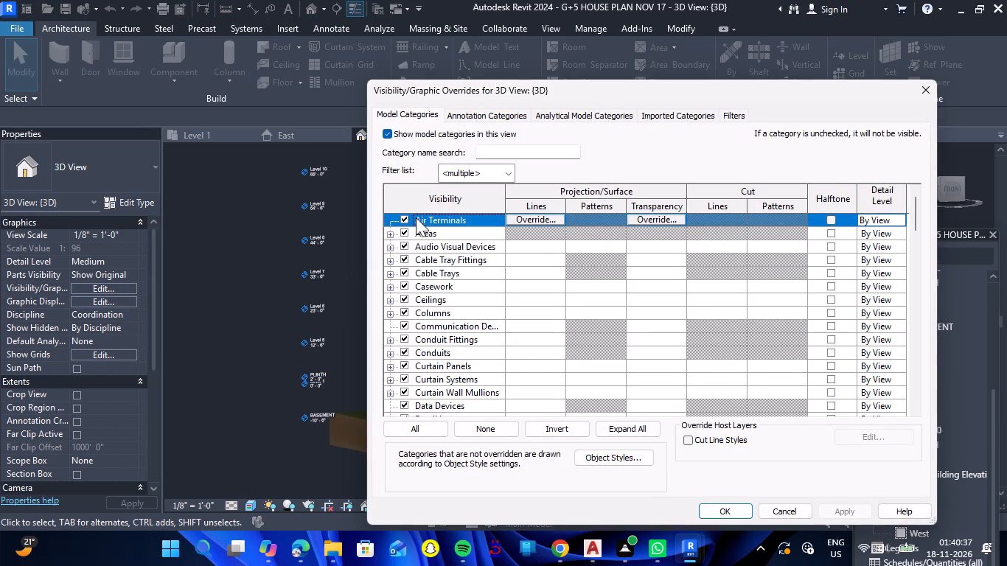
{"action": "left_click", "coordinate": [481, 115]}
{"action": "scroll", "coordinate": [475, 324], "scroll_direction": "down", "scroll_amount": 2}
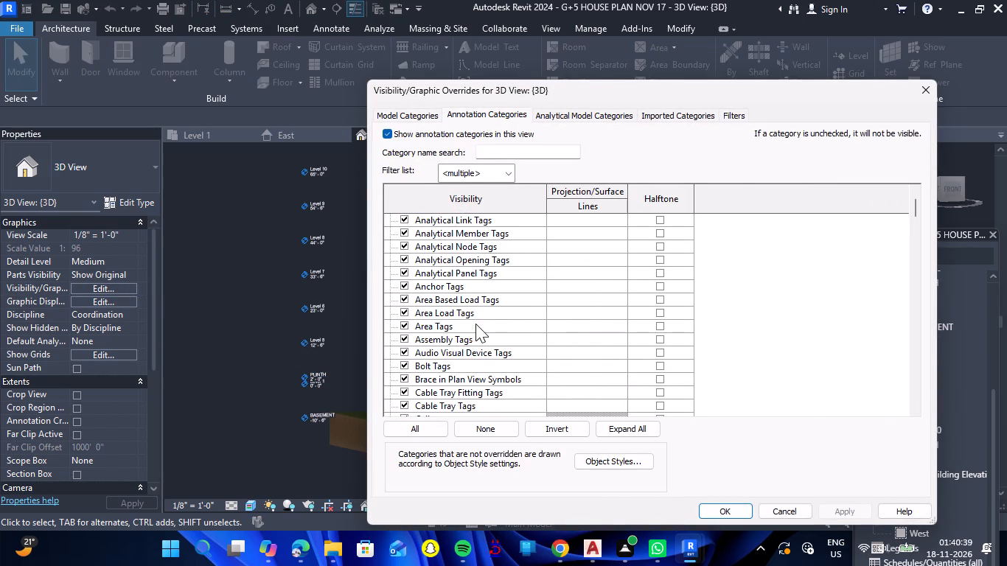
{"action": "left_click", "coordinate": [503, 150]}
{"action": "type", "text": "LEVE"}
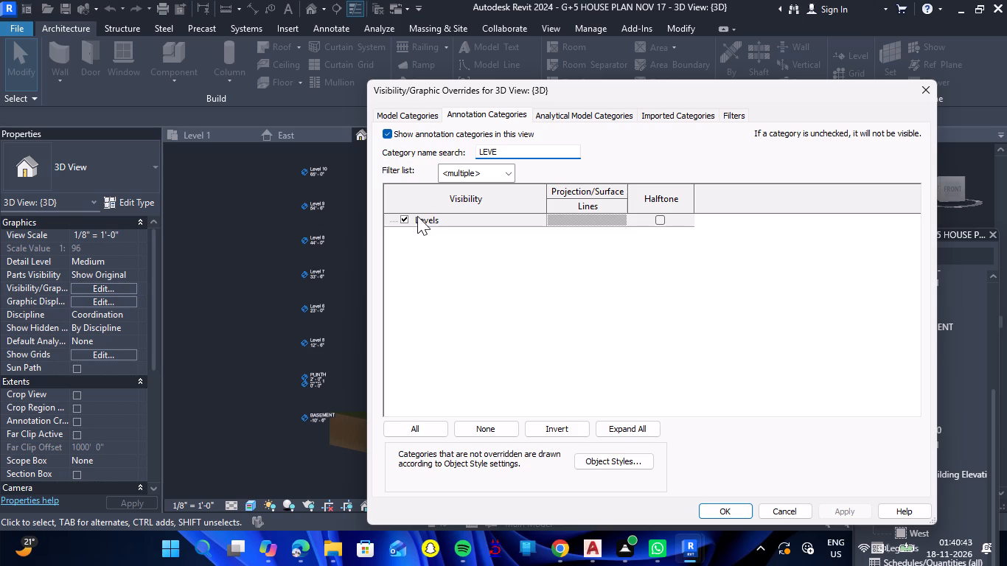
{"action": "left_click", "coordinate": [407, 222]}
{"action": "left_click", "coordinate": [717, 511]}
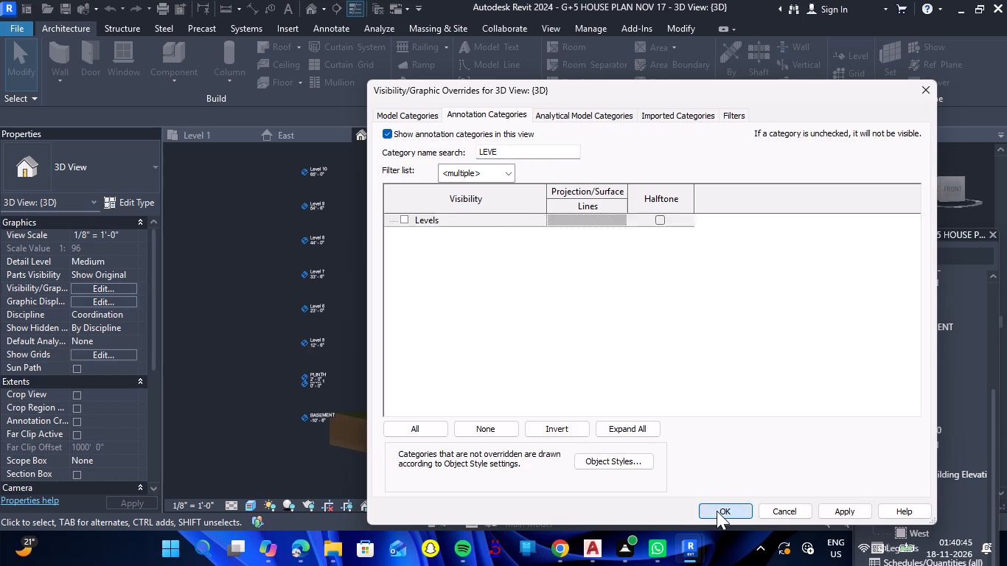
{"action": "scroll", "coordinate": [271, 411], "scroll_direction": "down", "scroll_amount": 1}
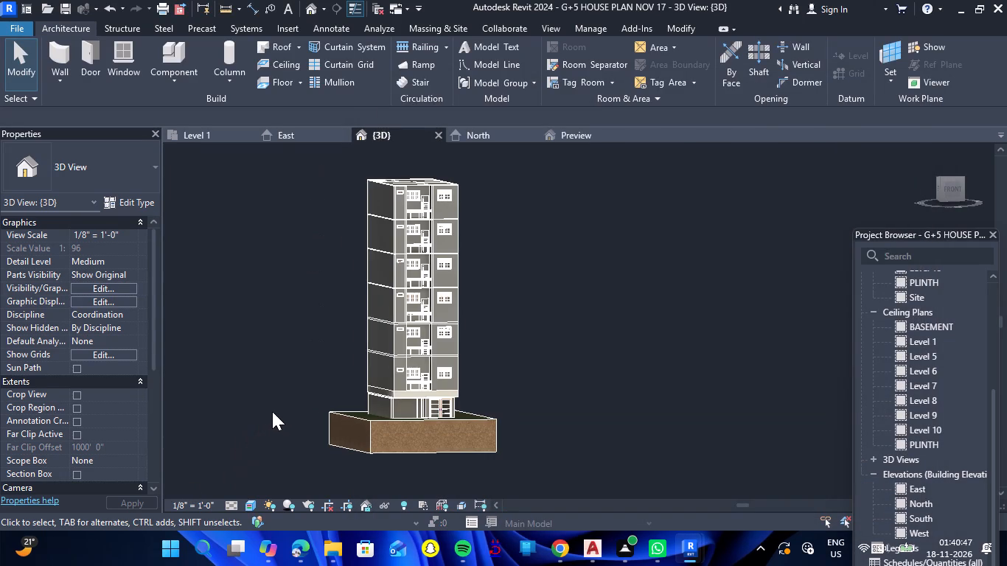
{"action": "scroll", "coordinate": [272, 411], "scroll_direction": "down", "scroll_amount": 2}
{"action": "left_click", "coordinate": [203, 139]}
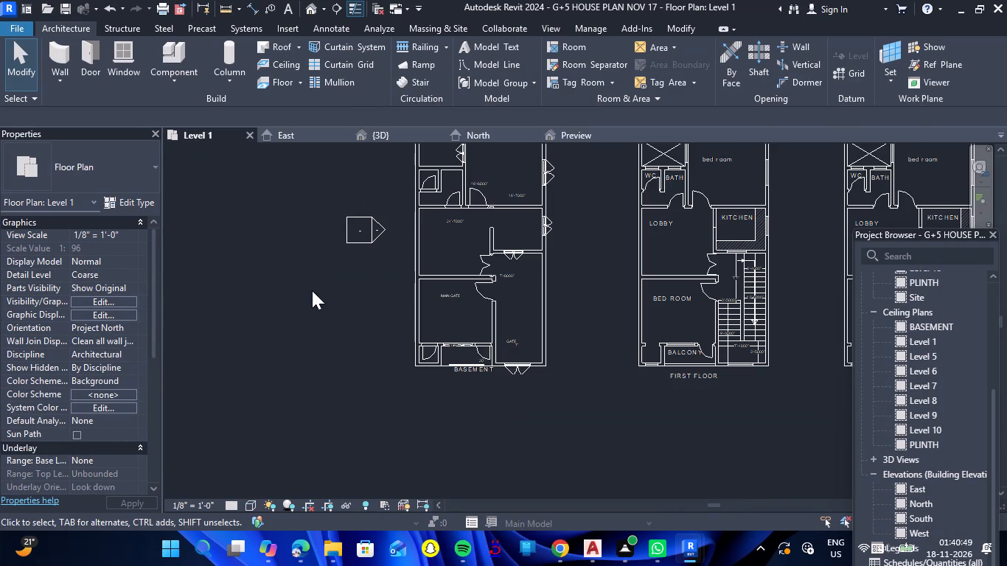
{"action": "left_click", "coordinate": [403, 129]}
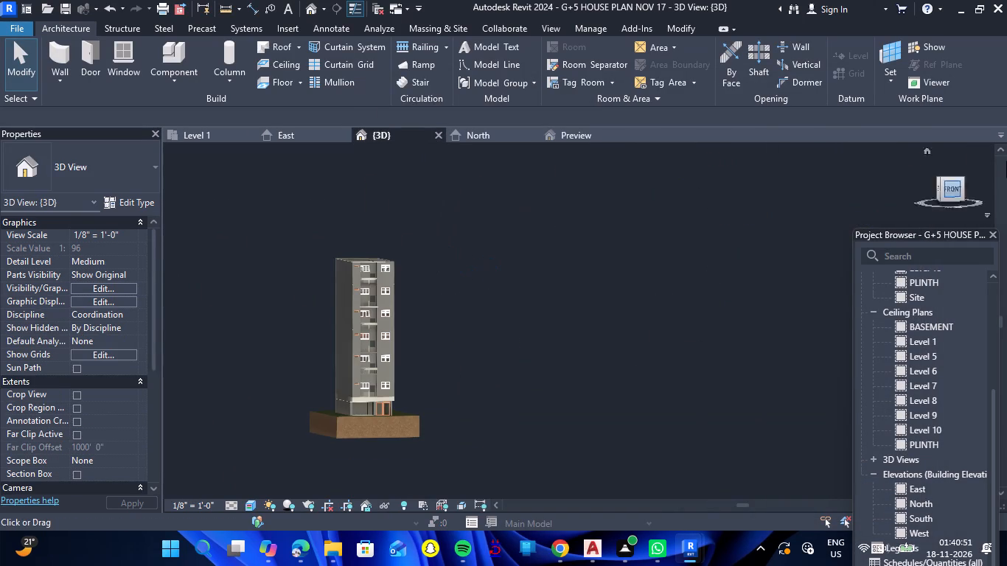
Switch the 3D view to the top and examine the tower's roof outline and its front edge against the site.
{"action": "left_click", "coordinate": [949, 178]}
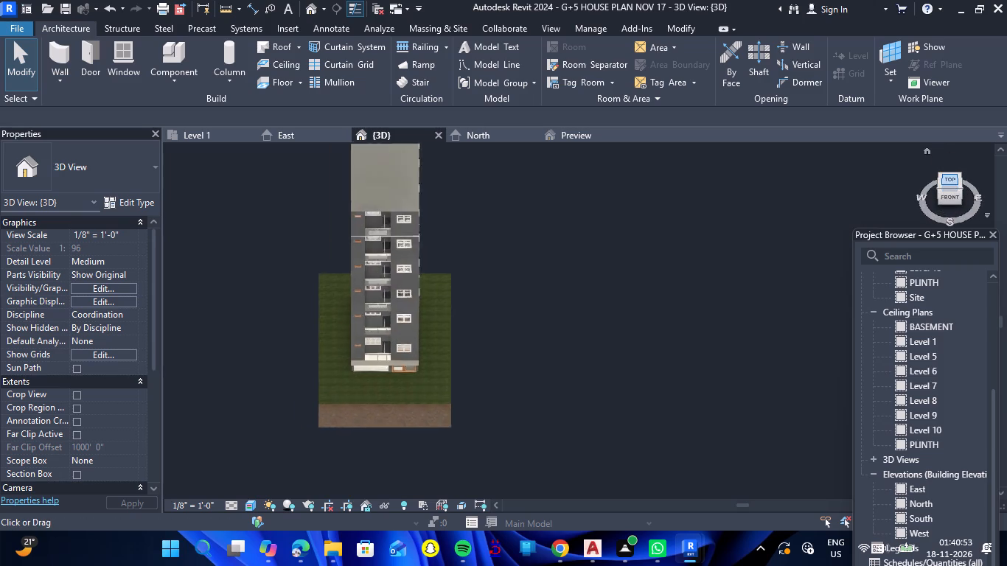
{"action": "left_click", "coordinate": [956, 184]}
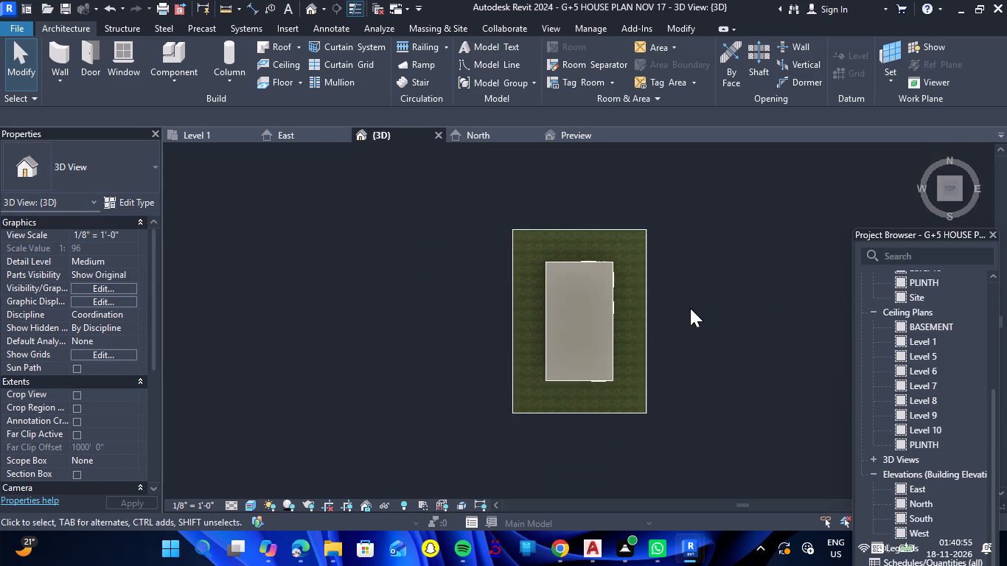
{"action": "scroll", "coordinate": [690, 308], "scroll_direction": "up", "scroll_amount": 3}
{"action": "scroll", "coordinate": [690, 308], "scroll_direction": "down", "scroll_amount": 3}
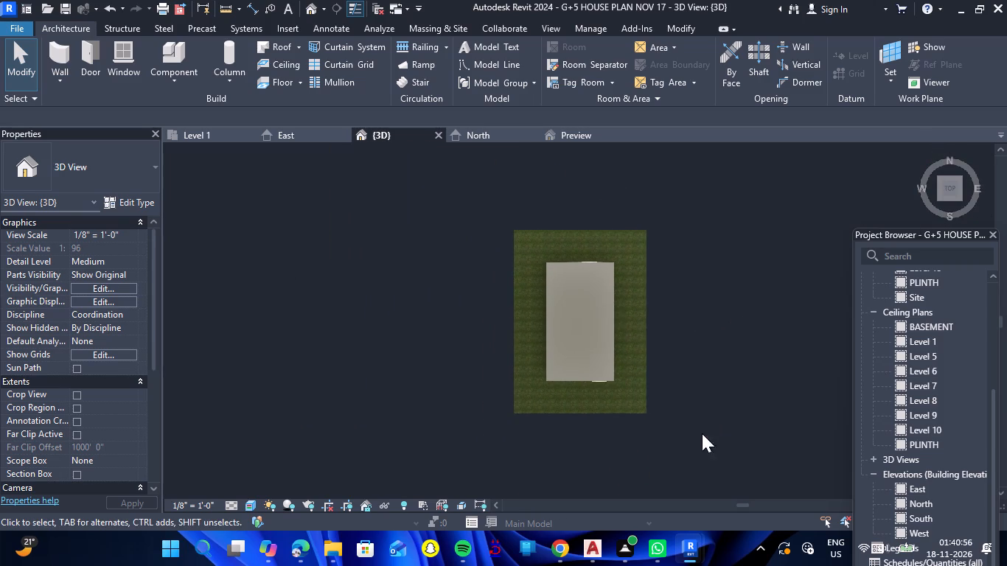
{"action": "scroll", "coordinate": [649, 441], "scroll_direction": "up", "scroll_amount": 8}
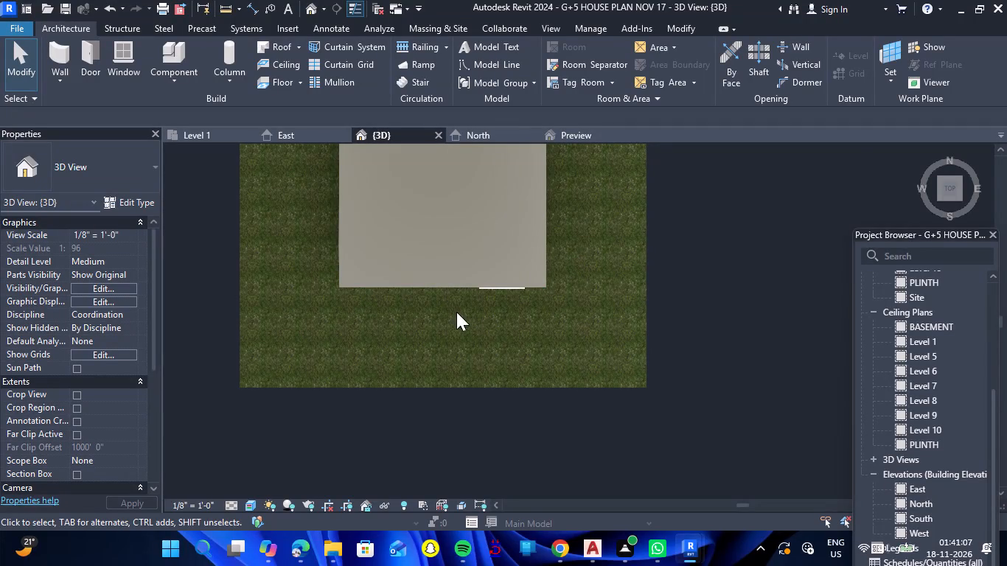
{"action": "scroll", "coordinate": [518, 279], "scroll_direction": "up", "scroll_amount": 13}
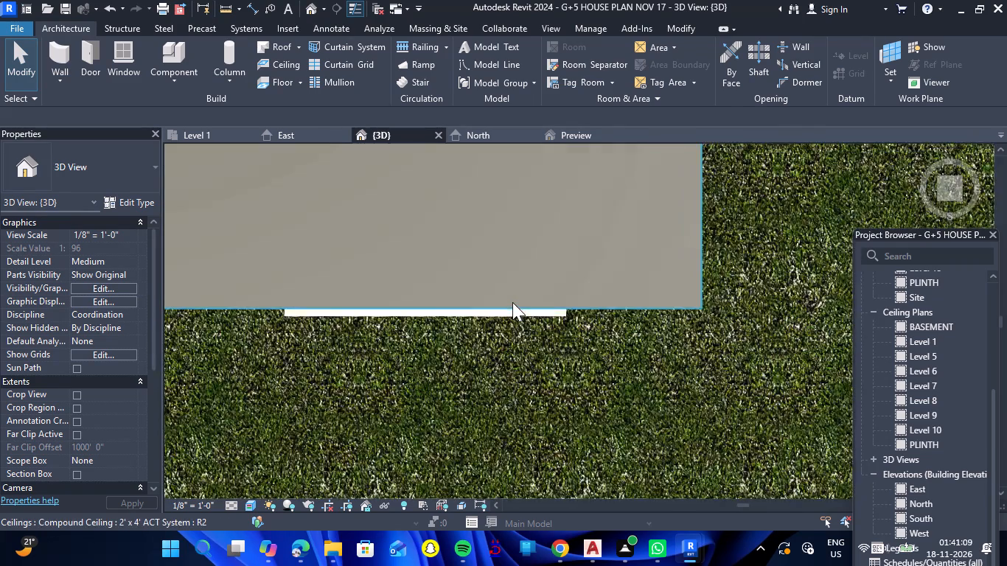
{"action": "scroll", "coordinate": [512, 302], "scroll_direction": "up", "scroll_amount": 1}
{"action": "scroll", "coordinate": [512, 302], "scroll_direction": "down", "scroll_amount": 12}
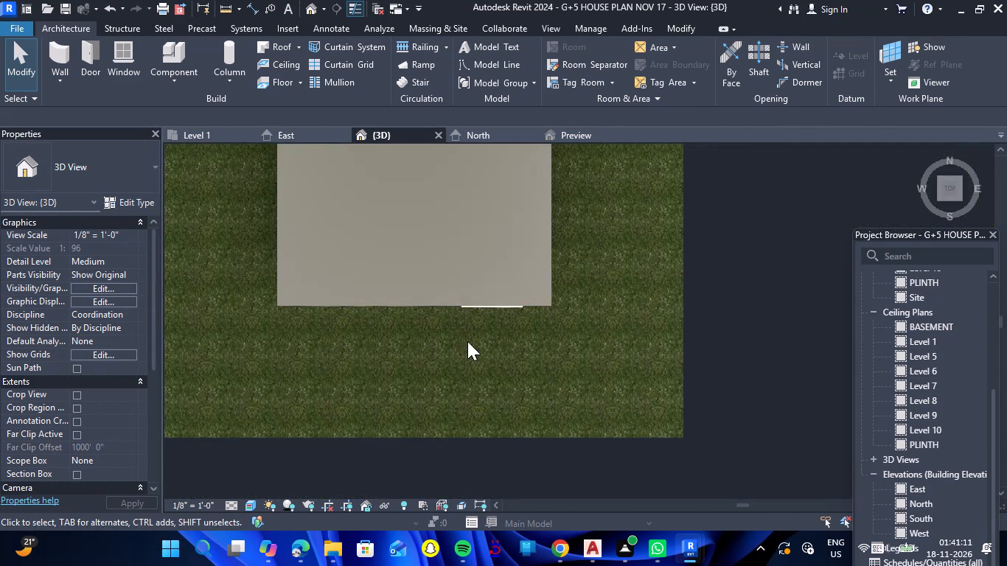
{"action": "scroll", "coordinate": [461, 351], "scroll_direction": "down", "scroll_amount": 4}
{"action": "scroll", "coordinate": [269, 437], "scroll_direction": "up", "scroll_amount": 7}
{"action": "scroll", "coordinate": [326, 395], "scroll_direction": "down", "scroll_amount": 14}
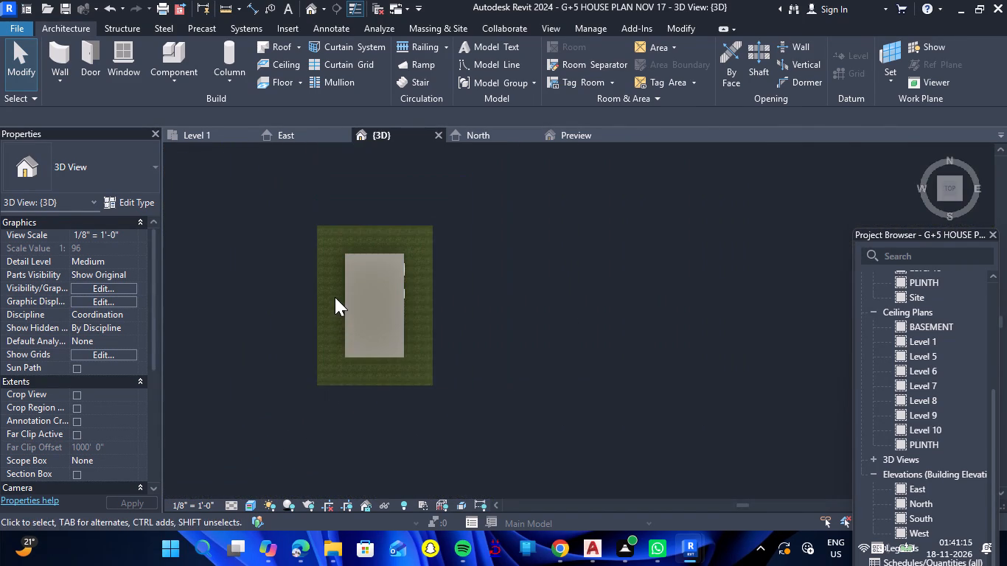
Examine the toposolid's edges and the open ground around the building footprint from above.
{"action": "scroll", "coordinate": [321, 217], "scroll_direction": "up", "scroll_amount": 6}
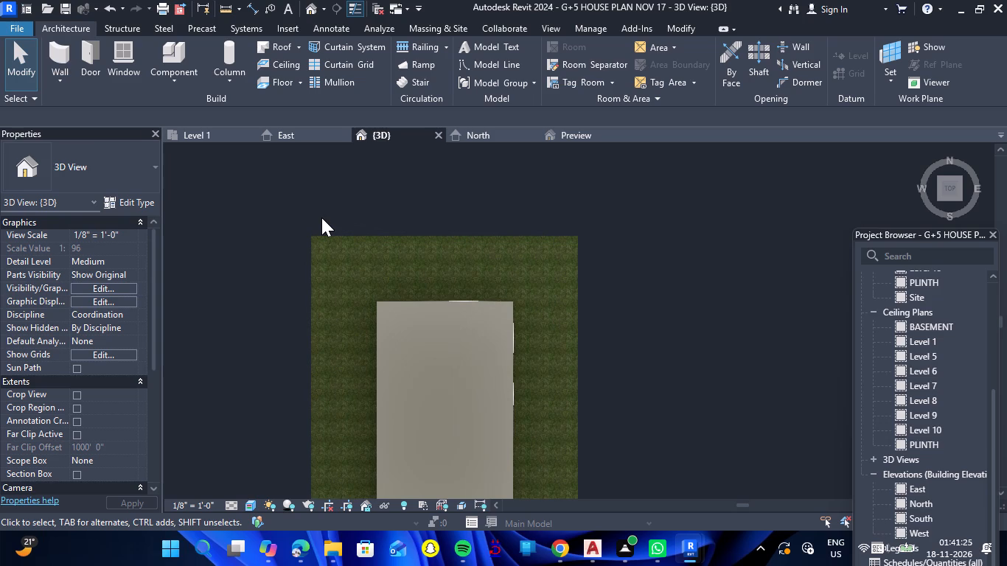
{"action": "scroll", "coordinate": [363, 210], "scroll_direction": "down", "scroll_amount": 3}
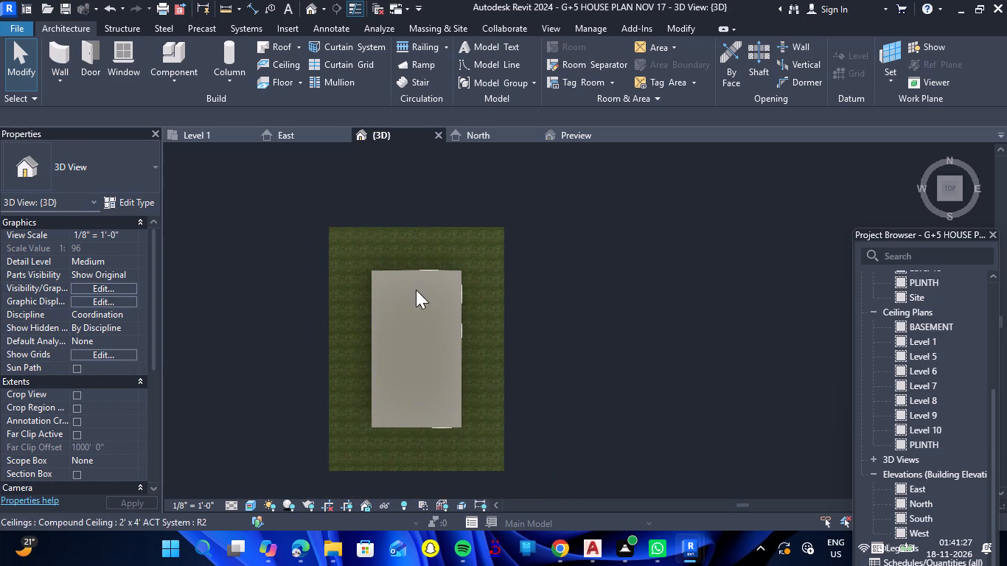
{"action": "scroll", "coordinate": [420, 290], "scroll_direction": "up", "scroll_amount": 8}
{"action": "scroll", "coordinate": [433, 287], "scroll_direction": "down", "scroll_amount": 8}
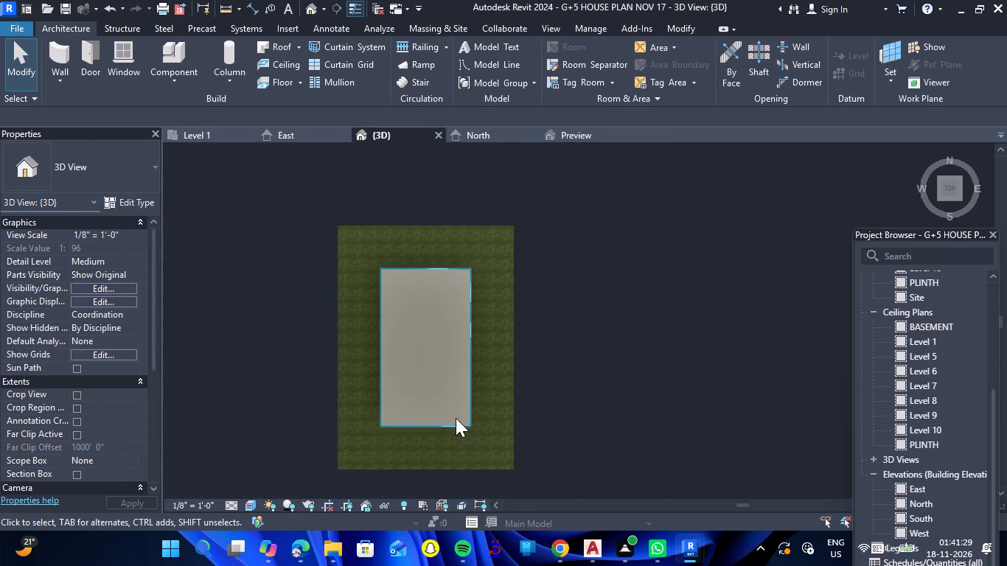
{"action": "scroll", "coordinate": [456, 380], "scroll_direction": "down", "scroll_amount": 2}
{"action": "scroll", "coordinate": [454, 453], "scroll_direction": "up", "scroll_amount": 5}
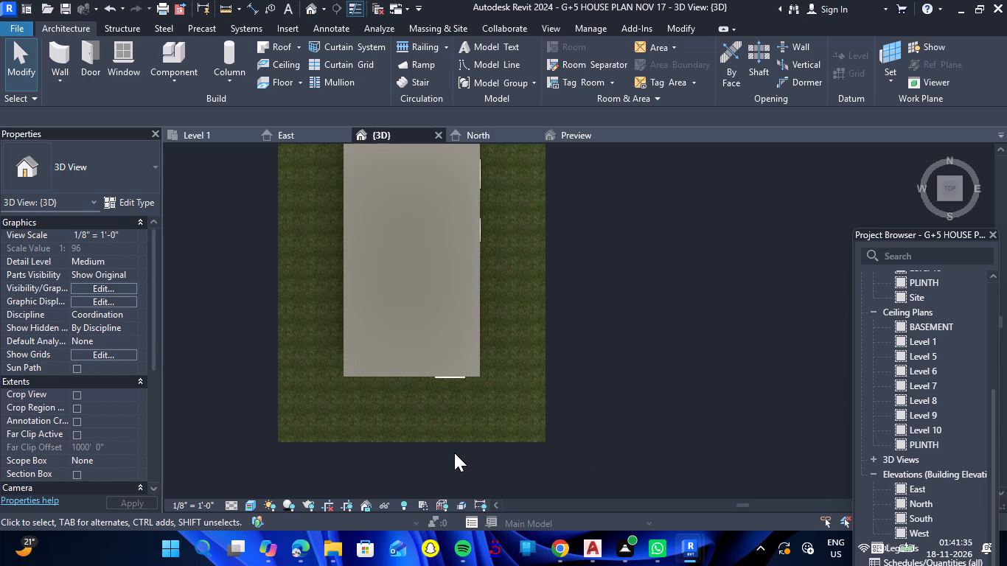
{"action": "scroll", "coordinate": [454, 453], "scroll_direction": "down", "scroll_amount": 1}
{"action": "scroll", "coordinate": [494, 351], "scroll_direction": "down", "scroll_amount": 2}
{"action": "scroll", "coordinate": [470, 472], "scroll_direction": "up", "scroll_amount": 4}
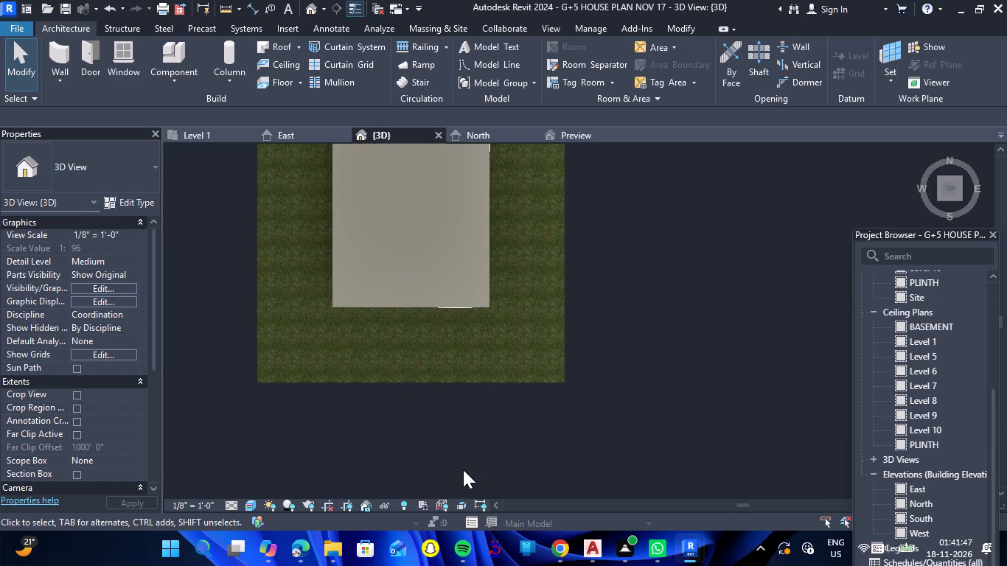
{"action": "scroll", "coordinate": [461, 353], "scroll_direction": "down", "scroll_amount": 5}
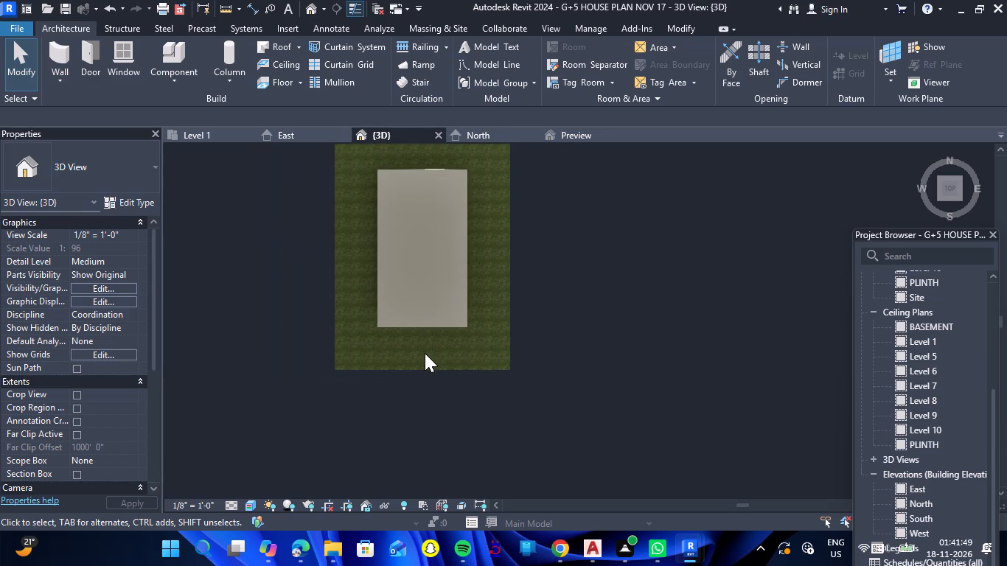
{"action": "scroll", "coordinate": [425, 353], "scroll_direction": "down", "scroll_amount": 1}
{"action": "scroll", "coordinate": [400, 181], "scroll_direction": "up", "scroll_amount": 2}
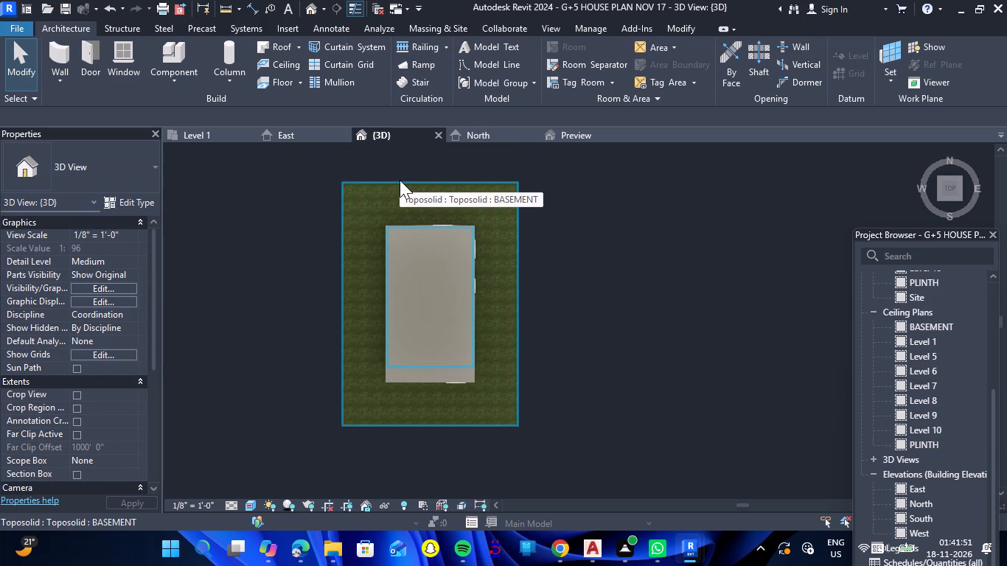
{"action": "scroll", "coordinate": [400, 180], "scroll_direction": "down", "scroll_amount": 1}
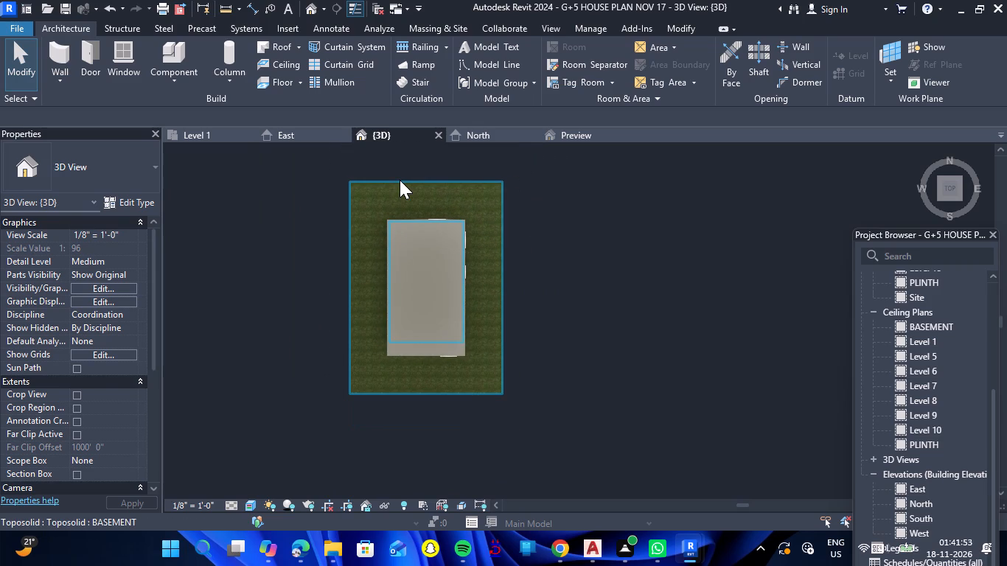
{"action": "scroll", "coordinate": [400, 180], "scroll_direction": "down", "scroll_amount": 1}
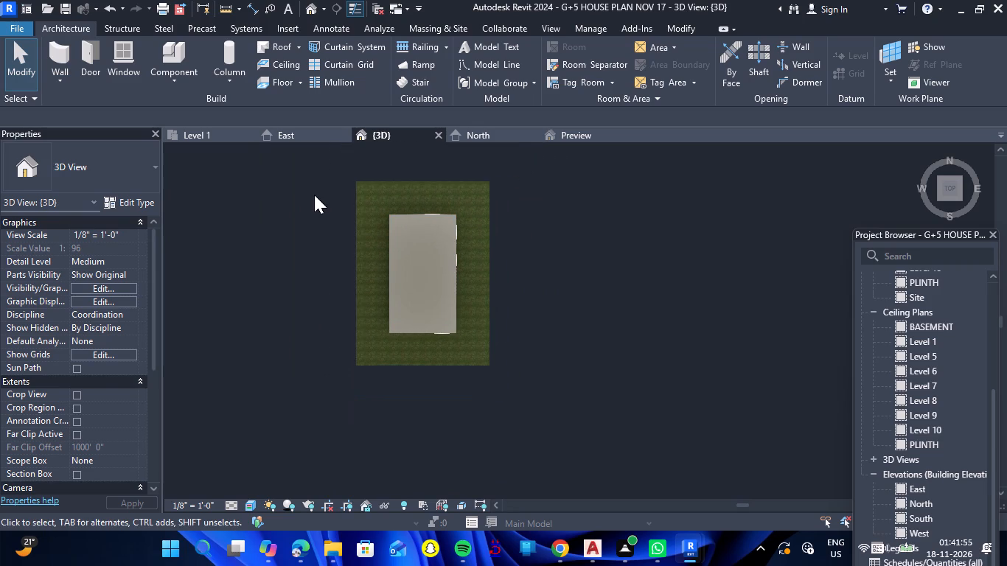
{"action": "scroll", "coordinate": [313, 188], "scroll_direction": "down", "scroll_amount": 1}
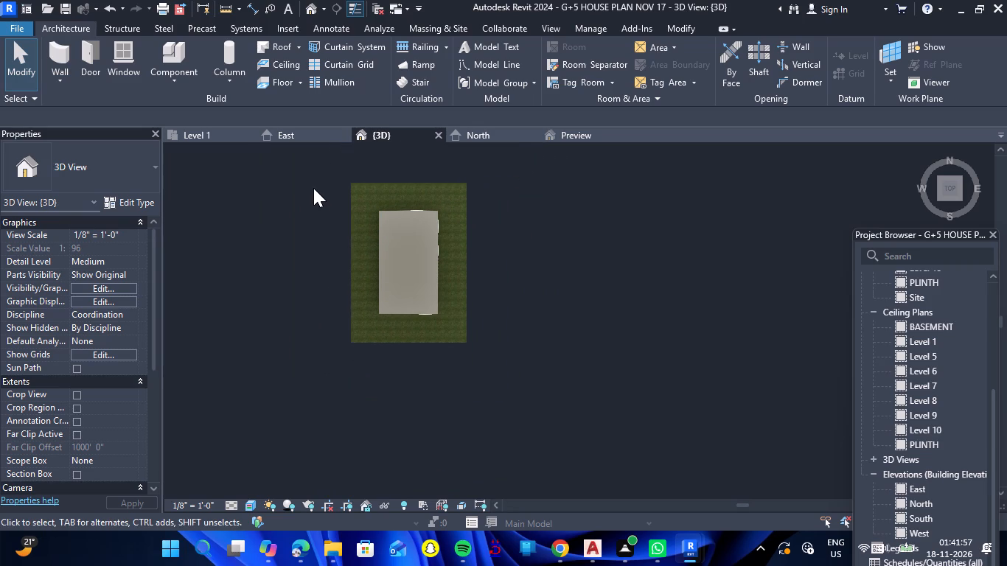
{"action": "scroll", "coordinate": [381, 329], "scroll_direction": "up", "scroll_amount": 6}
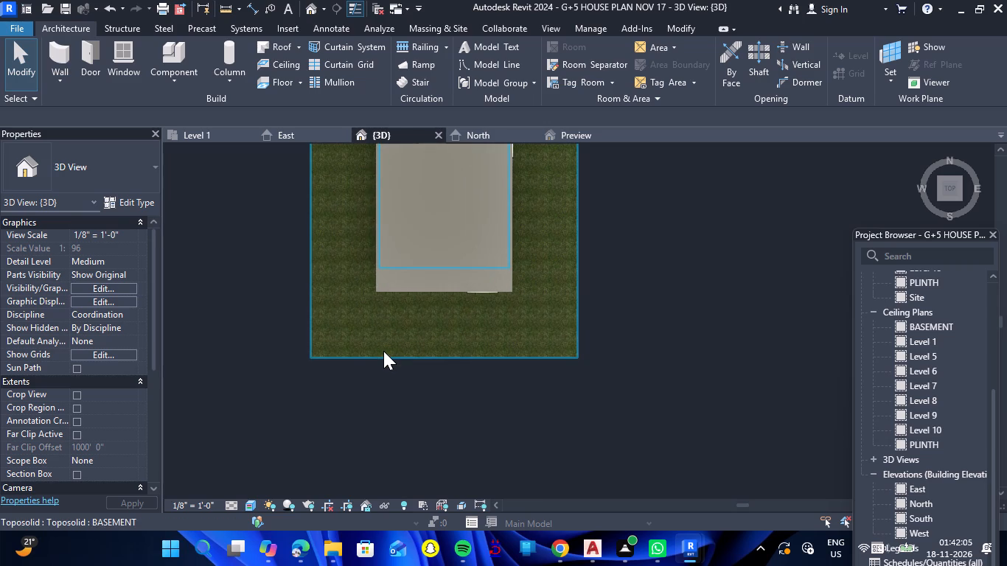
{"action": "scroll", "coordinate": [385, 352], "scroll_direction": "up", "scroll_amount": 1}
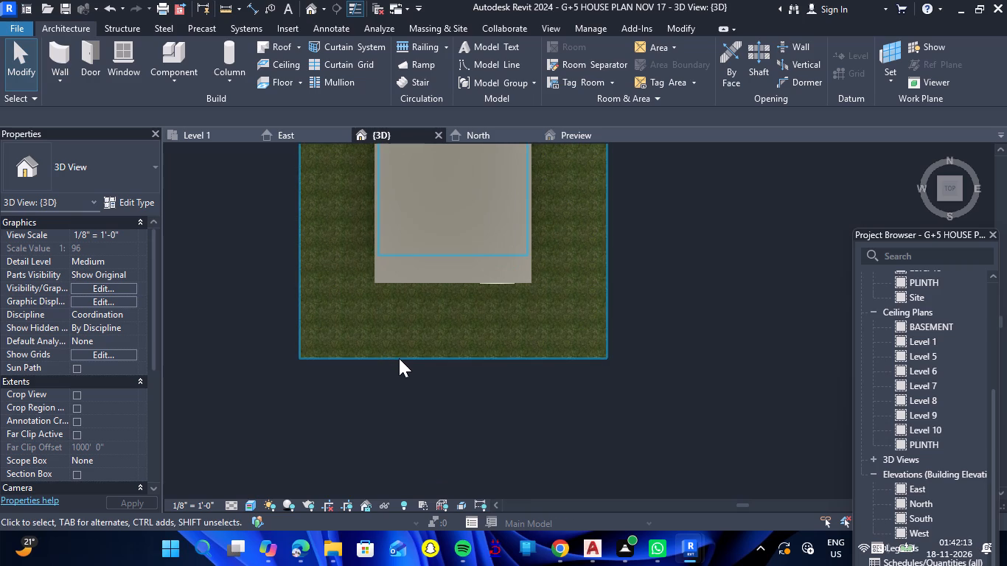
{"action": "scroll", "coordinate": [399, 358], "scroll_direction": "up", "scroll_amount": 2}
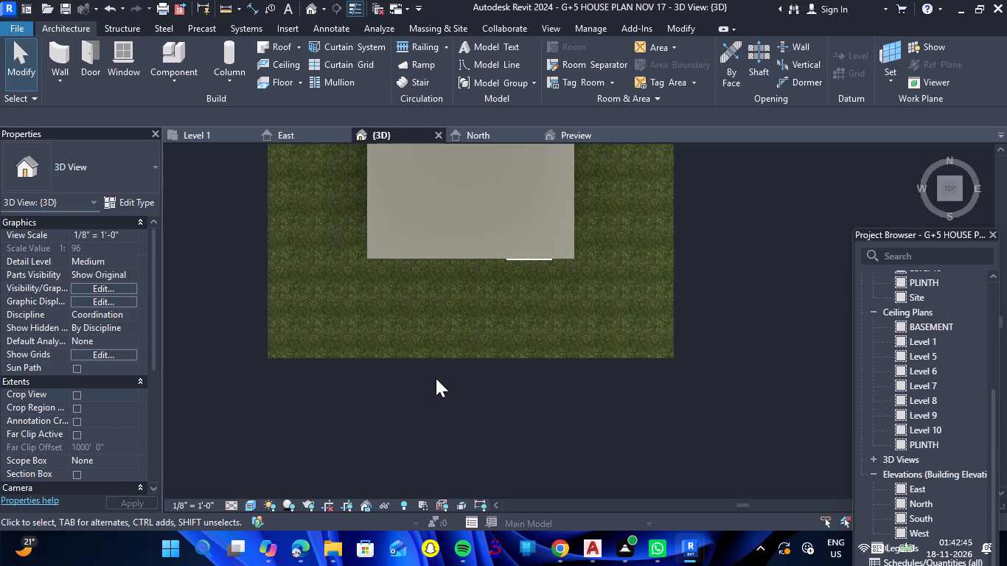
{"action": "scroll", "coordinate": [435, 381], "scroll_direction": "up", "scroll_amount": 1}
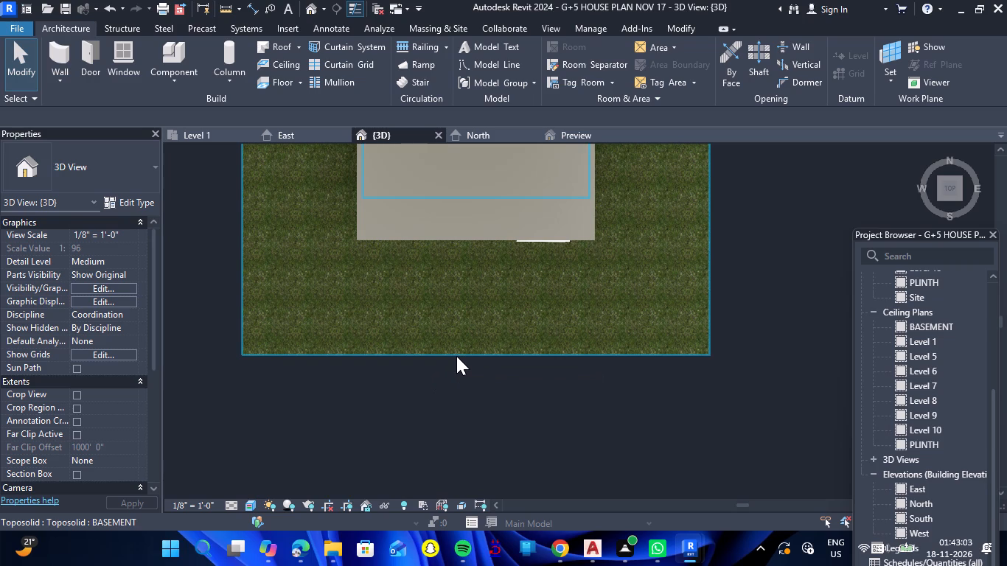
{"action": "scroll", "coordinate": [456, 356], "scroll_direction": "down", "scroll_amount": 2}
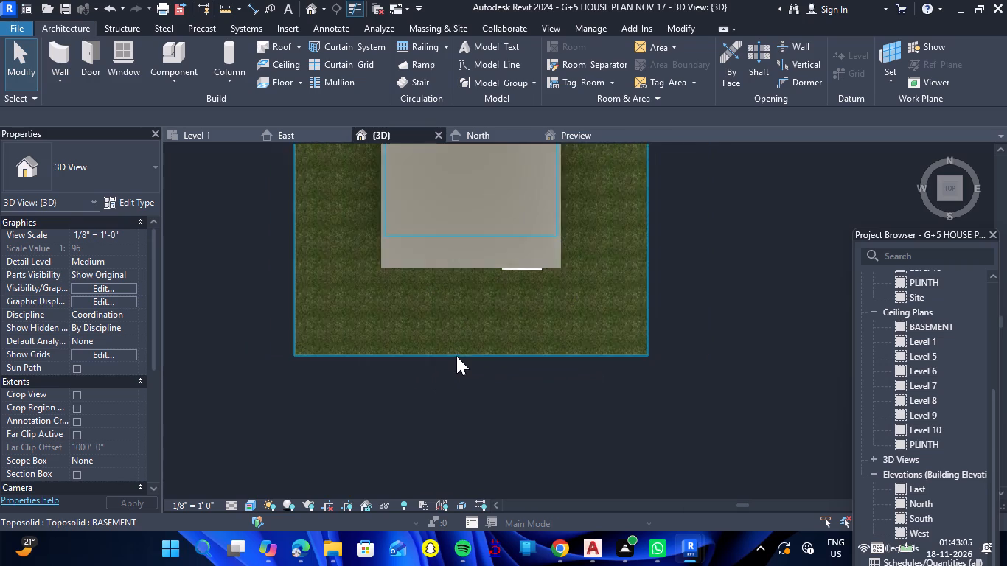
{"action": "scroll", "coordinate": [456, 356], "scroll_direction": "down", "scroll_amount": 5}
{"action": "scroll", "coordinate": [508, 394], "scroll_direction": "up", "scroll_amount": 4}
{"action": "scroll", "coordinate": [508, 394], "scroll_direction": "down", "scroll_amount": 4}
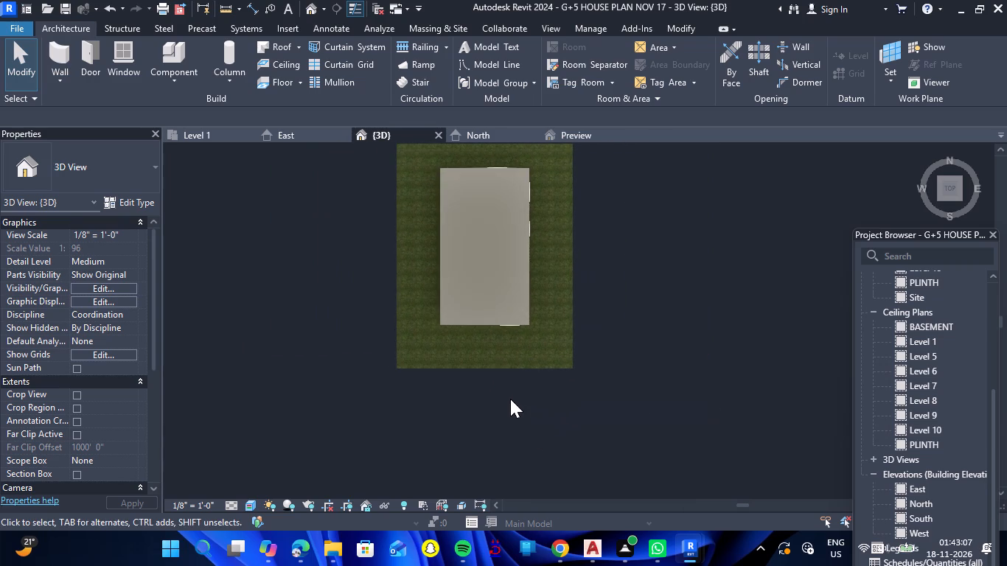
{"action": "scroll", "coordinate": [540, 392], "scroll_direction": "up", "scroll_amount": 3}
{"action": "scroll", "coordinate": [540, 392], "scroll_direction": "down", "scroll_amount": 4}
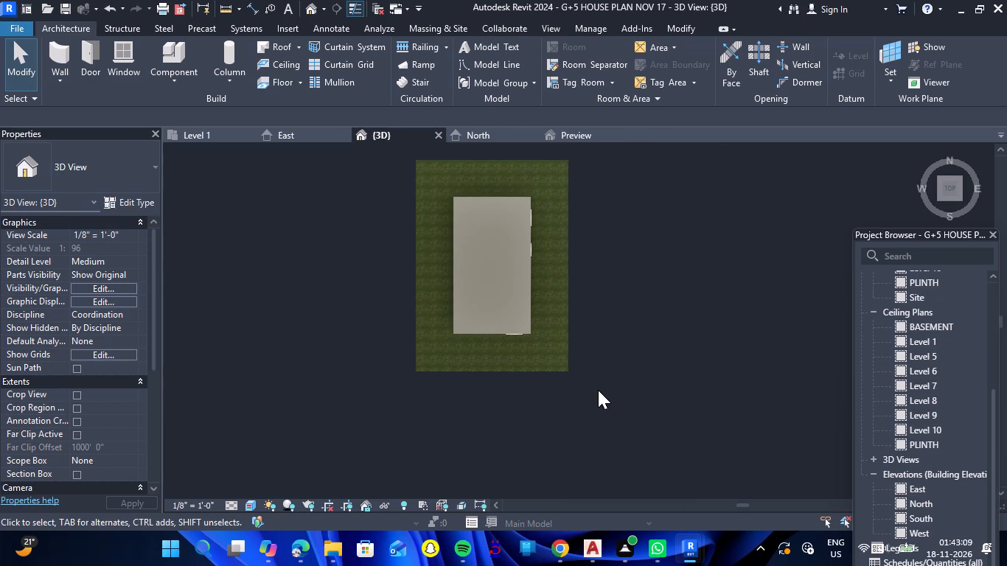
{"action": "scroll", "coordinate": [598, 390], "scroll_direction": "down", "scroll_amount": 2}
{"action": "scroll", "coordinate": [599, 285], "scroll_direction": "up", "scroll_amount": 4}
{"action": "scroll", "coordinate": [599, 285], "scroll_direction": "down", "scroll_amount": 2}
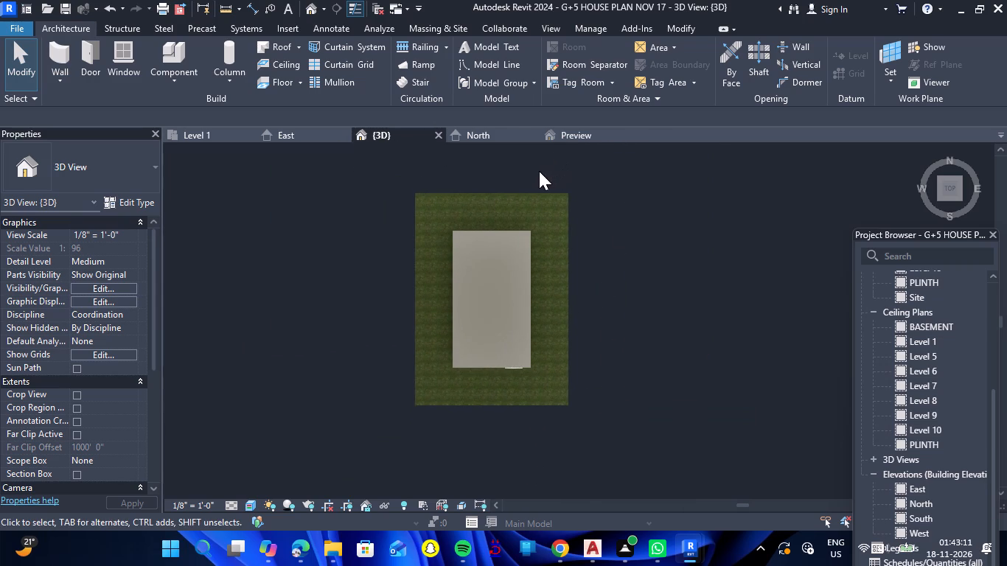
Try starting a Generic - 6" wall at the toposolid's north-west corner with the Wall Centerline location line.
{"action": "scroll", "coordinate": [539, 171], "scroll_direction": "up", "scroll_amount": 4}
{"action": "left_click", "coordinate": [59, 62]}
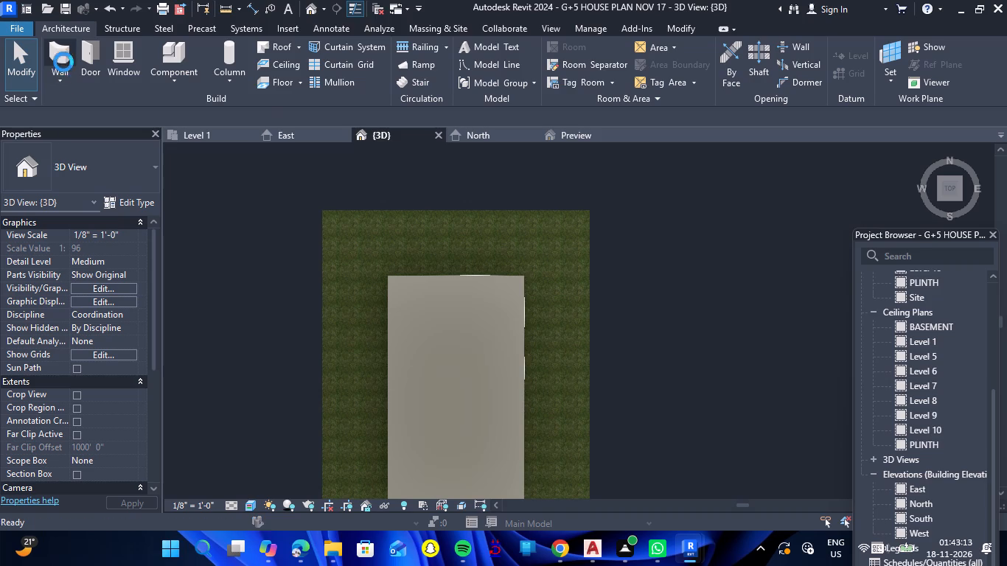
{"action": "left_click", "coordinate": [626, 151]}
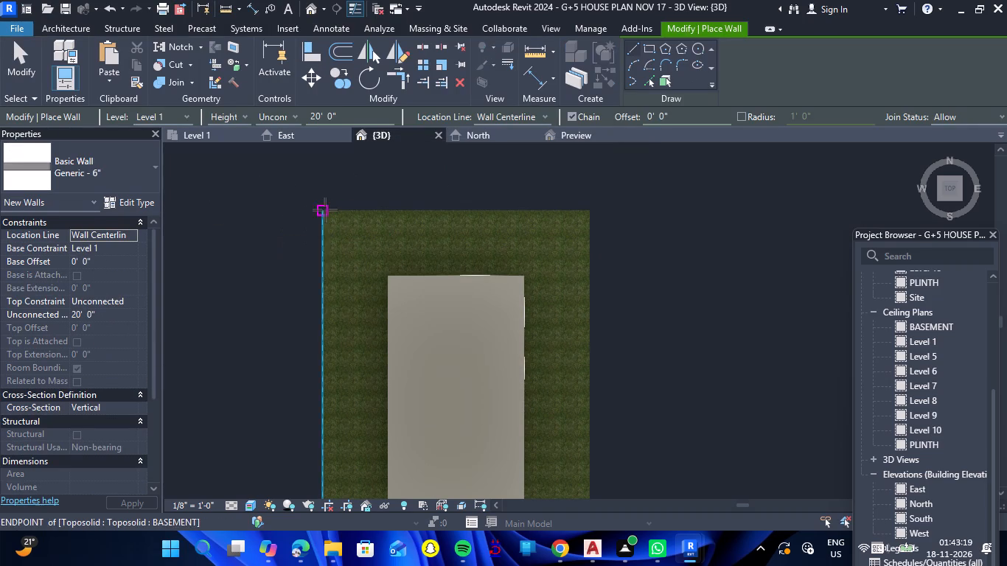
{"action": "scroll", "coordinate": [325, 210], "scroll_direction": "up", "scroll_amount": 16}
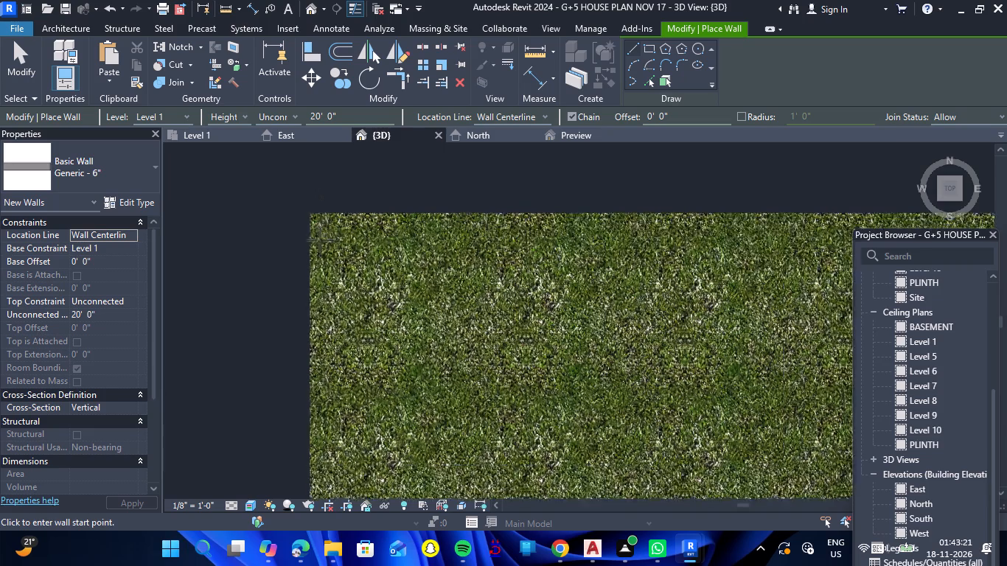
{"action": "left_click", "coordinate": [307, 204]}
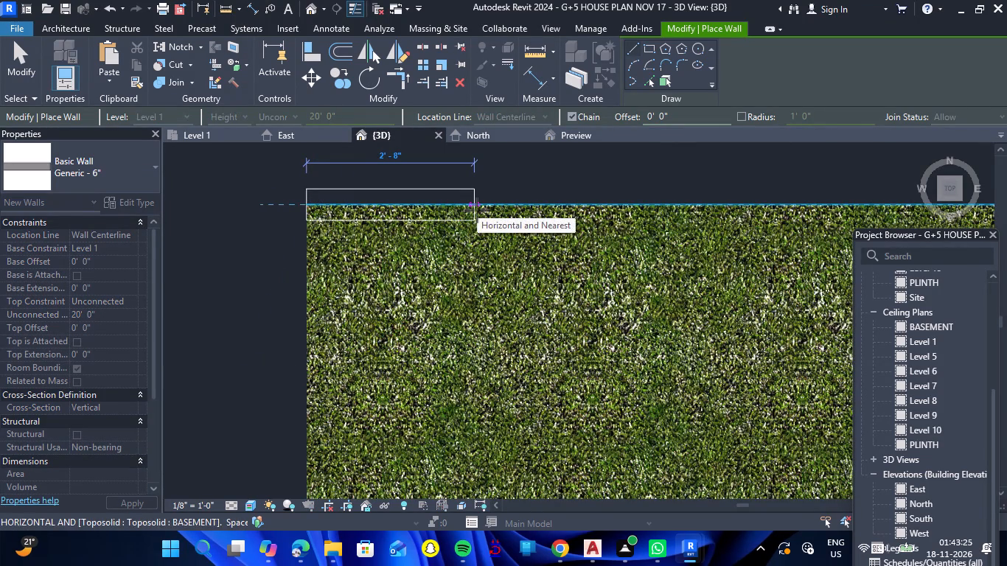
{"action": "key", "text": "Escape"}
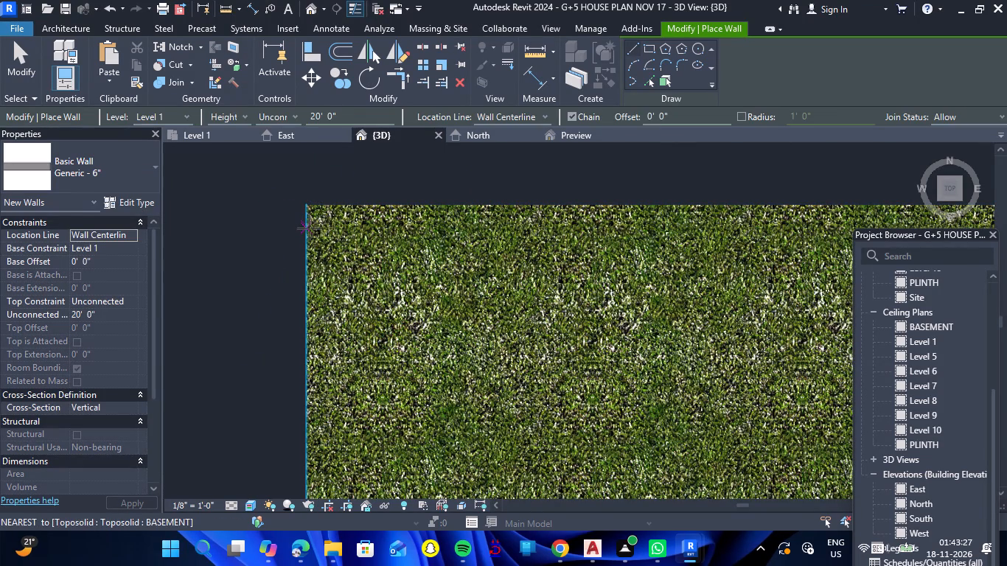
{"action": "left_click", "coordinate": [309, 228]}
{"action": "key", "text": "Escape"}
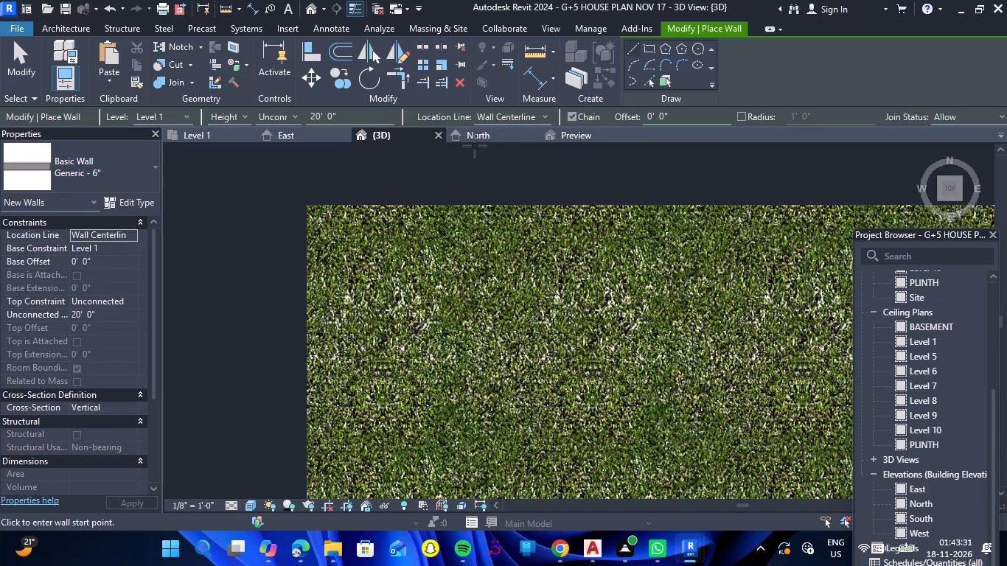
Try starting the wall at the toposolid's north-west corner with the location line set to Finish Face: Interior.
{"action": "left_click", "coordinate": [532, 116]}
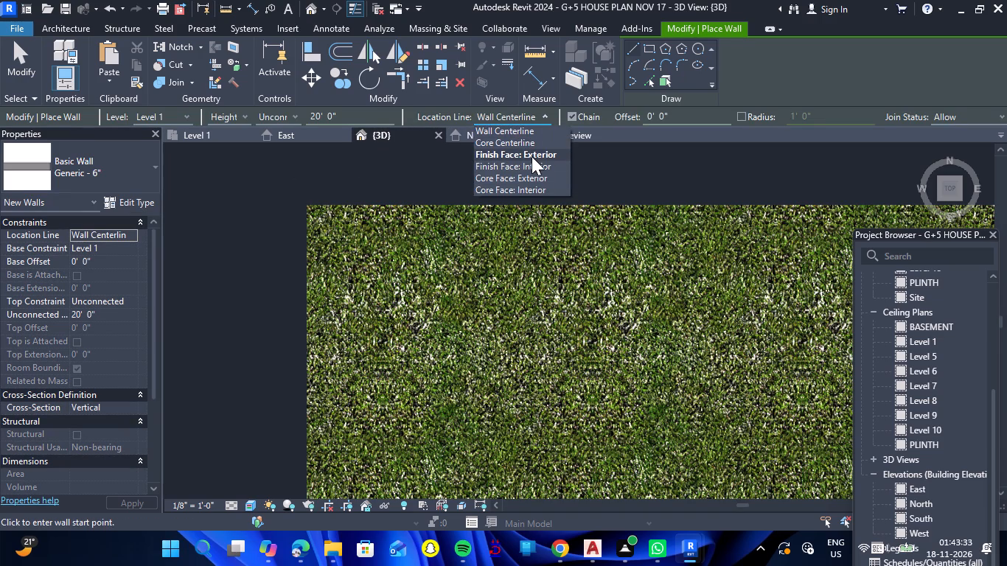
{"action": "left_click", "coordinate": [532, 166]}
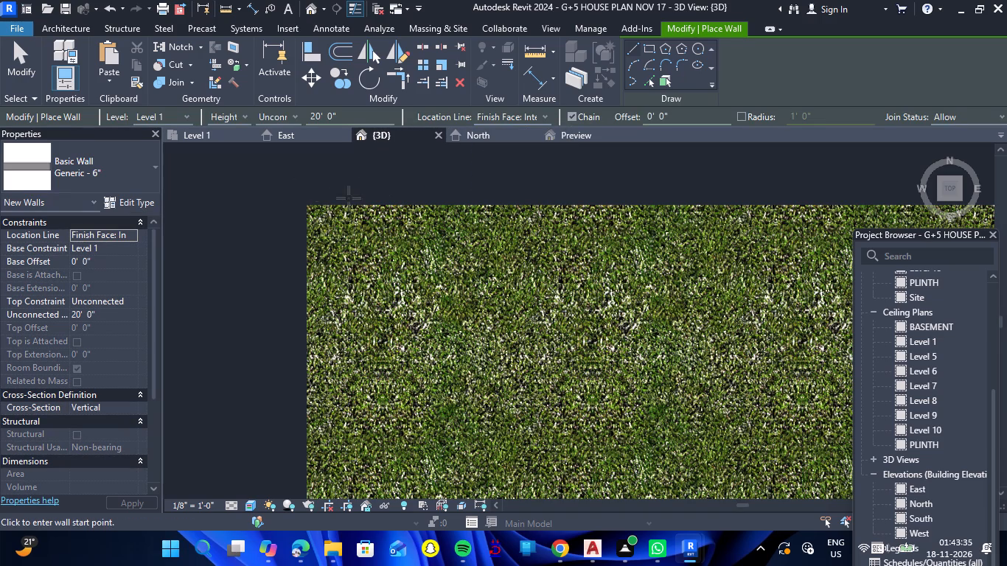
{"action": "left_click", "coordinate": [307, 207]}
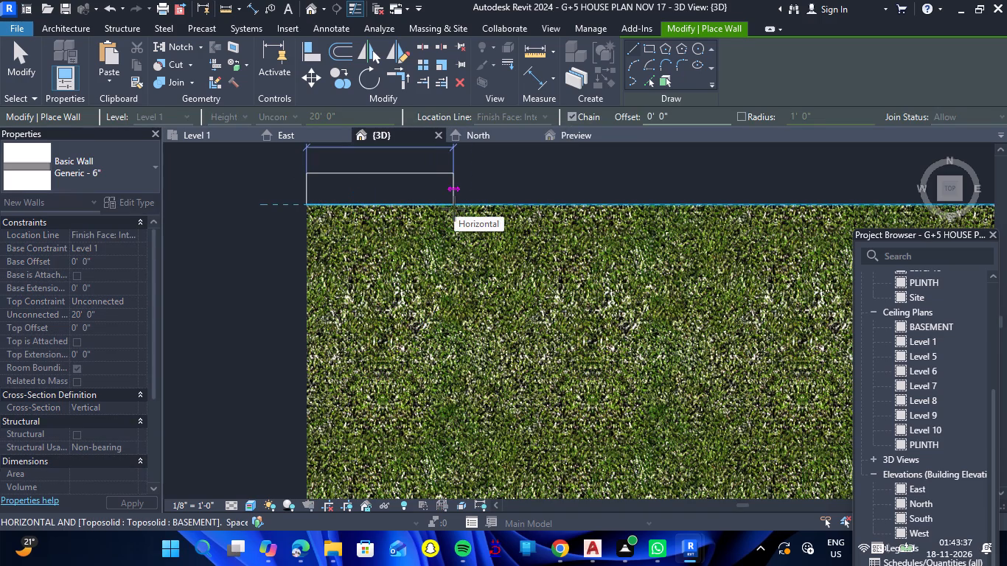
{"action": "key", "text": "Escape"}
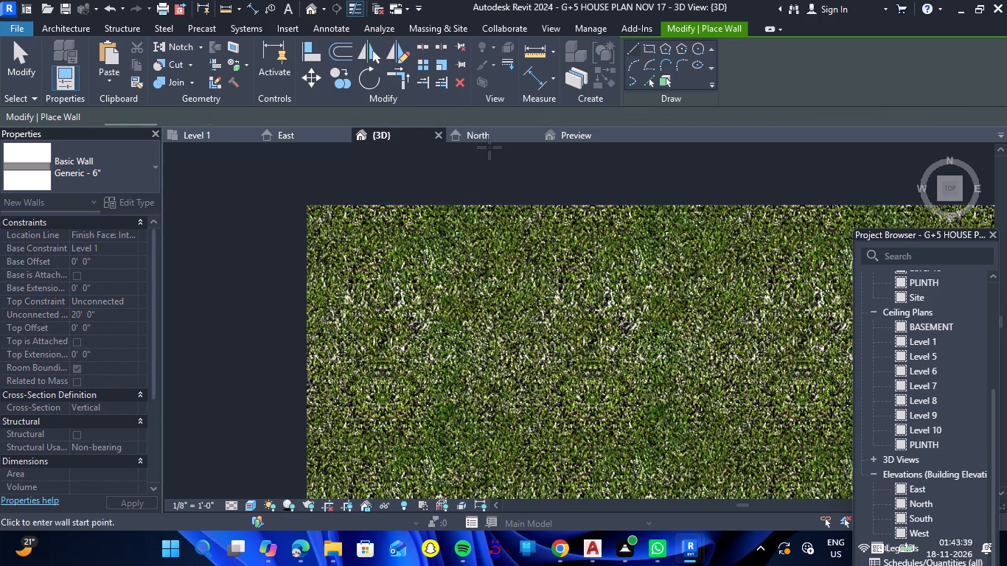
Set the location line to Finish Face: Exterior and draw a Generic - 6" wall about 39'-6" long along the toposolid's north edge.
{"action": "left_click", "coordinate": [543, 114]}
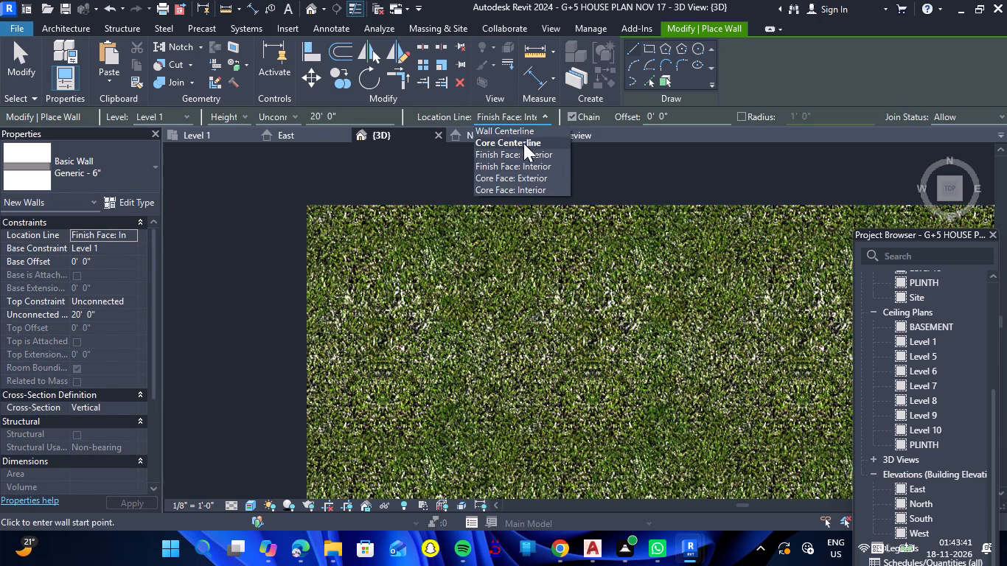
{"action": "left_click", "coordinate": [523, 150]}
{"action": "left_click", "coordinate": [308, 203]}
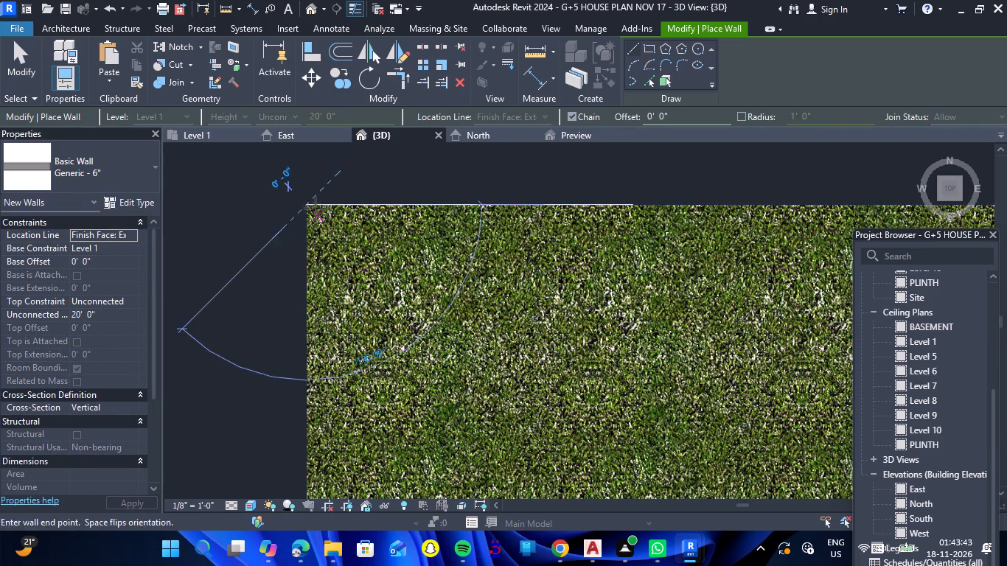
{"action": "scroll", "coordinate": [433, 209], "scroll_direction": "down", "scroll_amount": 11}
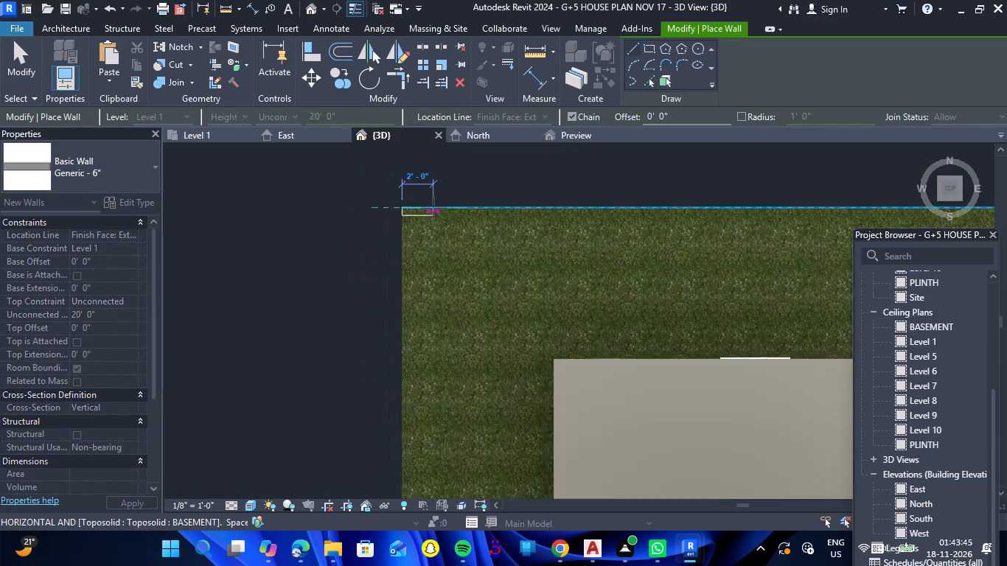
{"action": "scroll", "coordinate": [433, 209], "scroll_direction": "down", "scroll_amount": 3}
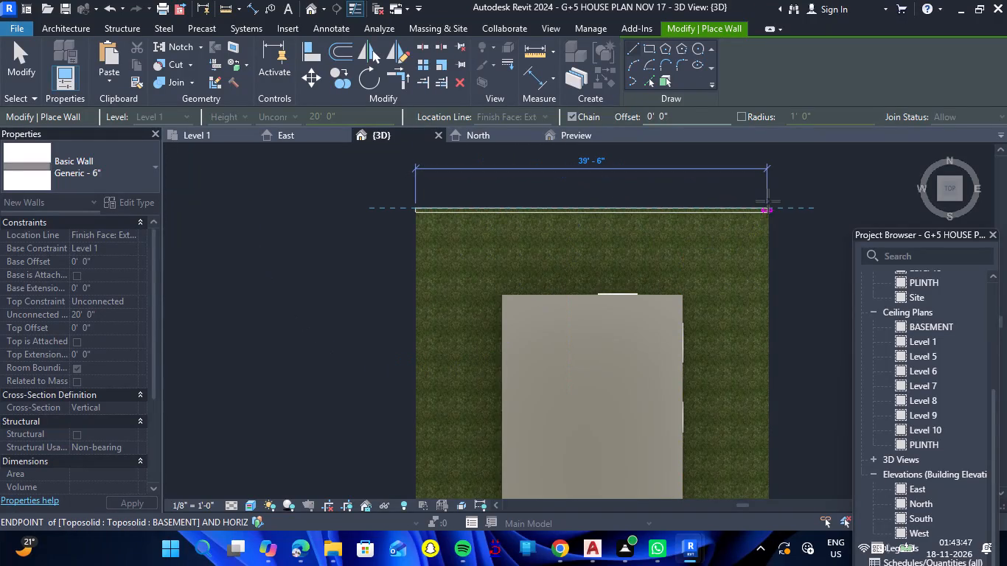
{"action": "scroll", "coordinate": [770, 206], "scroll_direction": "up", "scroll_amount": 10}
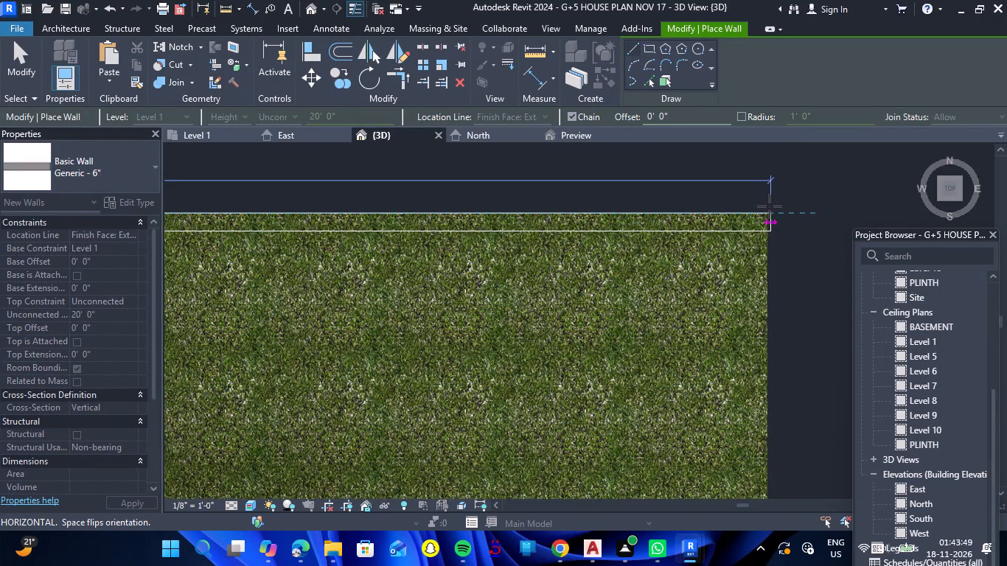
{"action": "scroll", "coordinate": [770, 206], "scroll_direction": "up", "scroll_amount": 10}
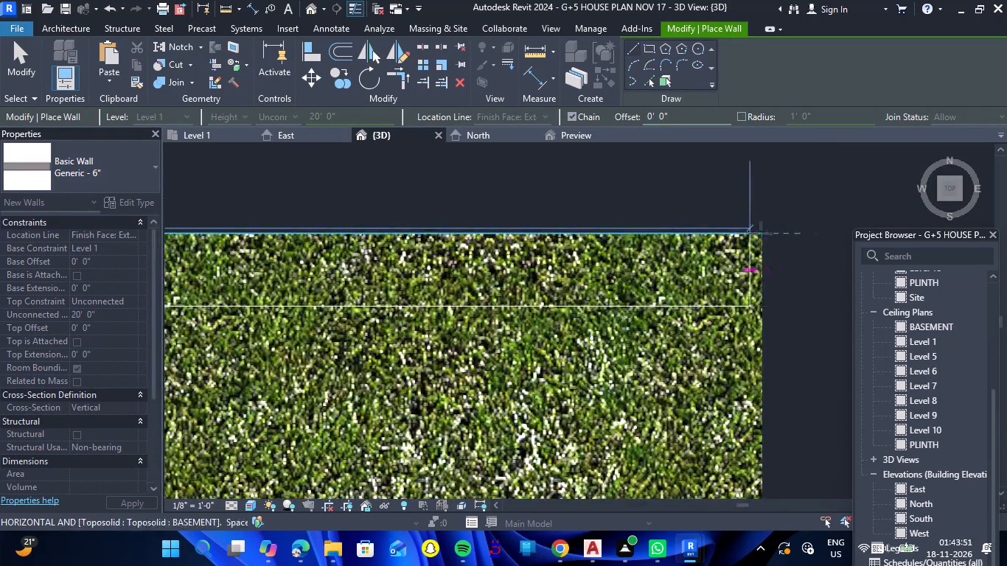
{"action": "left_click", "coordinate": [762, 234]}
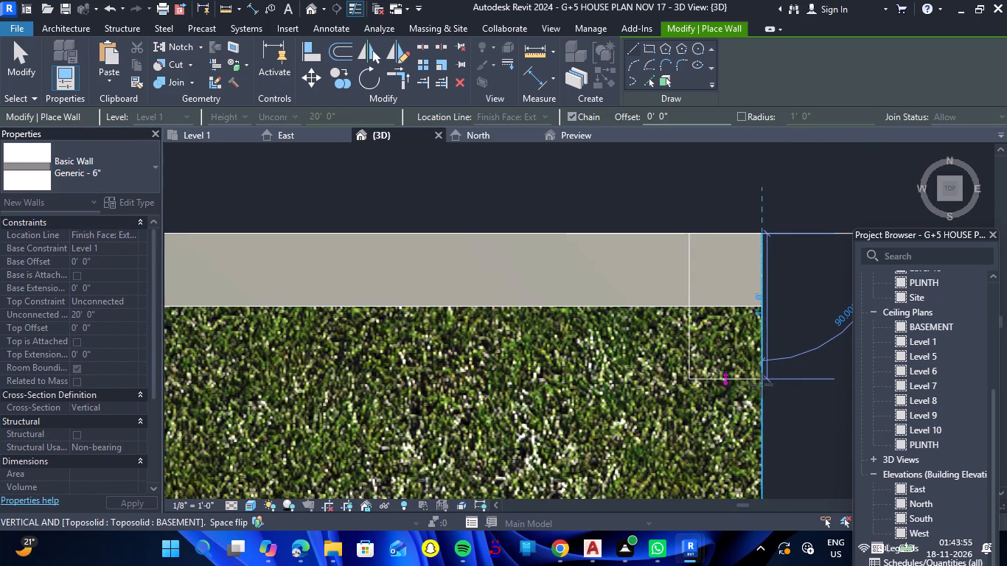
Continue the wall chain along the toposolid's east edge from the north-east corner to the south-east corner.
{"action": "scroll", "coordinate": [761, 385], "scroll_direction": "down", "scroll_amount": 20}
{"action": "scroll", "coordinate": [745, 347], "scroll_direction": "down", "scroll_amount": 6}
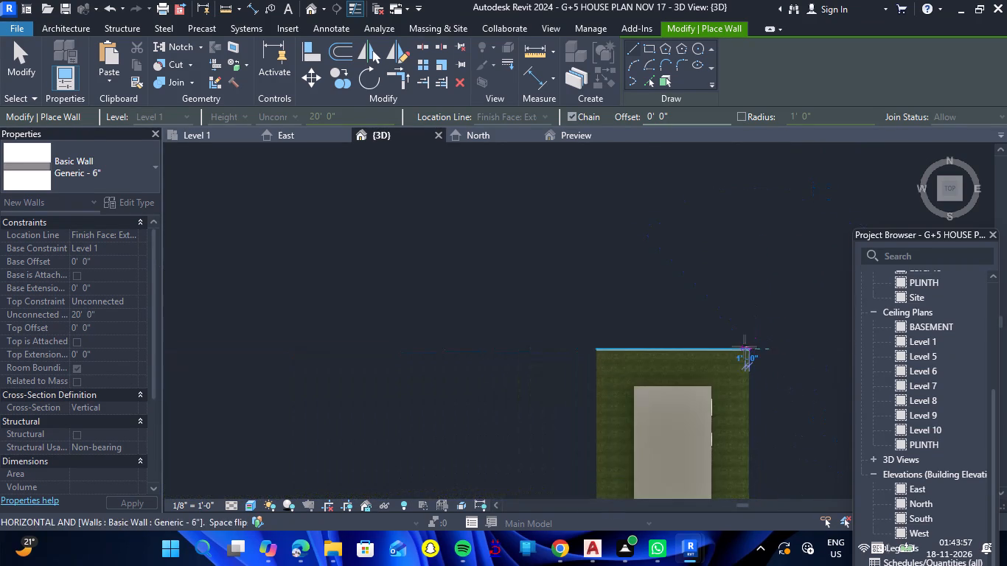
{"action": "scroll", "coordinate": [745, 346], "scroll_direction": "down", "scroll_amount": 10}
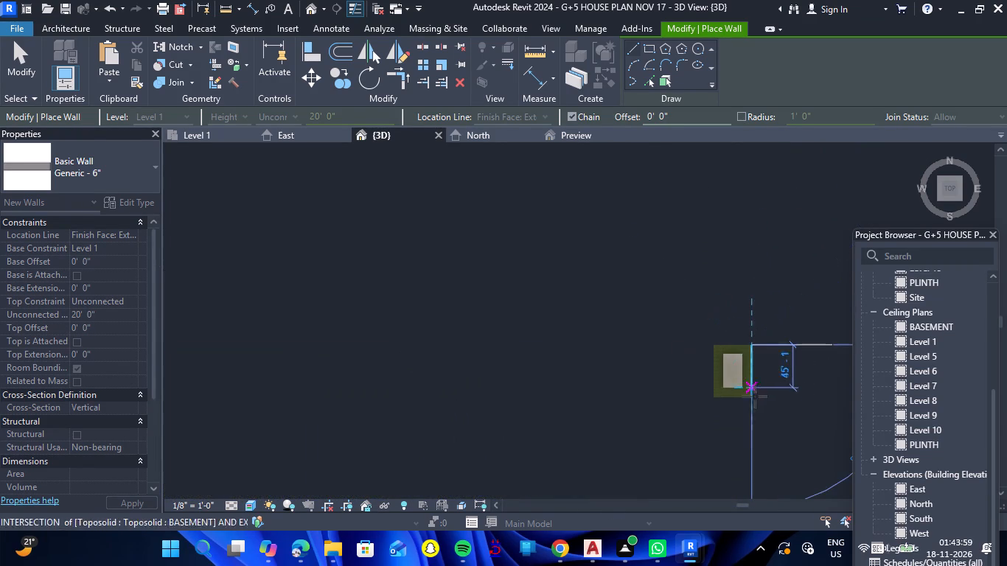
{"action": "scroll", "coordinate": [756, 405], "scroll_direction": "up", "scroll_amount": 12}
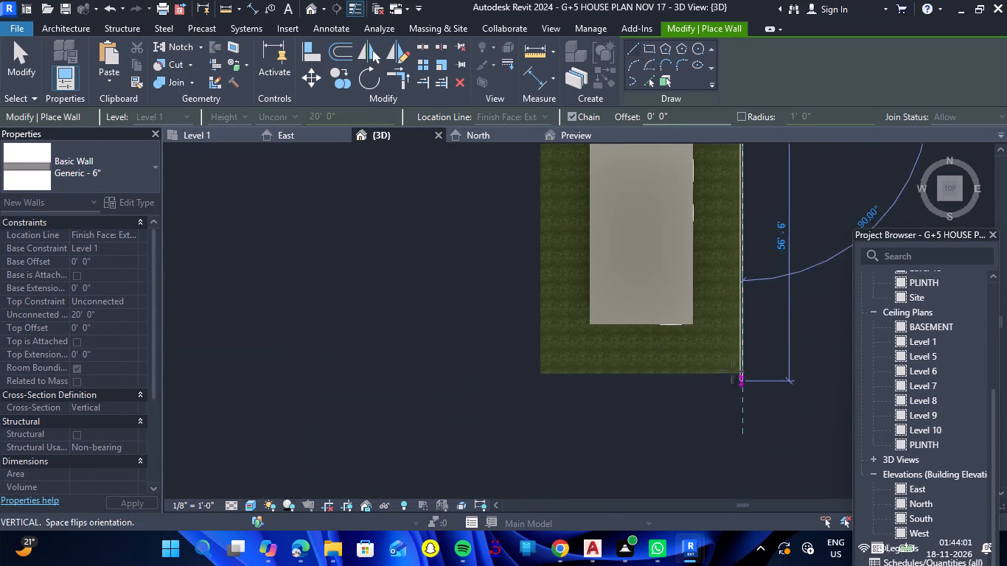
{"action": "scroll", "coordinate": [734, 372], "scroll_direction": "up", "scroll_amount": 12}
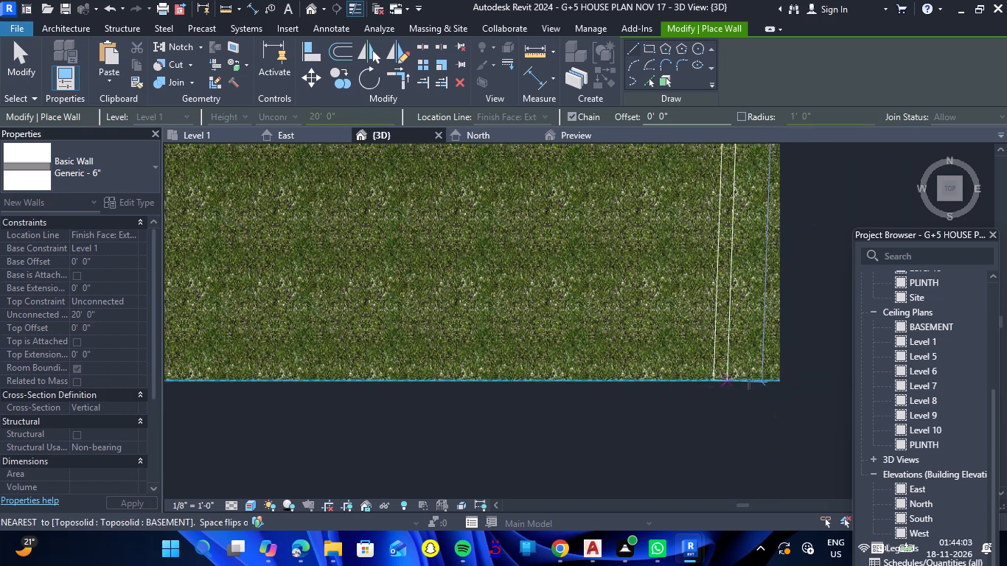
{"action": "scroll", "coordinate": [773, 377], "scroll_direction": "up", "scroll_amount": 6}
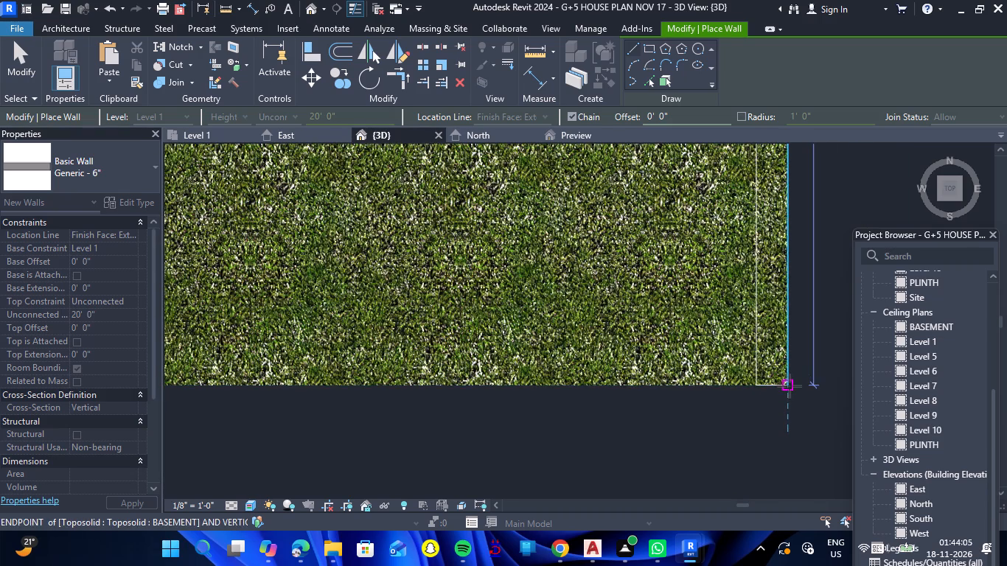
{"action": "left_click", "coordinate": [790, 385]}
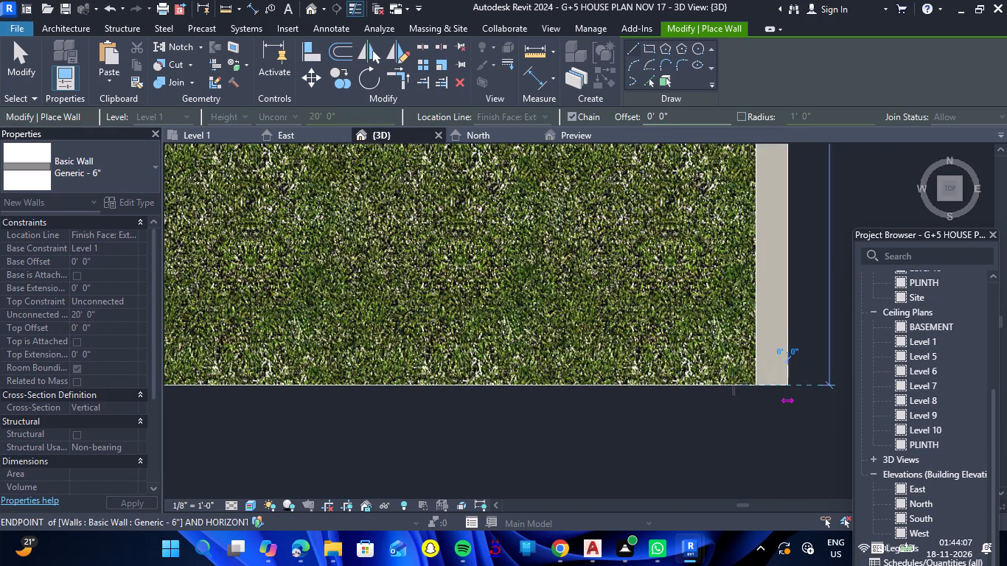
Continue the wall chain along the toposolid's south edge from the south-east corner to the south-west corner.
{"action": "scroll", "coordinate": [573, 387], "scroll_direction": "down", "scroll_amount": 12}
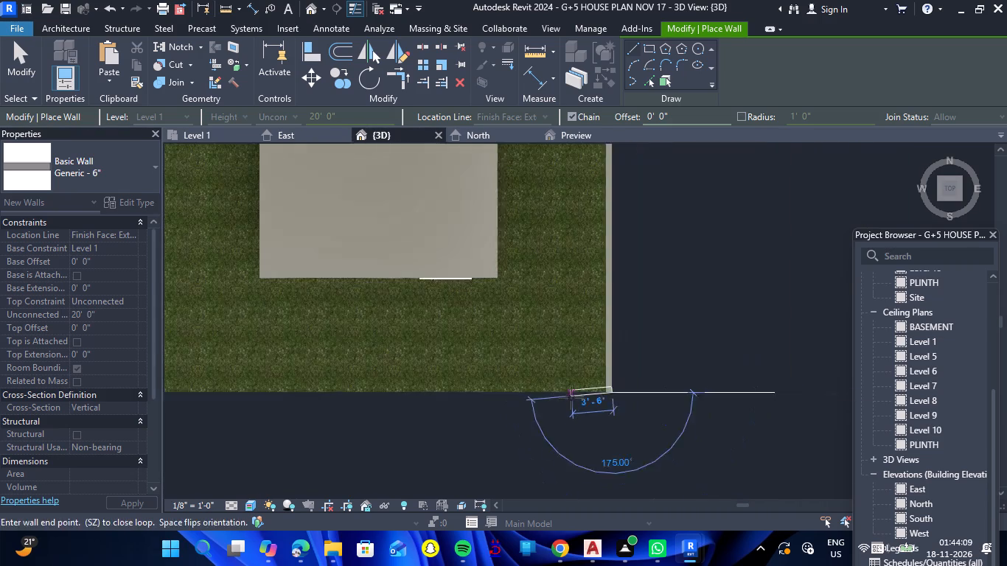
{"action": "scroll", "coordinate": [560, 397], "scroll_direction": "down", "scroll_amount": 5}
{"action": "scroll", "coordinate": [347, 396], "scroll_direction": "up", "scroll_amount": 6}
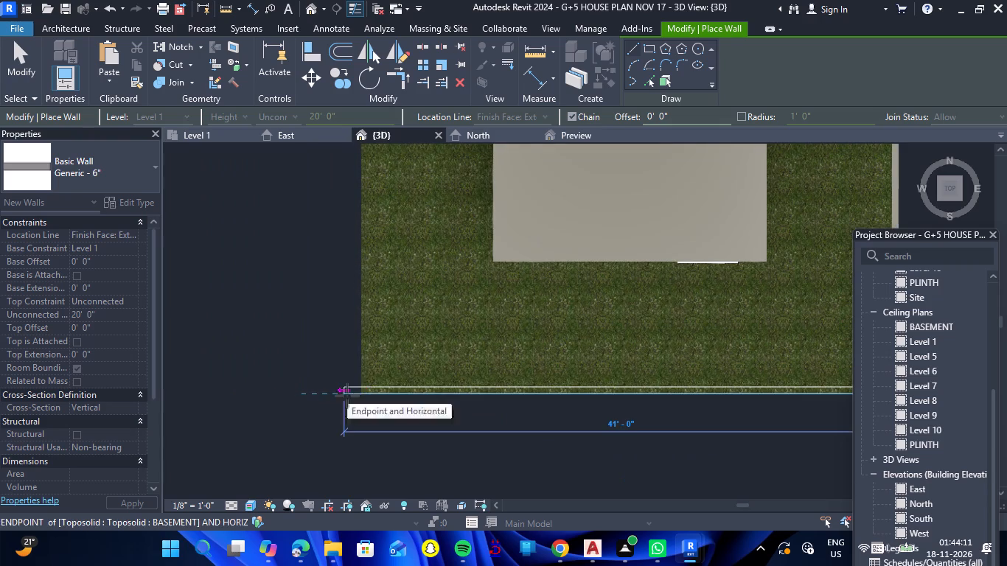
{"action": "scroll", "coordinate": [367, 388], "scroll_direction": "up", "scroll_amount": 15}
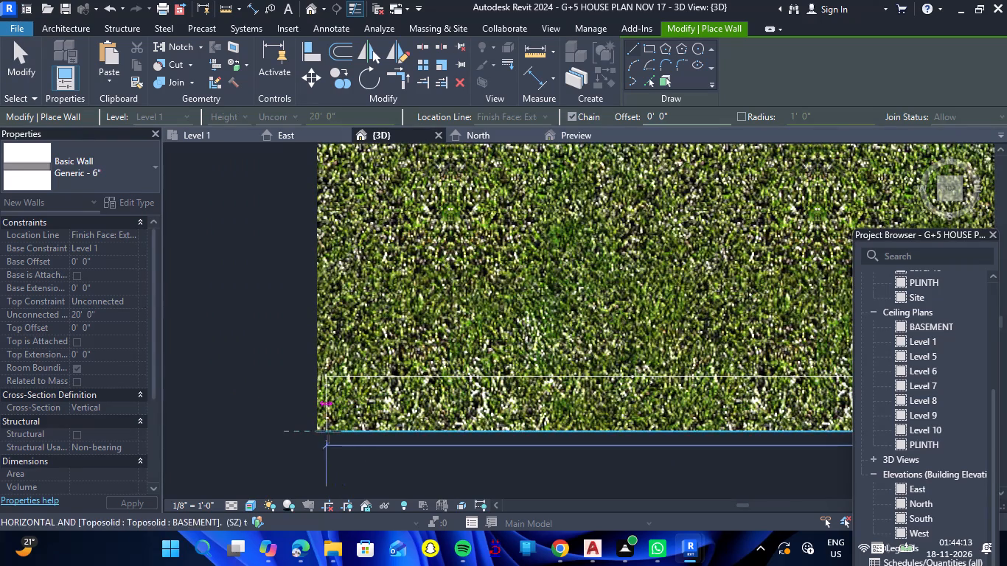
{"action": "left_click", "coordinate": [317, 433]}
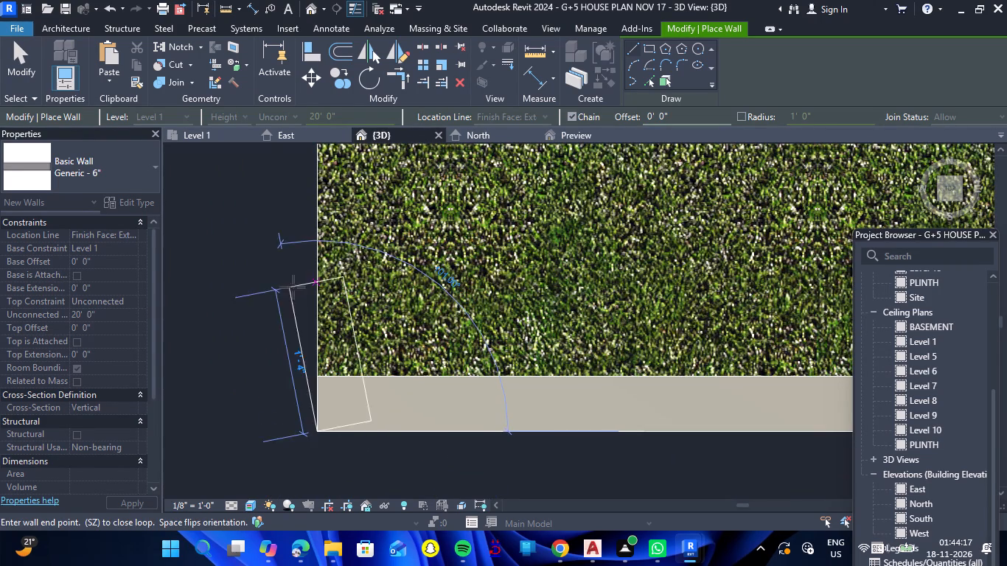
Close the boundary wall loop with a wall about 55' long on the toposolid's west edge, ending at the north-west starting corner.
{"action": "scroll", "coordinate": [317, 292], "scroll_direction": "down", "scroll_amount": 13}
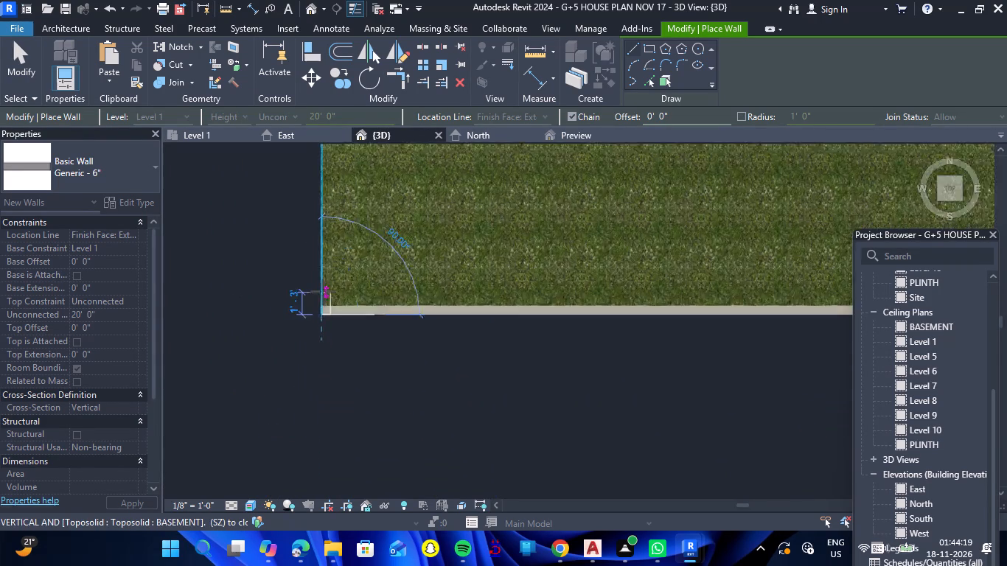
{"action": "scroll", "coordinate": [323, 292], "scroll_direction": "down", "scroll_amount": 16}
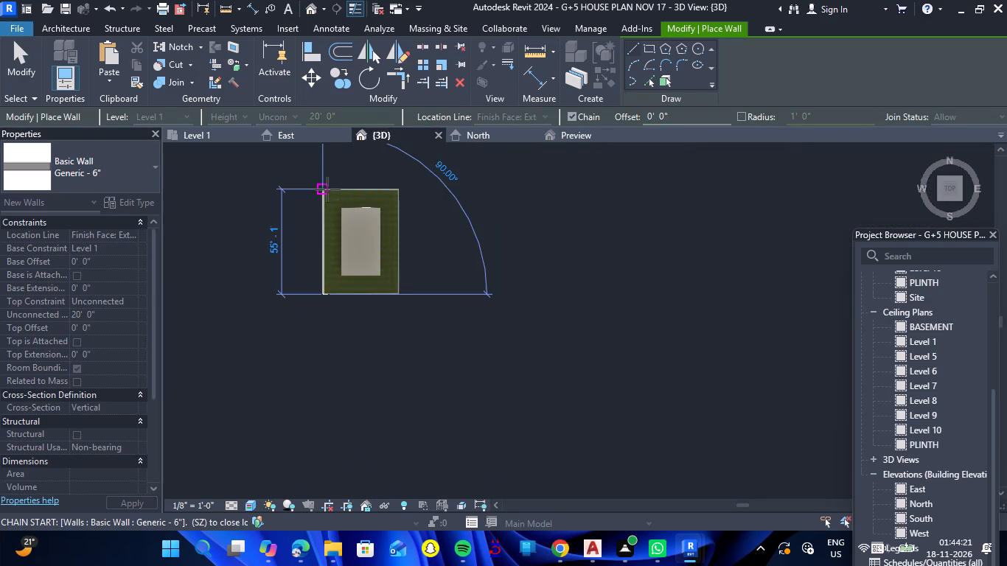
{"action": "scroll", "coordinate": [327, 186], "scroll_direction": "up", "scroll_amount": 17}
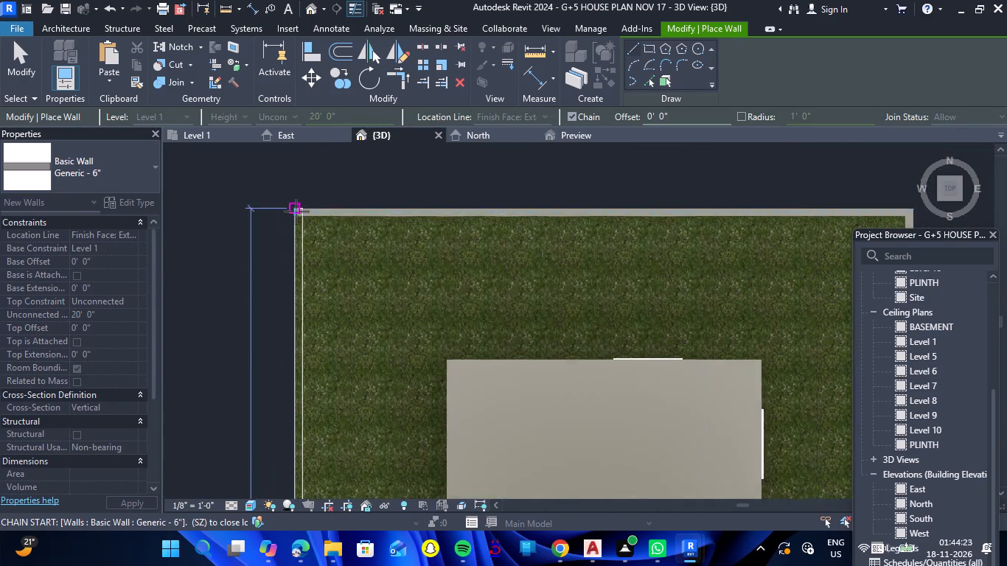
{"action": "scroll", "coordinate": [296, 212], "scroll_direction": "up", "scroll_amount": 8}
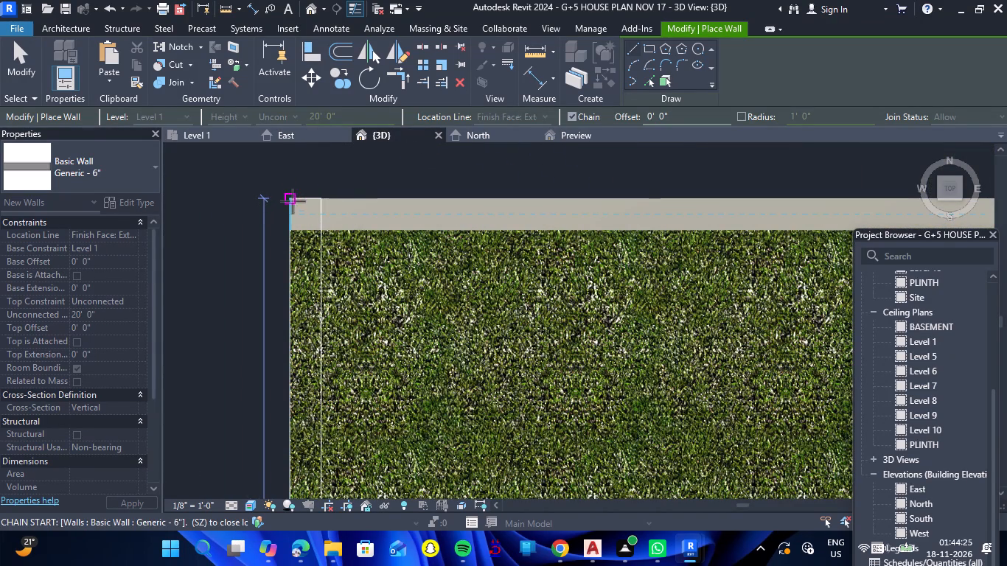
{"action": "left_click", "coordinate": [293, 198]}
Examine the boundary walls around the toposolid from above, including the south-west corner and the south side.
{"action": "scroll", "coordinate": [372, 291], "scroll_direction": "down", "scroll_amount": 7}
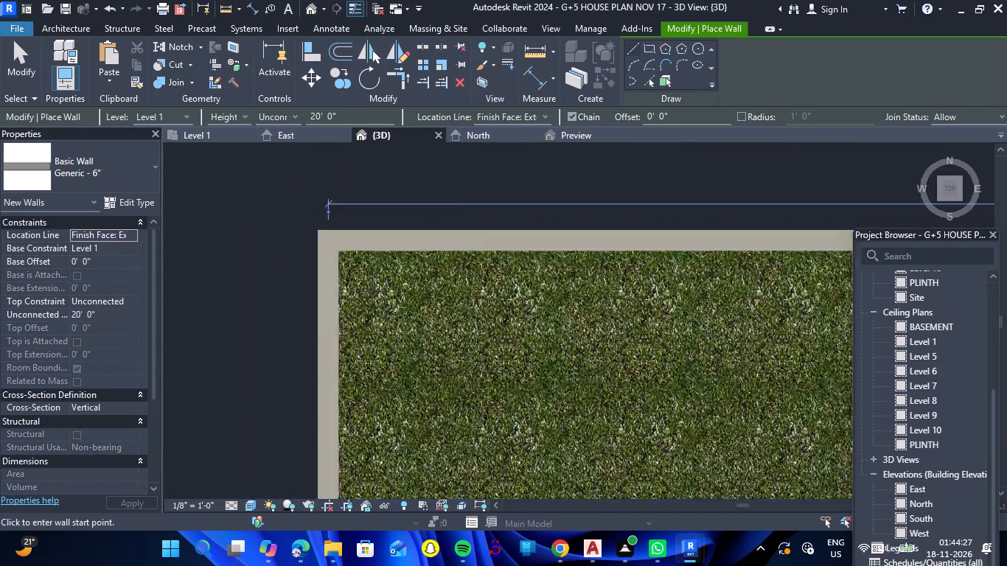
{"action": "scroll", "coordinate": [372, 291], "scroll_direction": "down", "scroll_amount": 18}
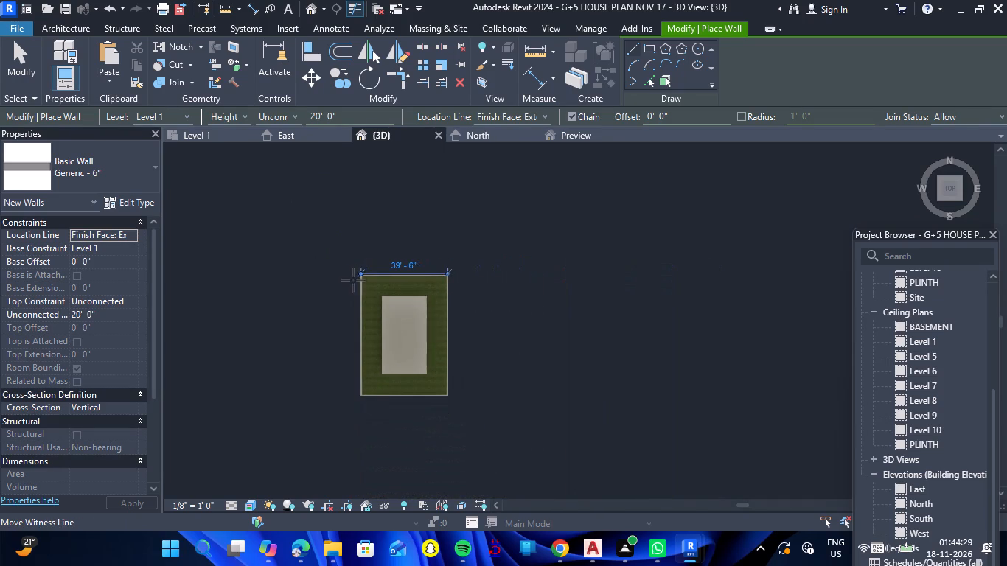
{"action": "scroll", "coordinate": [349, 376], "scroll_direction": "up", "scroll_amount": 7}
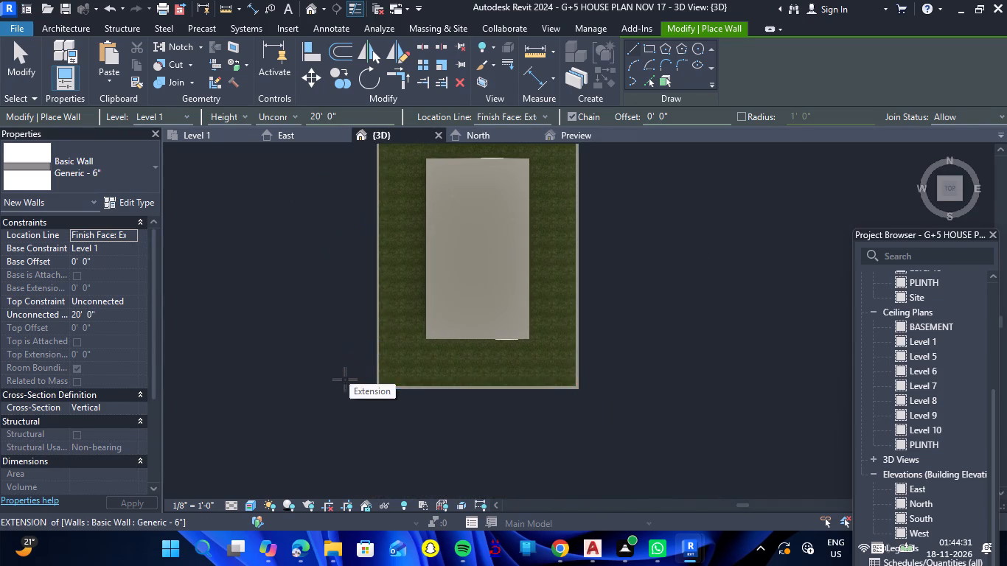
{"action": "scroll", "coordinate": [369, 394], "scroll_direction": "up", "scroll_amount": 7}
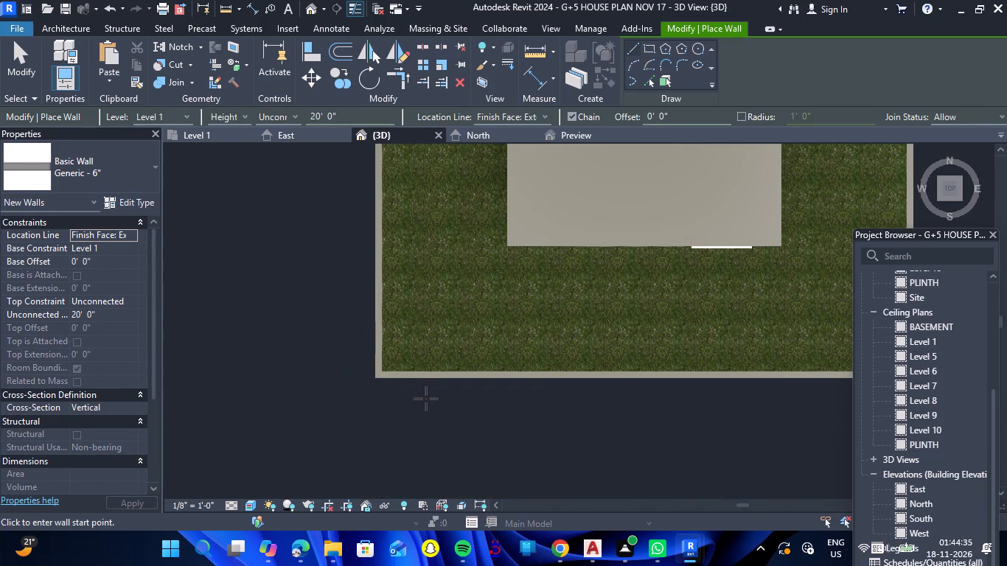
Set the unconnected height of all four boundary walls around the toposolid to 4'.
{"action": "scroll", "coordinate": [426, 399], "scroll_direction": "down", "scroll_amount": 2}
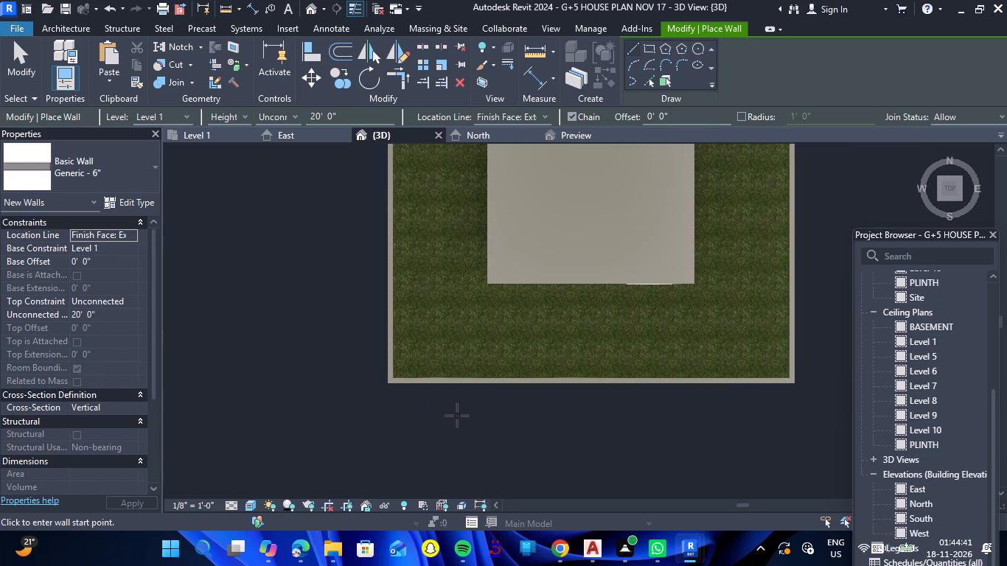
{"action": "scroll", "coordinate": [478, 404], "scroll_direction": "down", "scroll_amount": 7}
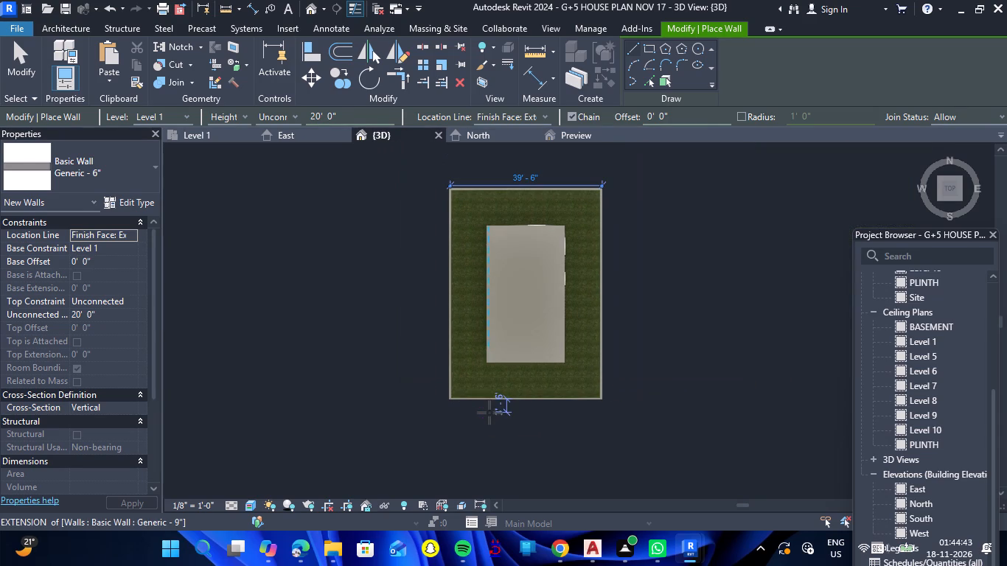
{"action": "scroll", "coordinate": [510, 212], "scroll_direction": "up", "scroll_amount": 4}
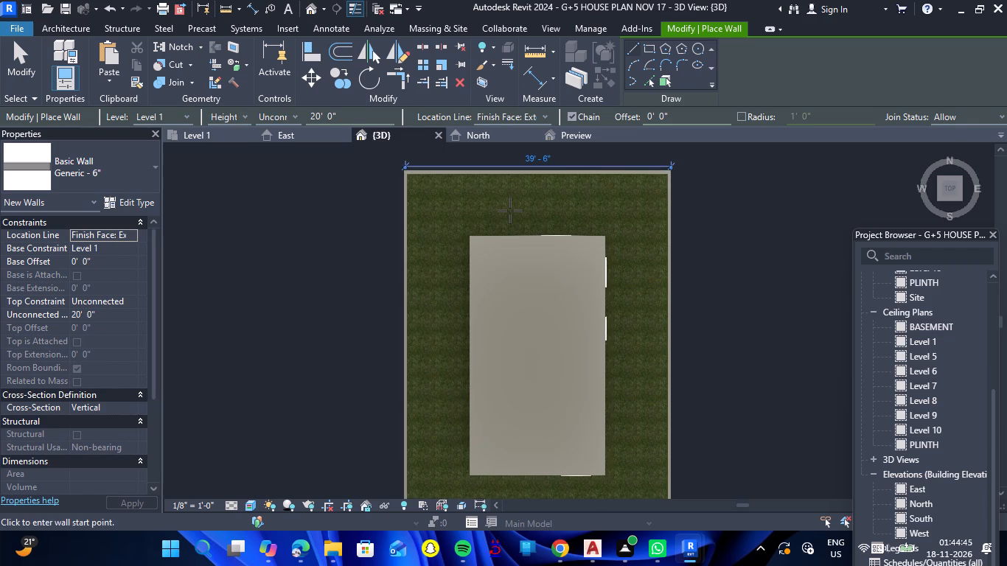
{"action": "scroll", "coordinate": [510, 211], "scroll_direction": "down", "scroll_amount": 4}
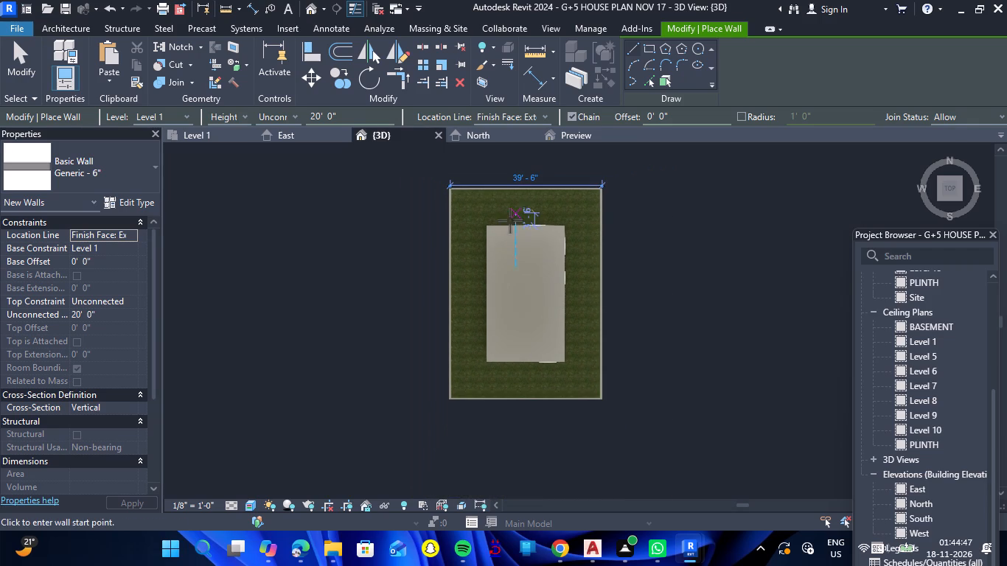
{"action": "key", "text": "Escape"}
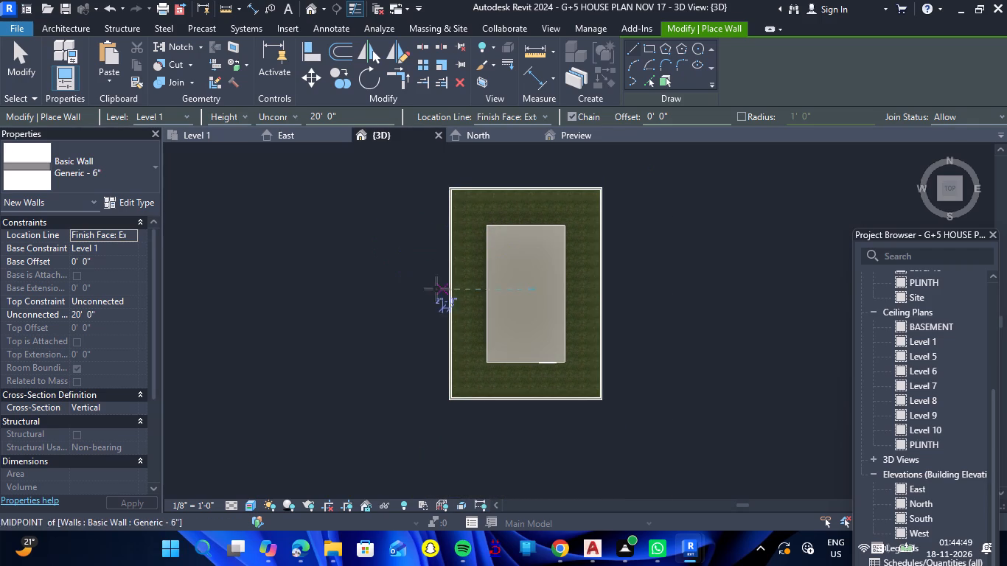
{"action": "key", "text": "Escape"}
{"action": "left_click", "coordinate": [449, 300]}
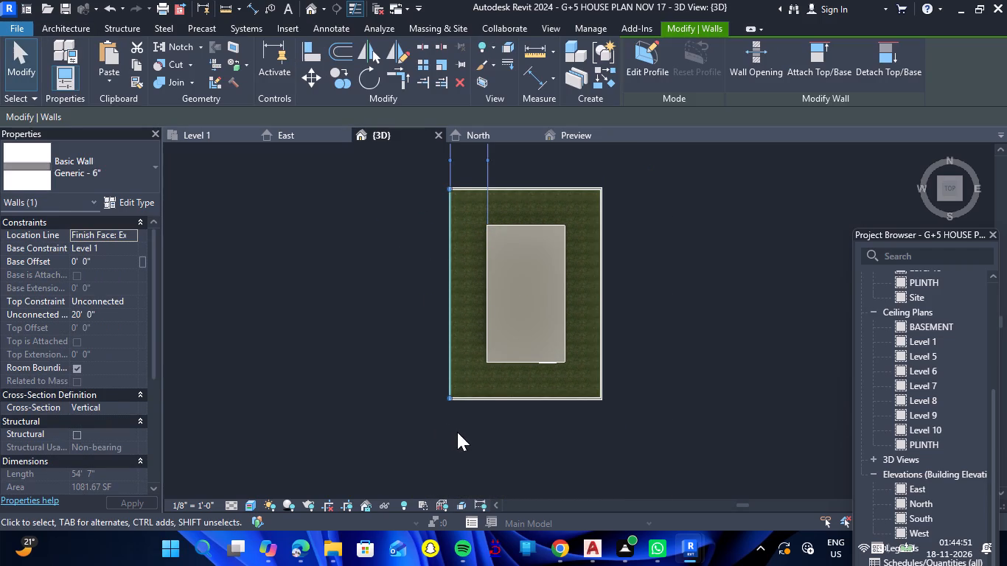
{"action": "left_click", "coordinate": [492, 402], "text": "ctrl"}
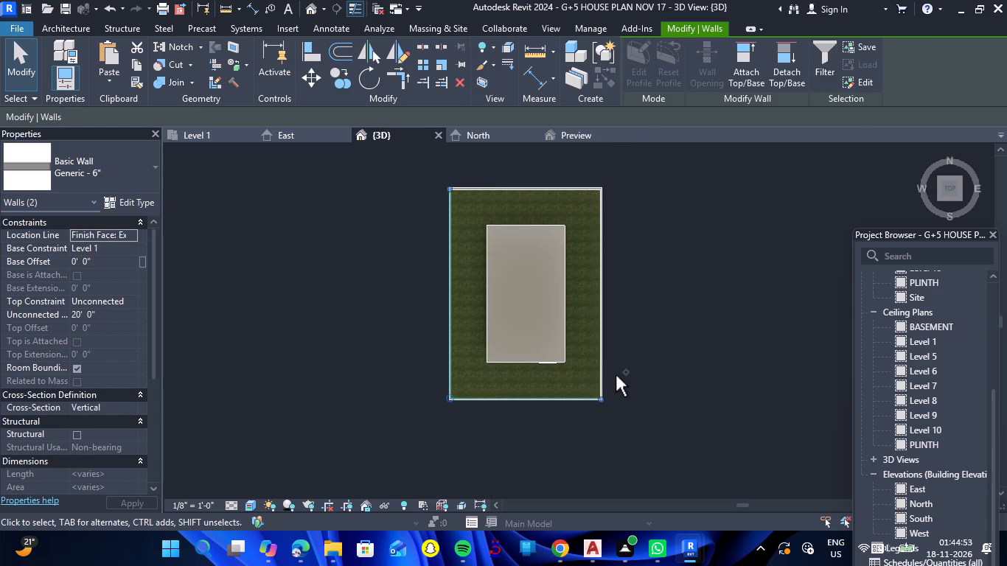
{"action": "left_click", "coordinate": [608, 371], "text": "ctrl"}
{"action": "left_click", "coordinate": [565, 186], "text": "ctrl"}
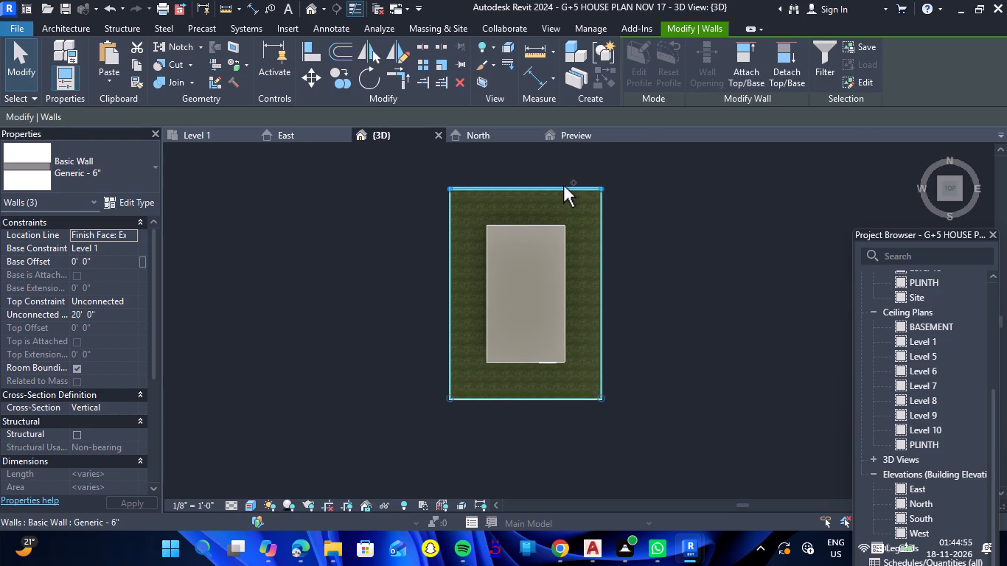
{"action": "left_click", "coordinate": [130, 315]}
{"action": "type", "text": "4'"}
{"action": "key", "text": "Return"}
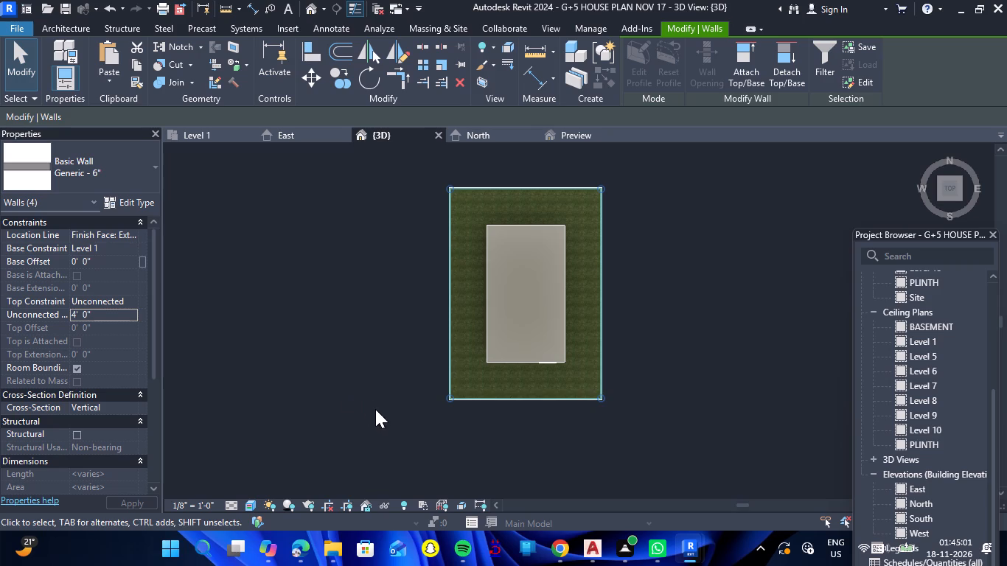
Change the base constraint of the four boundary walls to BASEMENT.
{"action": "left_click_drag", "start_coordinate": [380, 427], "coordinate": [420, 198], "text": "shift"}
{"action": "right_click_drag", "start_coordinate": [380, 427], "coordinate": [420, 198], "text": "shift"}
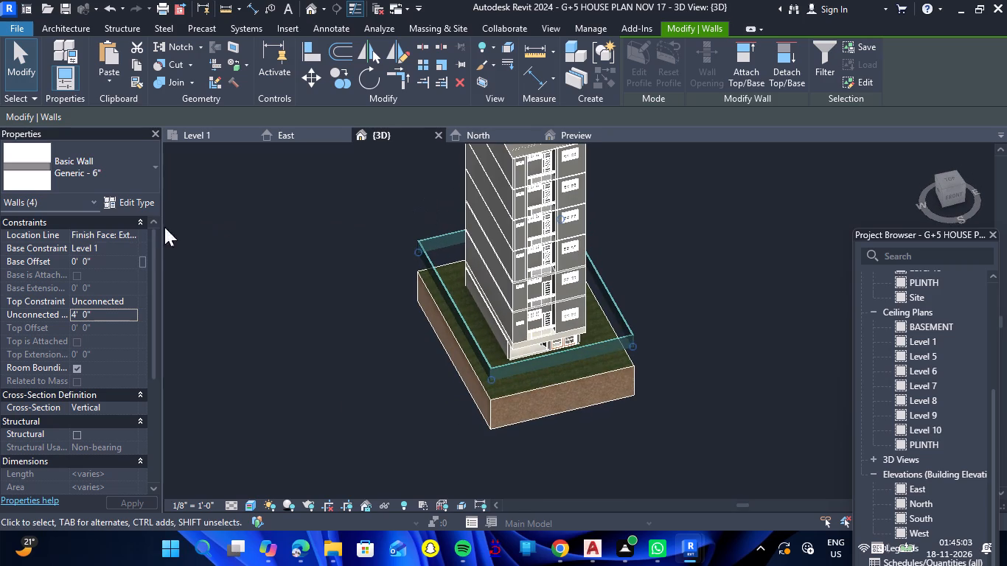
{"action": "left_click", "coordinate": [132, 252]}
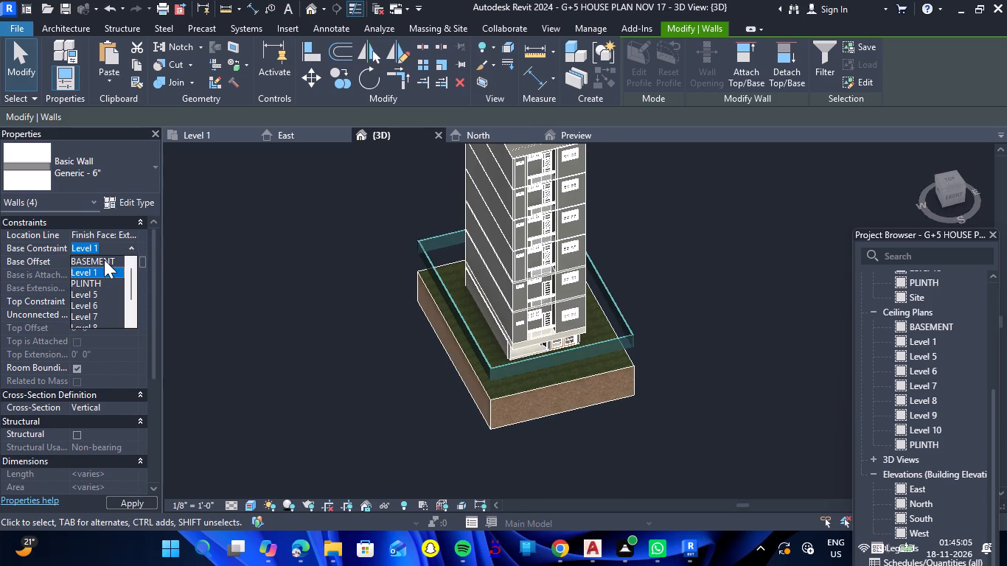
{"action": "left_click", "coordinate": [104, 259]}
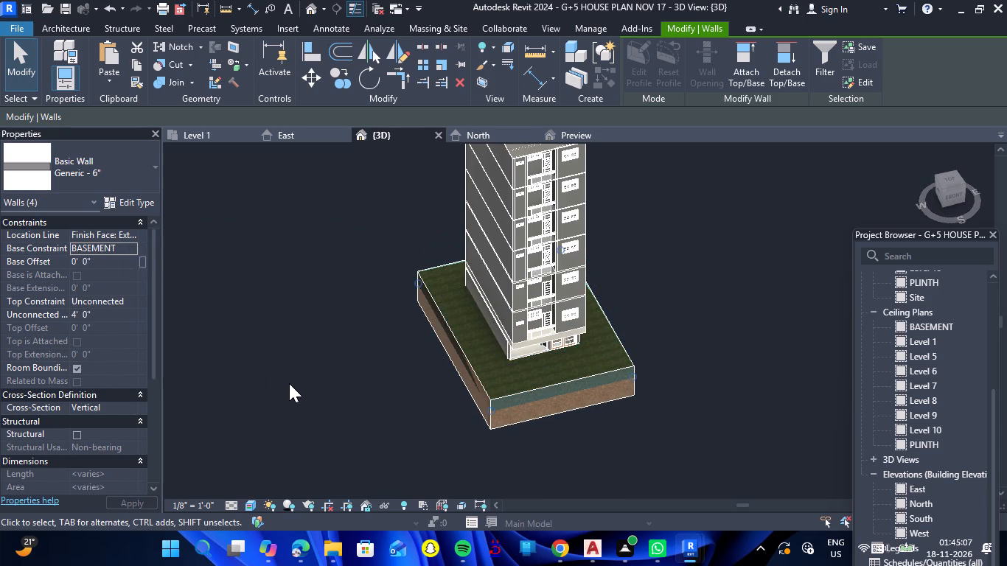
Set the base offset of the four boundary walls to 4' and clear the selection.
{"action": "left_click_drag", "start_coordinate": [619, 444], "coordinate": [605, 353], "text": "shift"}
{"action": "right_click_drag", "start_coordinate": [618, 444], "coordinate": [605, 353], "text": "shift"}
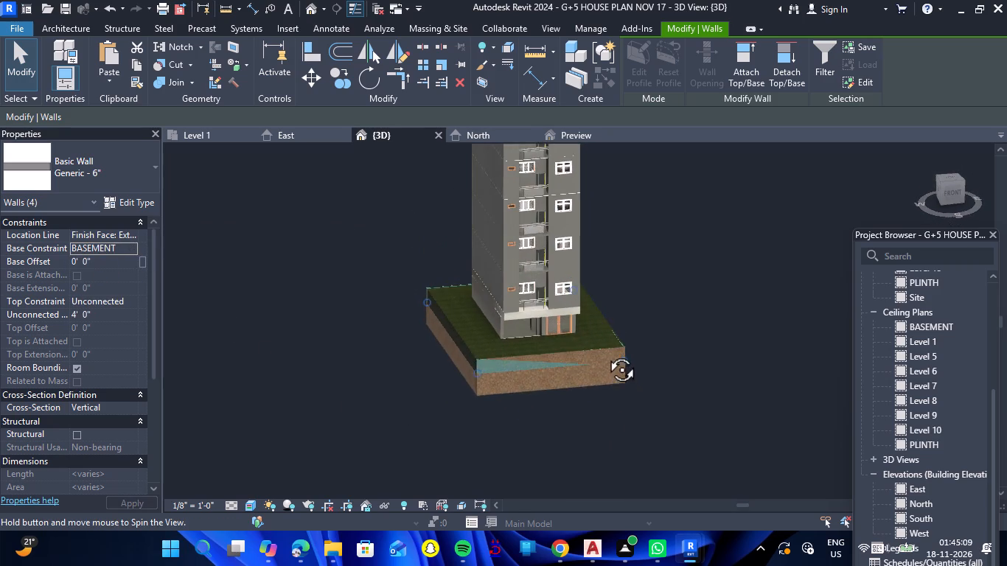
{"action": "left_click_drag", "start_coordinate": [605, 353], "coordinate": [595, 321], "text": "shift"}
{"action": "right_click_drag", "start_coordinate": [605, 353], "coordinate": [595, 321], "text": "shift"}
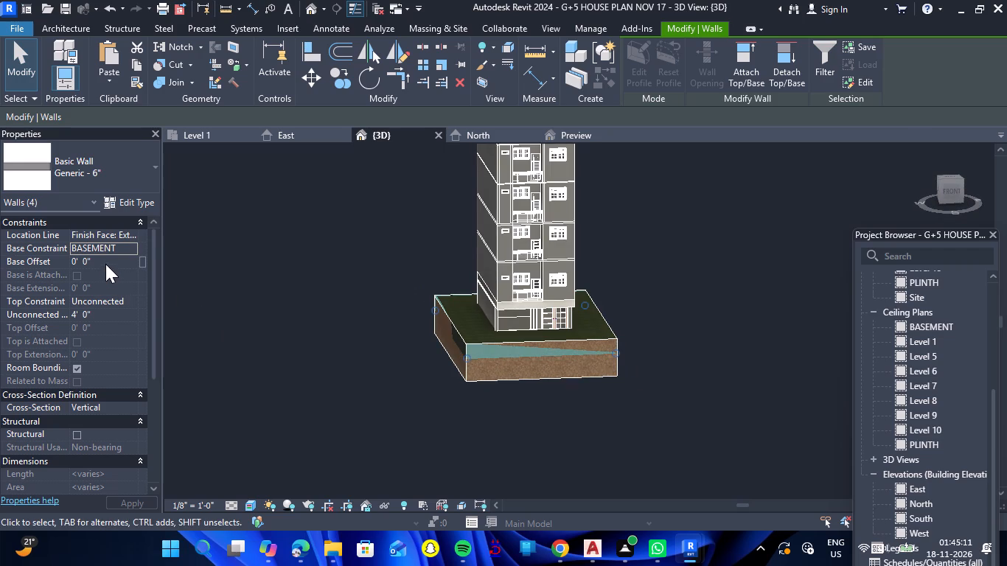
{"action": "left_click", "coordinate": [105, 264]}
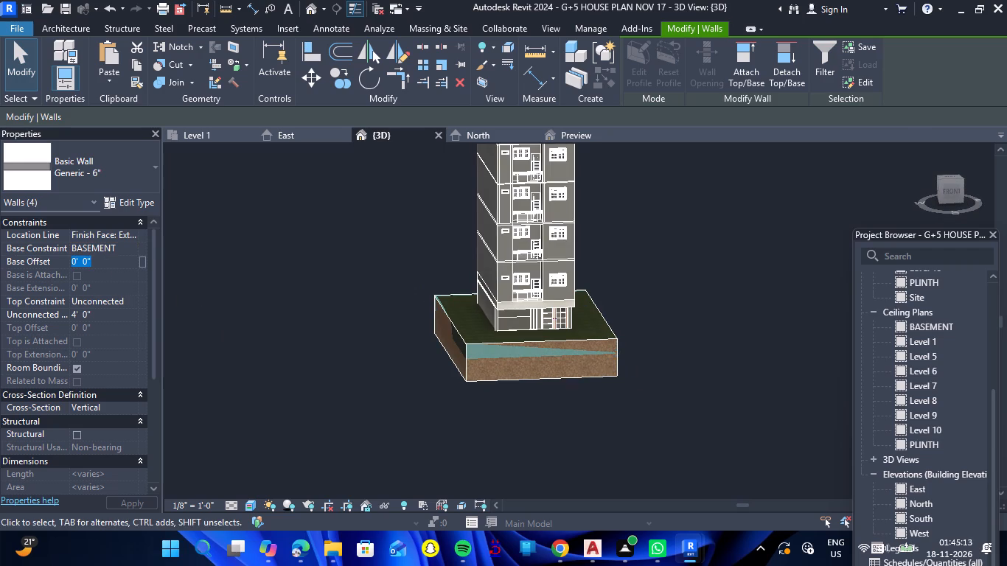
{"action": "type", "text": "4'"}
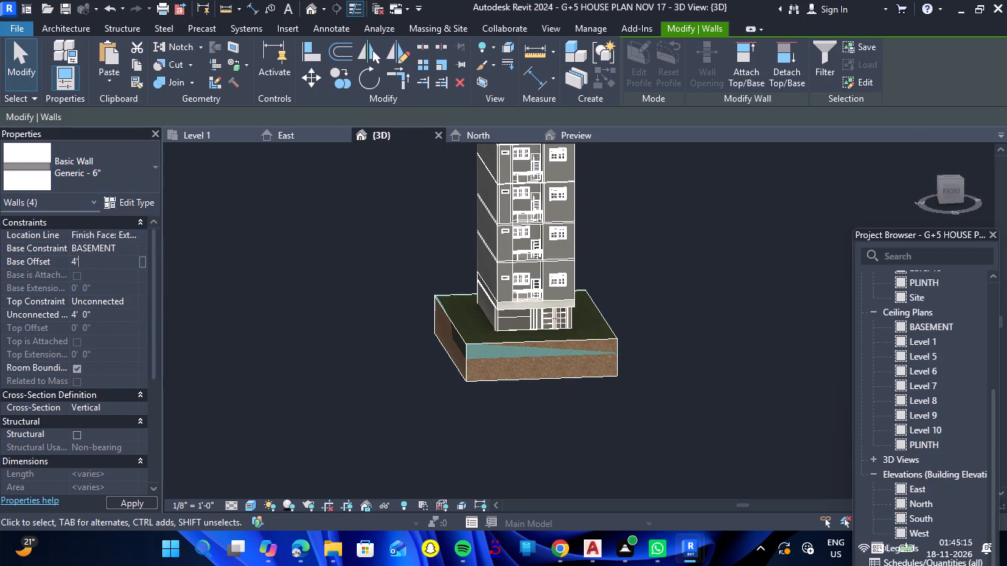
{"action": "key", "text": "Return"}
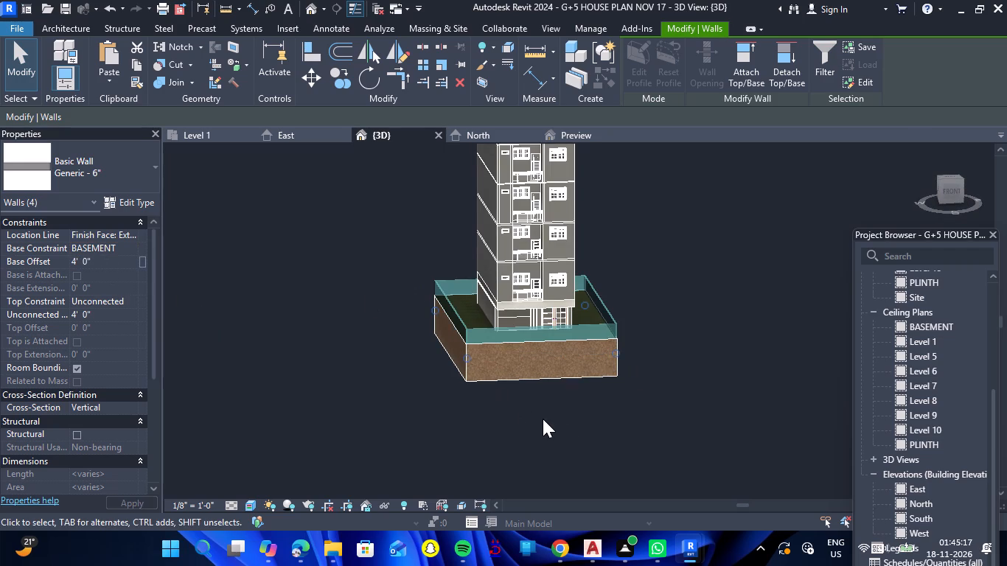
{"action": "scroll", "coordinate": [526, 371], "scroll_direction": "up", "scroll_amount": 7}
{"action": "scroll", "coordinate": [376, 343], "scroll_direction": "up", "scroll_amount": 5}
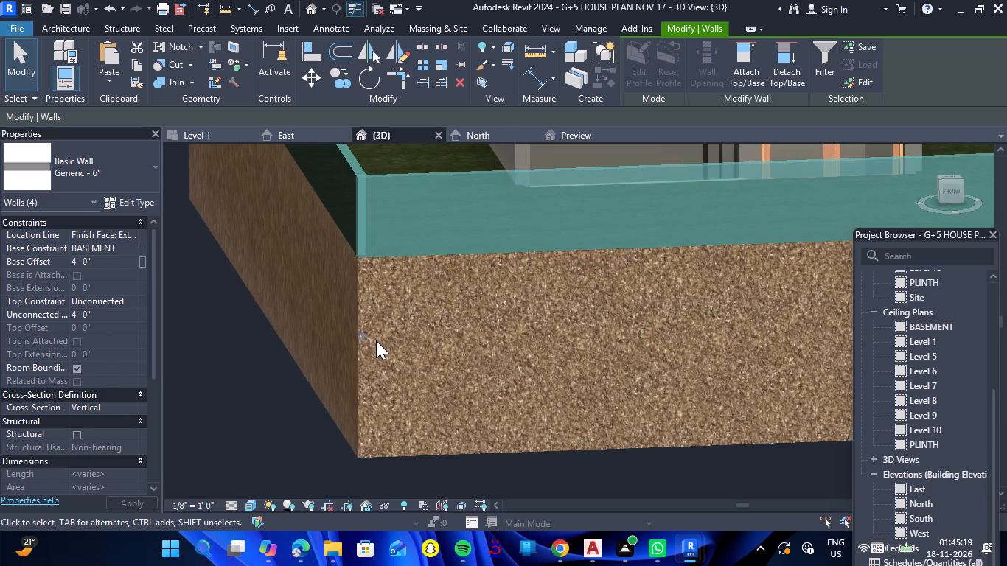
{"action": "left_click", "coordinate": [213, 424]}
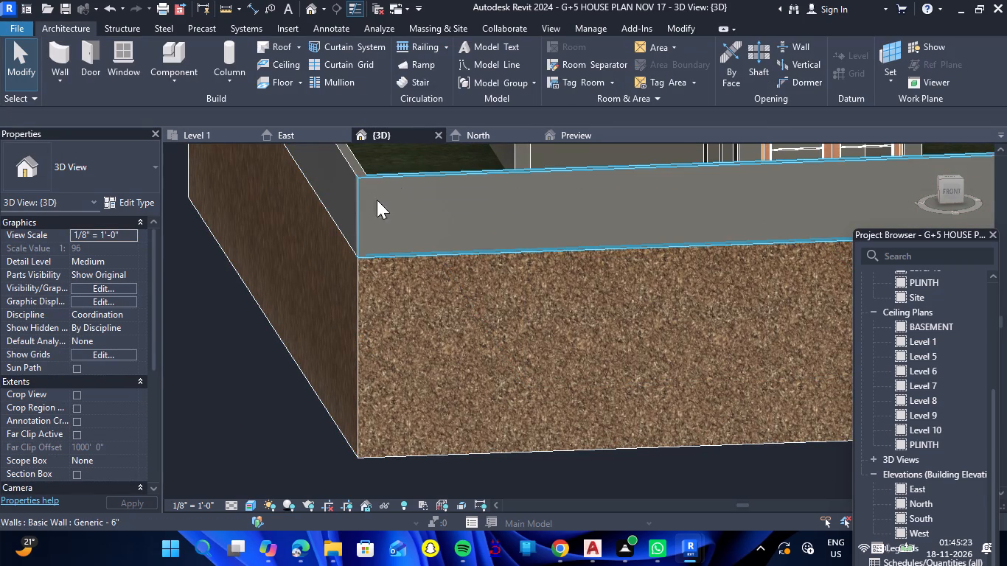
Examine the boundary walls around the site from the front and from directly above.
{"action": "scroll", "coordinate": [294, 368], "scroll_direction": "down", "scroll_amount": 7}
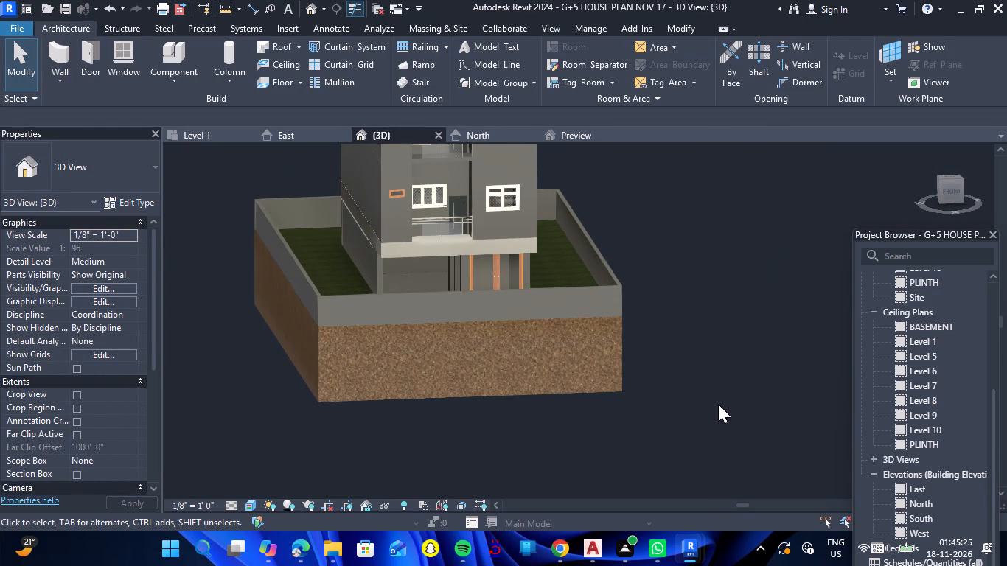
{"action": "left_click", "coordinate": [718, 404]}
{"action": "scroll", "coordinate": [718, 404], "scroll_direction": "down", "scroll_amount": 2}
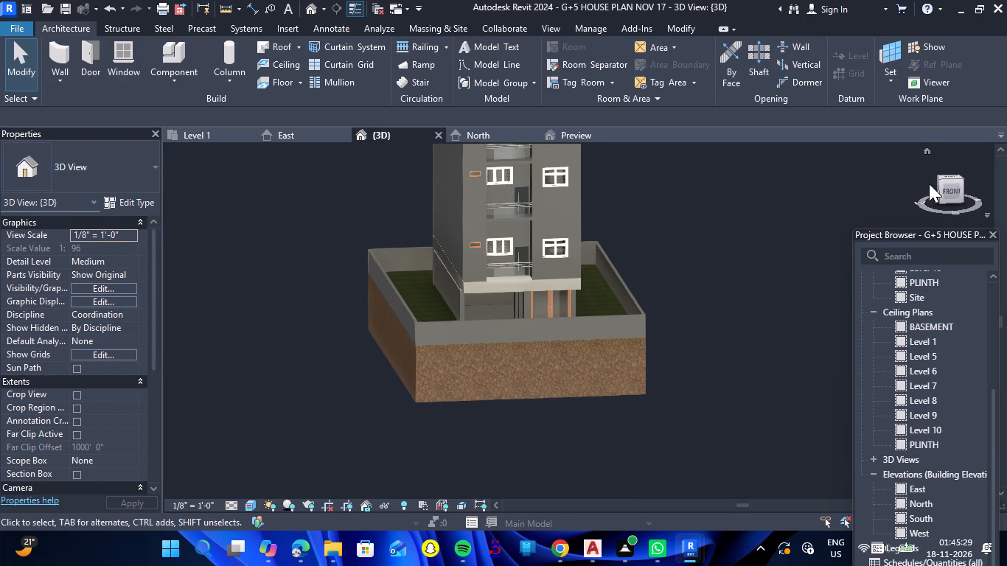
{"action": "left_click", "coordinate": [948, 178]}
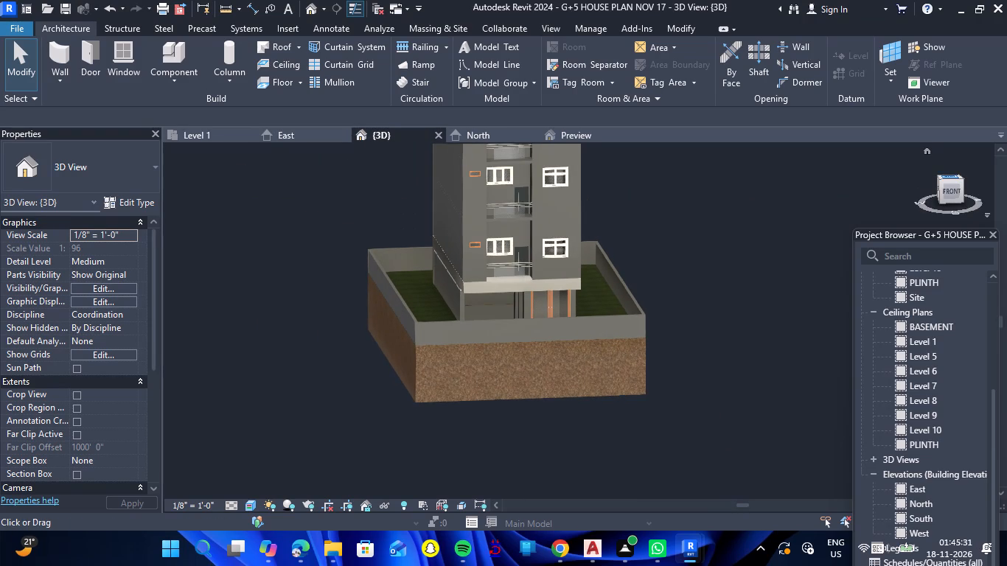
{"action": "scroll", "coordinate": [662, 444], "scroll_direction": "up", "scroll_amount": 4}
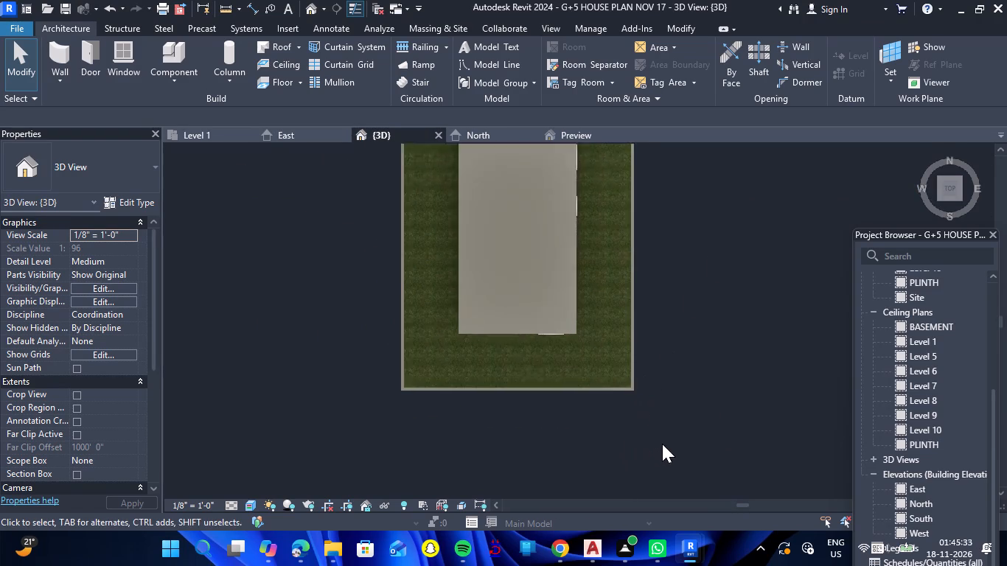
{"action": "scroll", "coordinate": [662, 444], "scroll_direction": "up", "scroll_amount": 2}
{"action": "scroll", "coordinate": [642, 426], "scroll_direction": "down", "scroll_amount": 5}
{"action": "scroll", "coordinate": [712, 263], "scroll_direction": "up", "scroll_amount": 2}
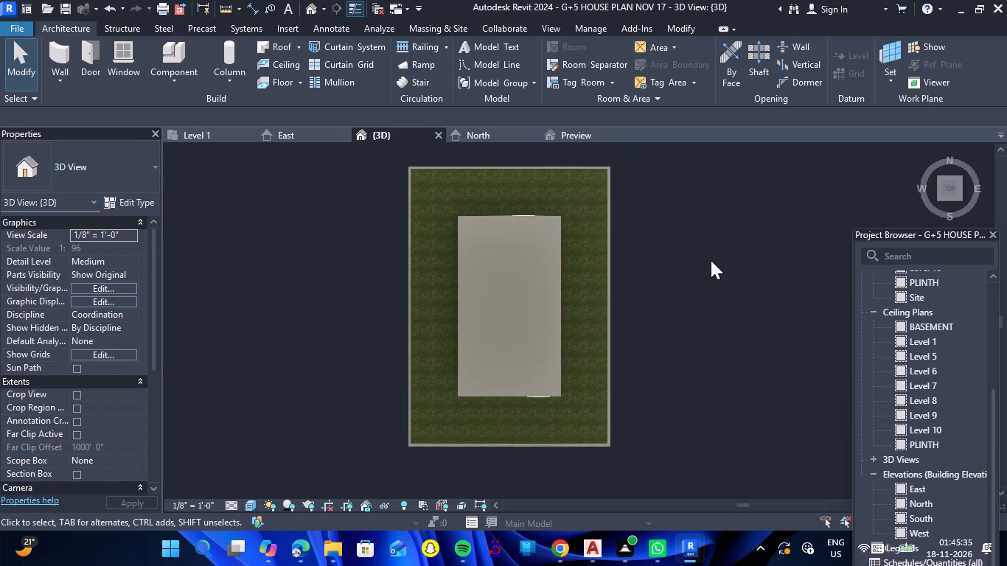
{"action": "scroll", "coordinate": [507, 147], "scroll_direction": "up", "scroll_amount": 3}
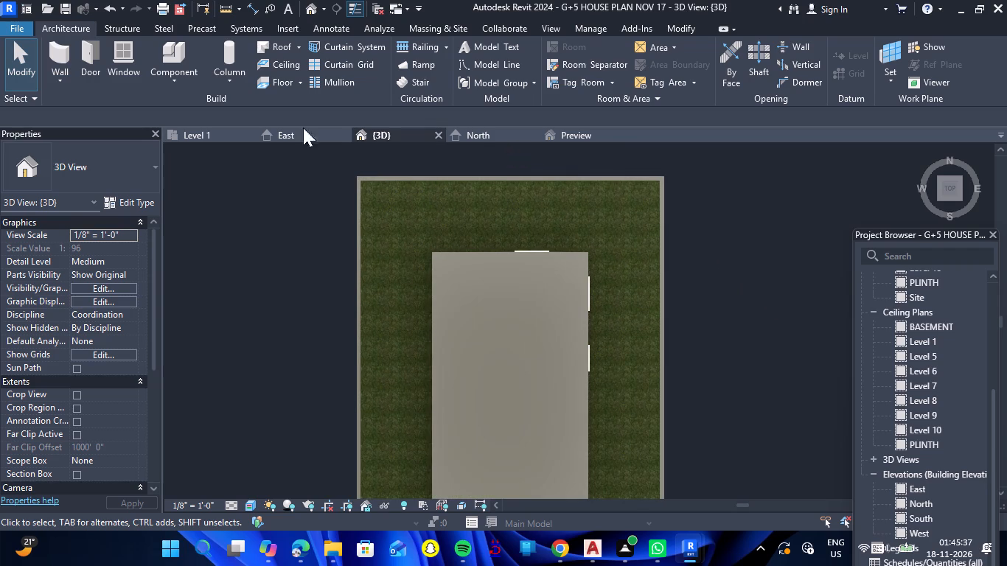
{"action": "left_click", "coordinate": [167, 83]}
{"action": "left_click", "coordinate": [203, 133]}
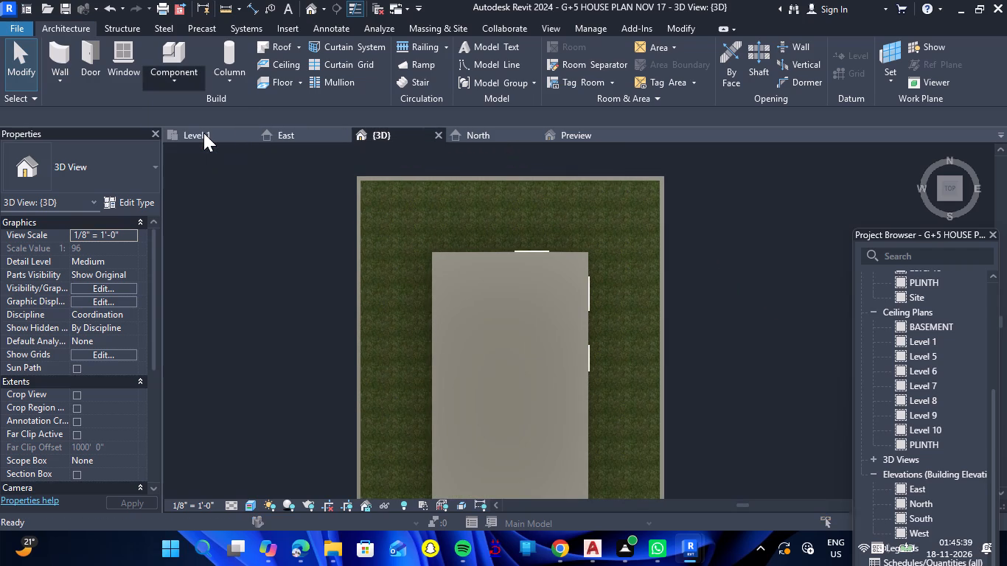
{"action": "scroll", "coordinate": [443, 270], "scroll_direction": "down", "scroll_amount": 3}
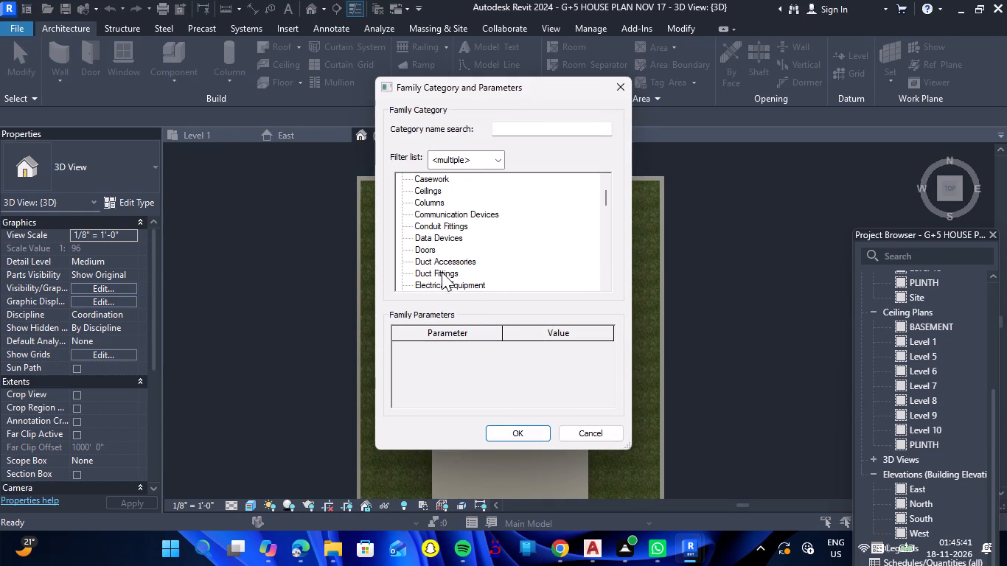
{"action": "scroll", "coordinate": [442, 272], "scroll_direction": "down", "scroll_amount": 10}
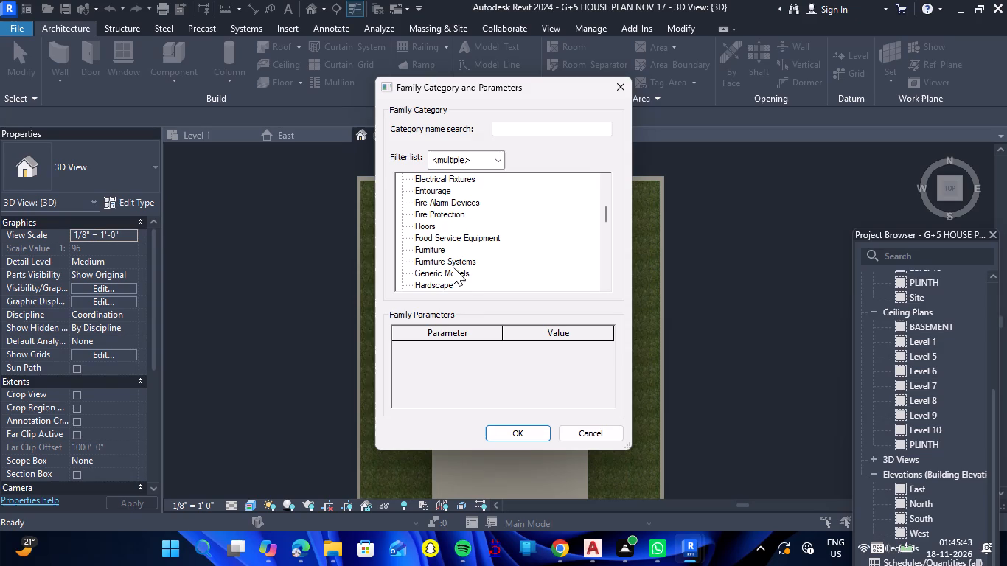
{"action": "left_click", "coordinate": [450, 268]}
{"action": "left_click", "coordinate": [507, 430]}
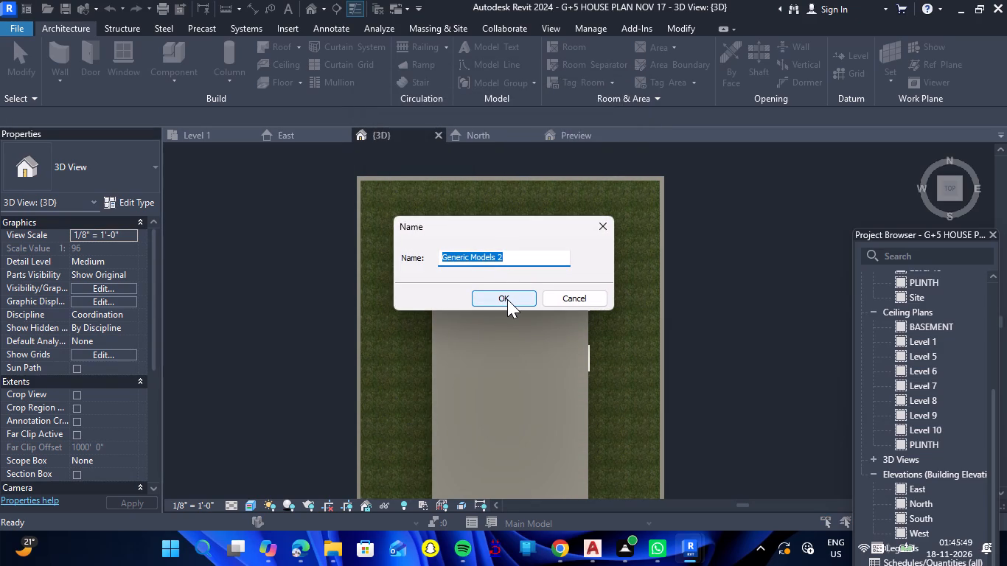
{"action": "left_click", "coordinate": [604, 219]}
Start a model in-place component in the Roads category, found by searching for ROAD, and accept the default name.
{"action": "left_click", "coordinate": [193, 85]}
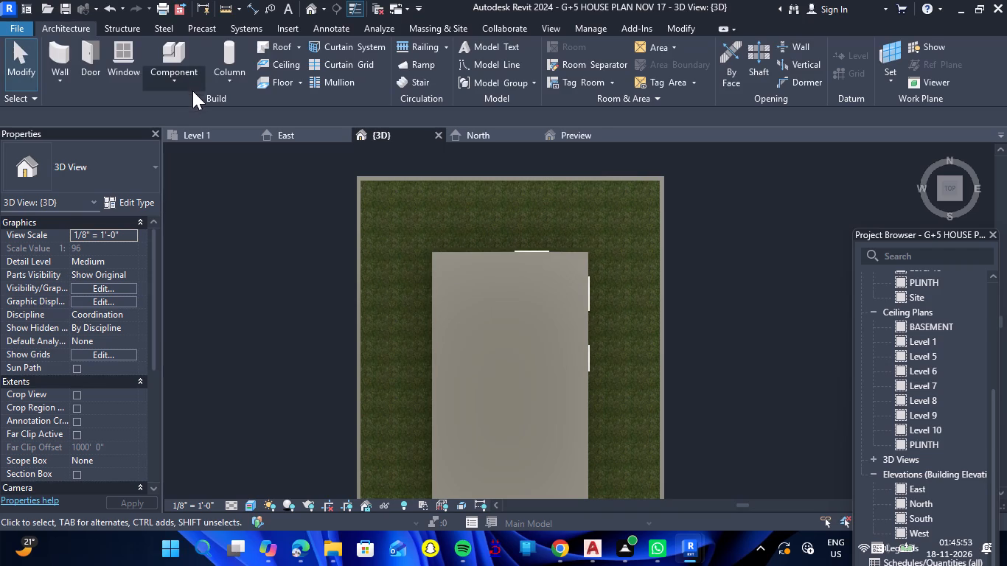
{"action": "left_click", "coordinate": [192, 150]}
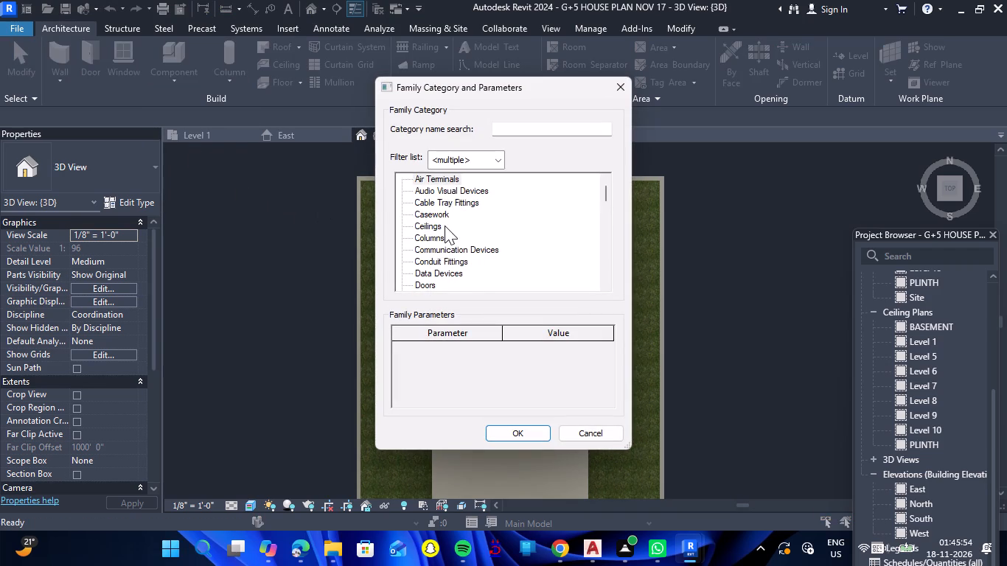
{"action": "scroll", "coordinate": [445, 226], "scroll_direction": "down", "scroll_amount": 7}
{"action": "left_click", "coordinate": [529, 129]}
{"action": "type", "text": "ROAD"}
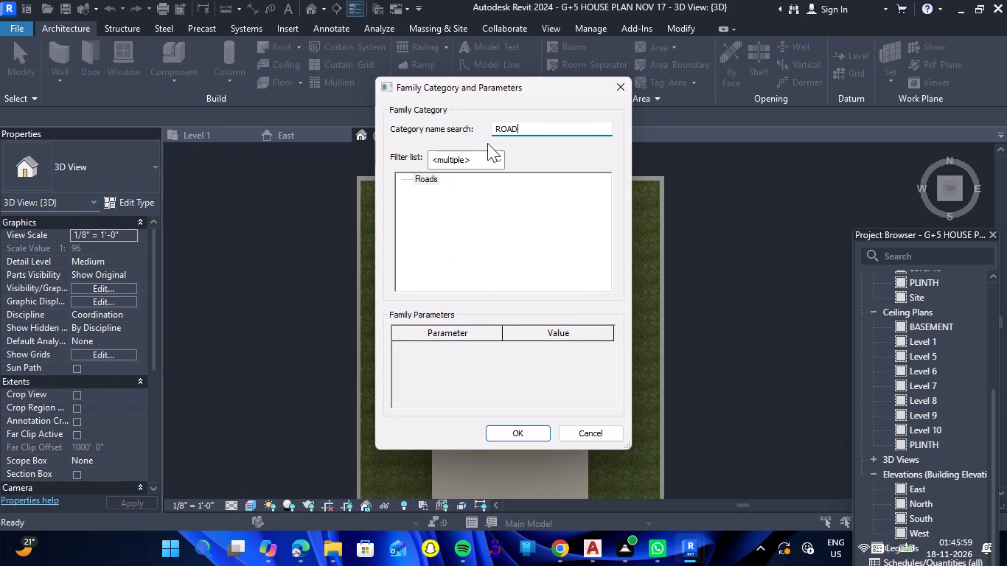
{"action": "left_click", "coordinate": [425, 181]}
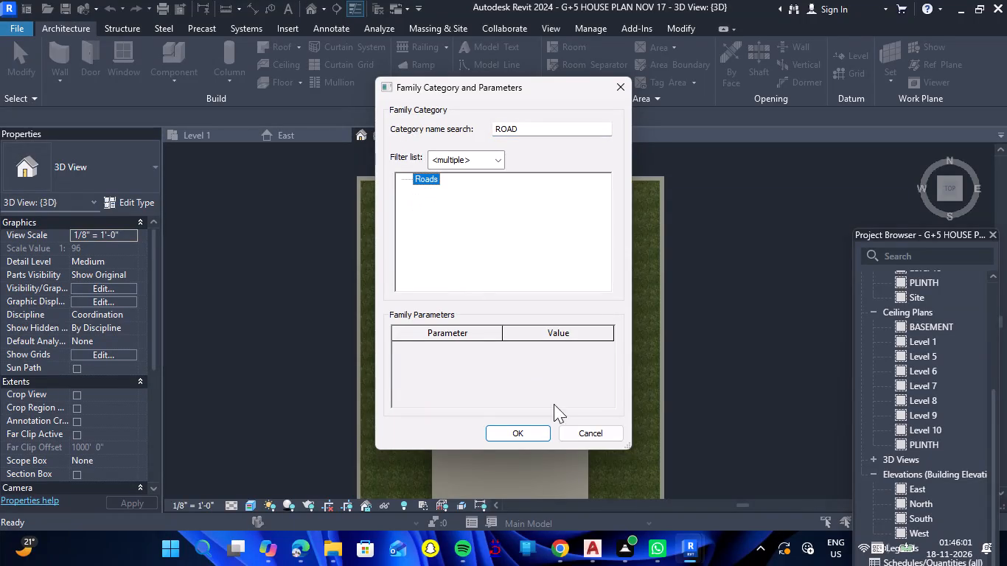
{"action": "left_click", "coordinate": [528, 439]}
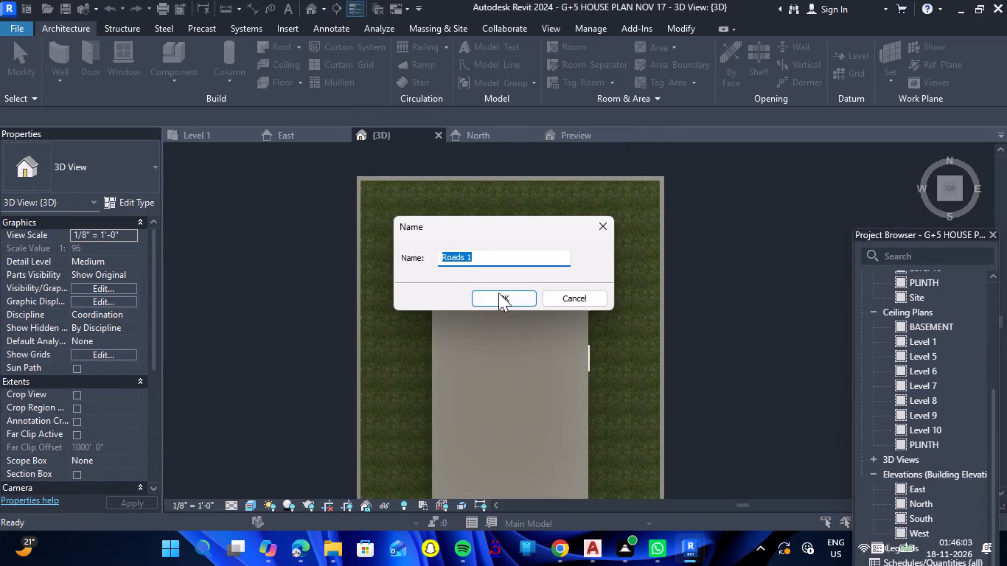
{"action": "left_click", "coordinate": [498, 293]}
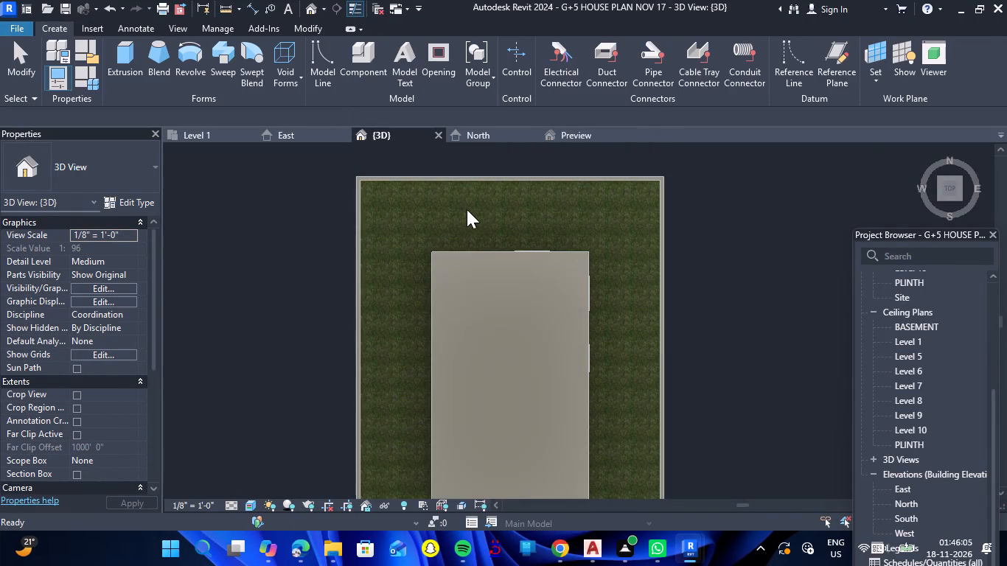
Start an extrusion for the road and sketch a rectangle about 30' by 4' on the lawn north of the house.
{"action": "left_click", "coordinate": [114, 67]}
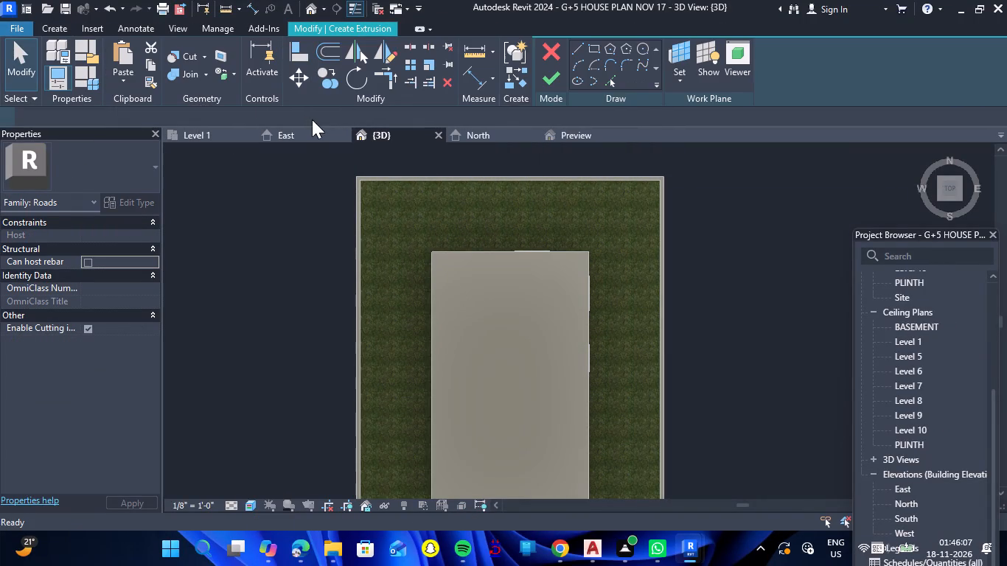
{"action": "left_click", "coordinate": [595, 44]}
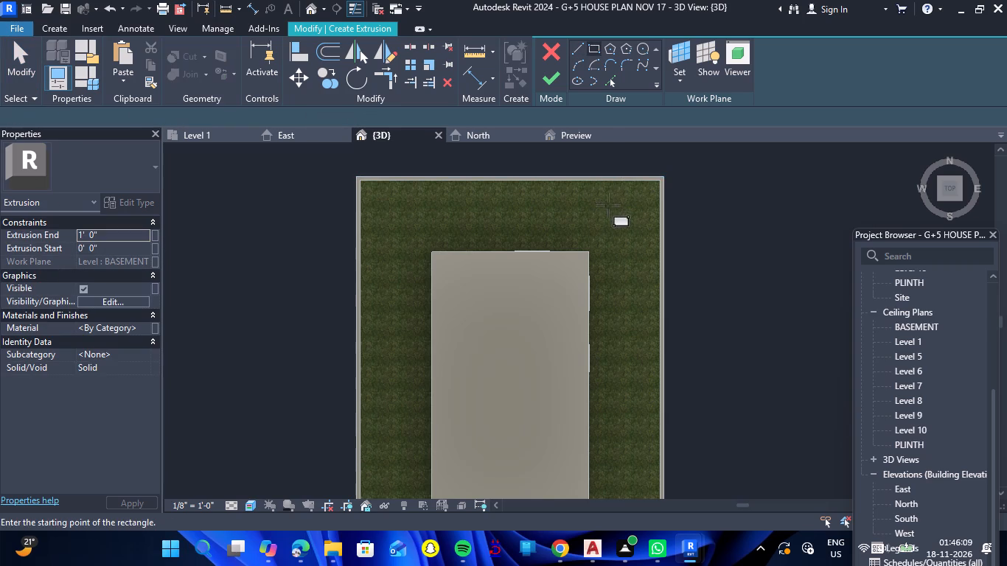
{"action": "left_click", "coordinate": [622, 206]}
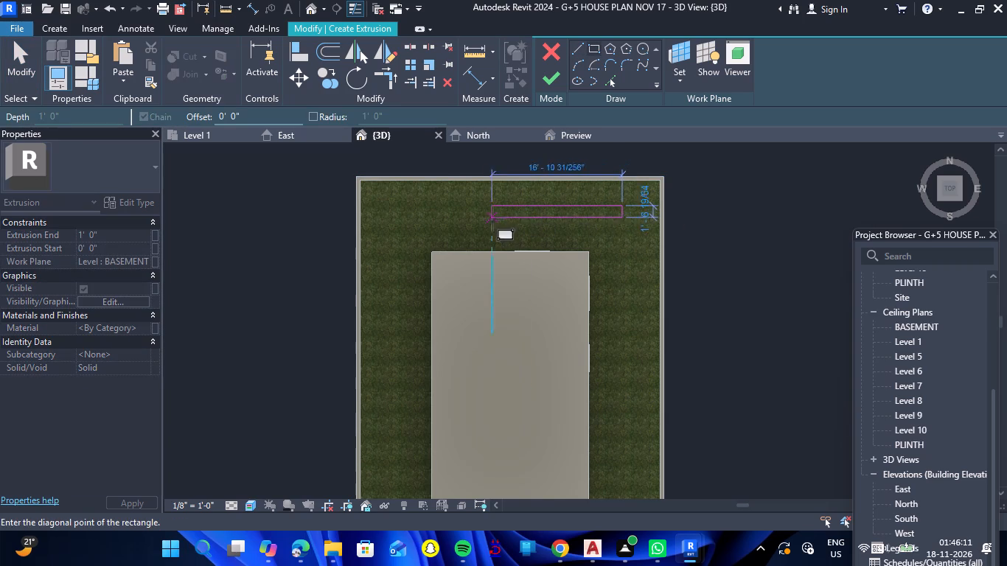
{"action": "left_click", "coordinate": [388, 235]}
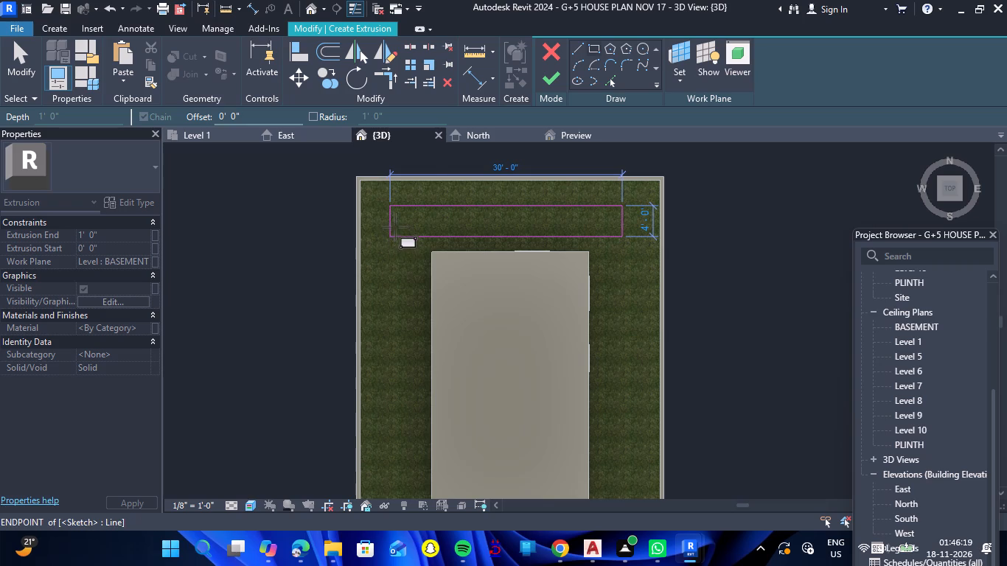
Sketch a rectangle about 44'-6" long and 3'-6" wide along the house's west side, starting from the north rectangle's southwest corner.
{"action": "scroll", "coordinate": [395, 220], "scroll_direction": "down", "scroll_amount": 7}
{"action": "scroll", "coordinate": [388, 227], "scroll_direction": "up", "scroll_amount": 9}
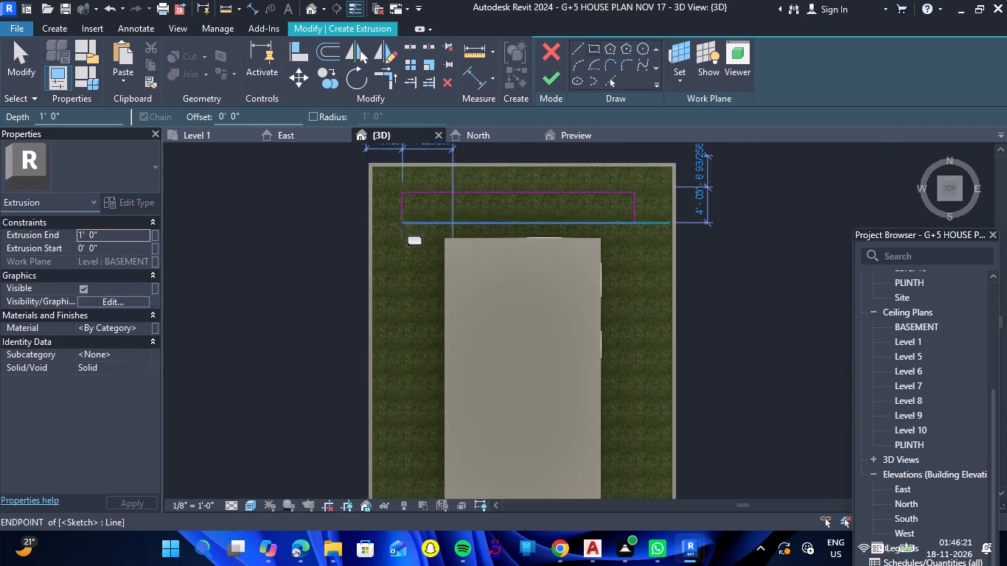
{"action": "scroll", "coordinate": [402, 225], "scroll_direction": "up", "scroll_amount": 2}
{"action": "left_click", "coordinate": [406, 223]}
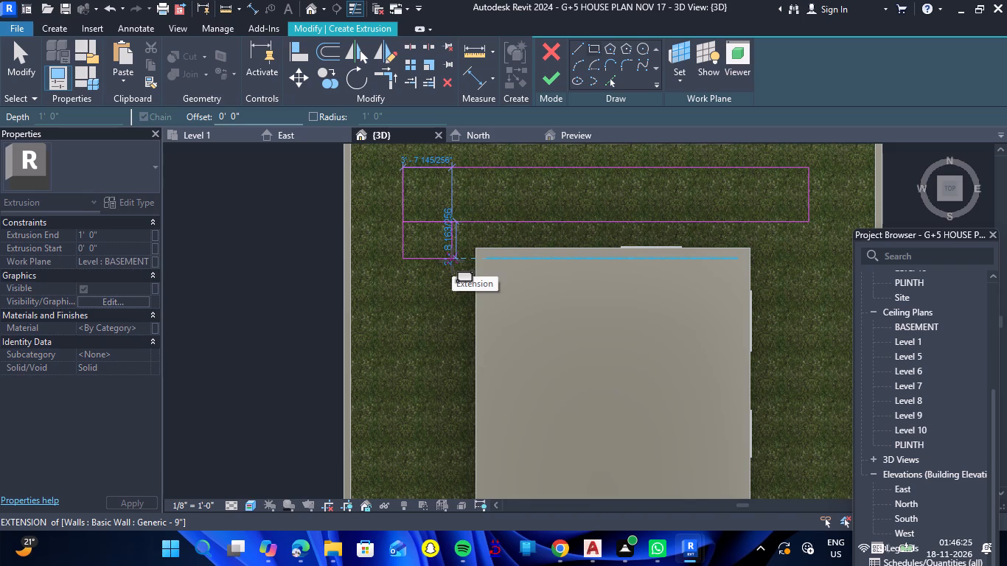
{"action": "scroll", "coordinate": [452, 261], "scroll_direction": "down", "scroll_amount": 6}
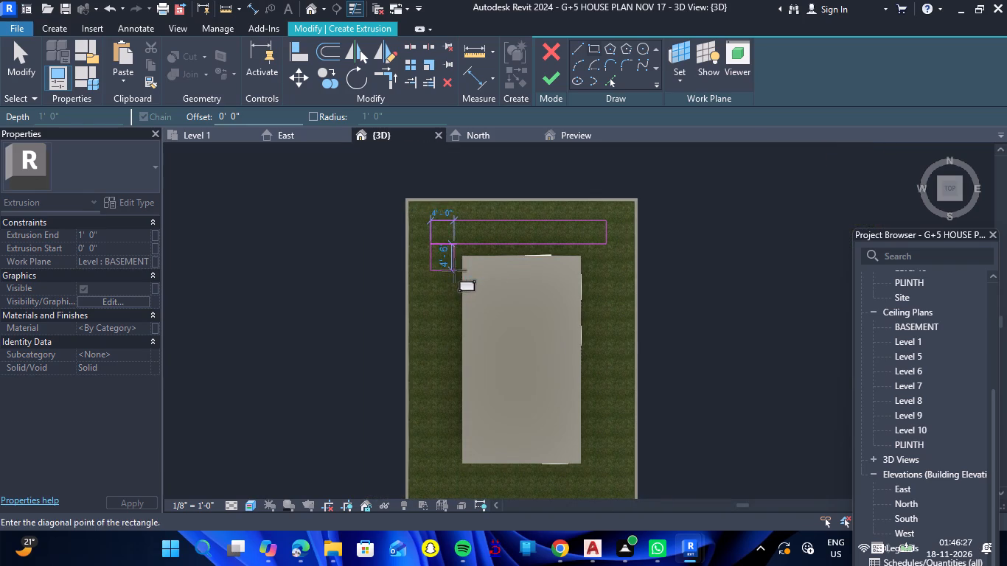
{"action": "scroll", "coordinate": [453, 399], "scroll_direction": "down", "scroll_amount": 3}
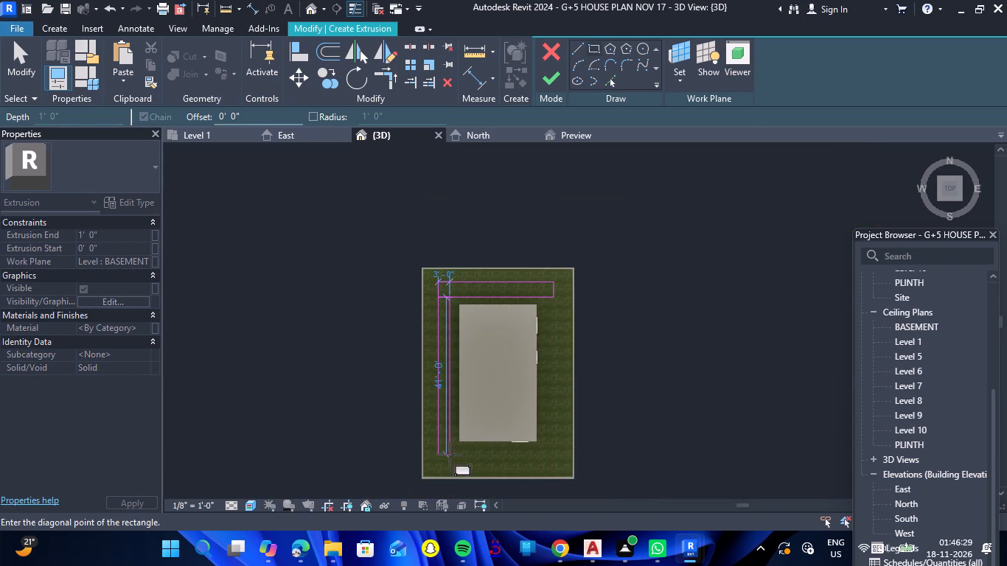
{"action": "scroll", "coordinate": [450, 464], "scroll_direction": "up", "scroll_amount": 5}
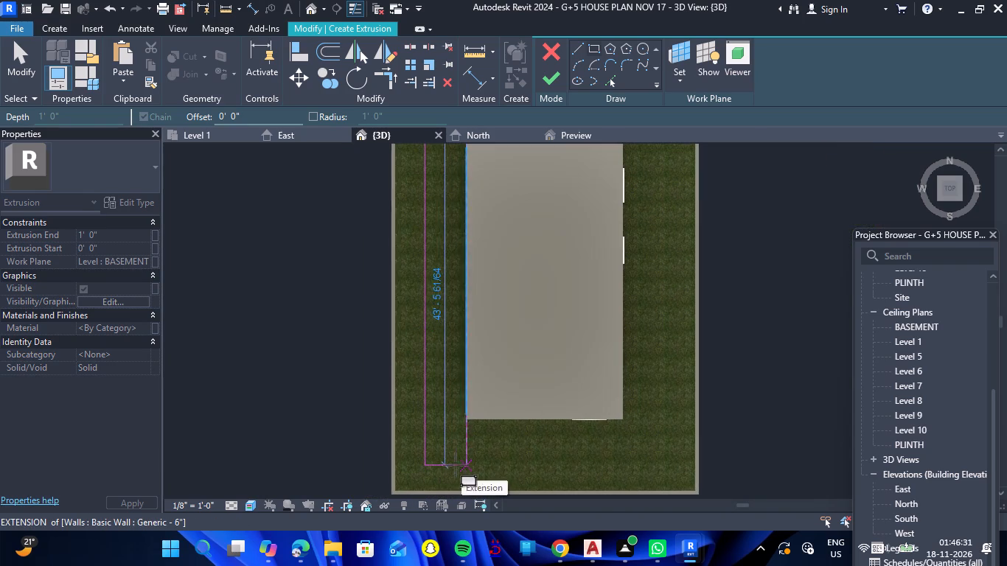
{"action": "scroll", "coordinate": [453, 463], "scroll_direction": "up", "scroll_amount": 4}
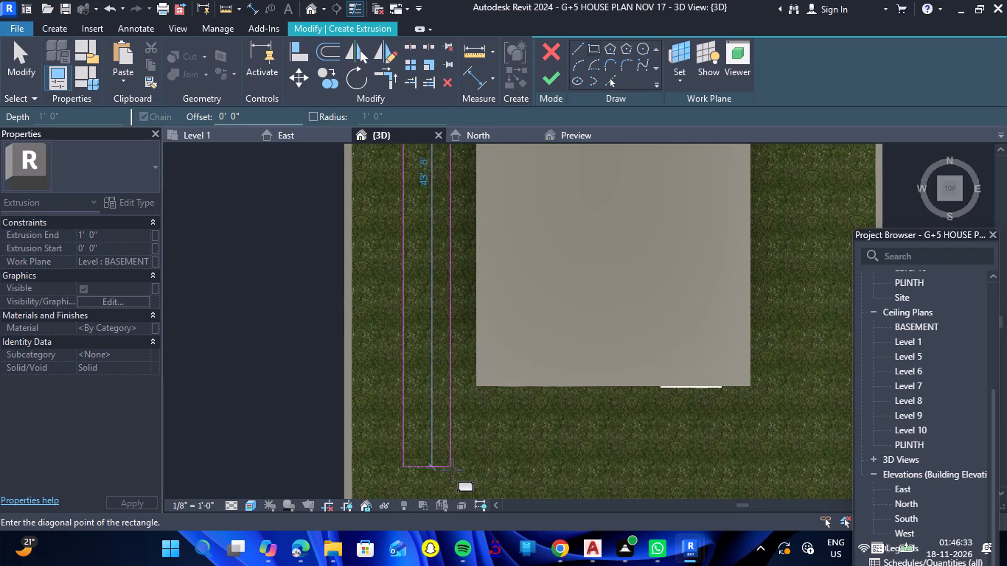
{"action": "scroll", "coordinate": [453, 453], "scroll_direction": "down", "scroll_amount": 2}
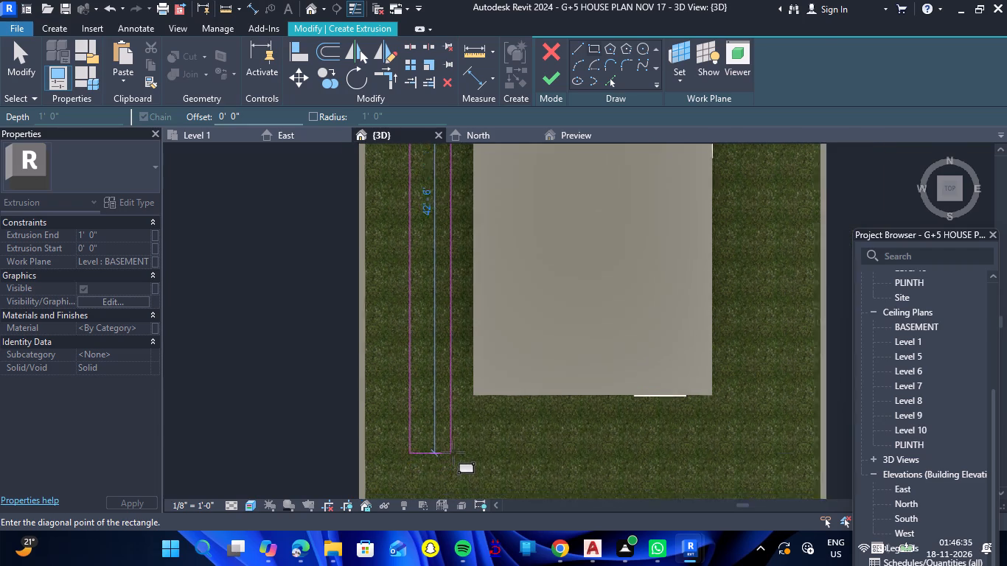
{"action": "scroll", "coordinate": [453, 453], "scroll_direction": "down", "scroll_amount": 3}
{"action": "scroll", "coordinate": [450, 462], "scroll_direction": "up", "scroll_amount": 3}
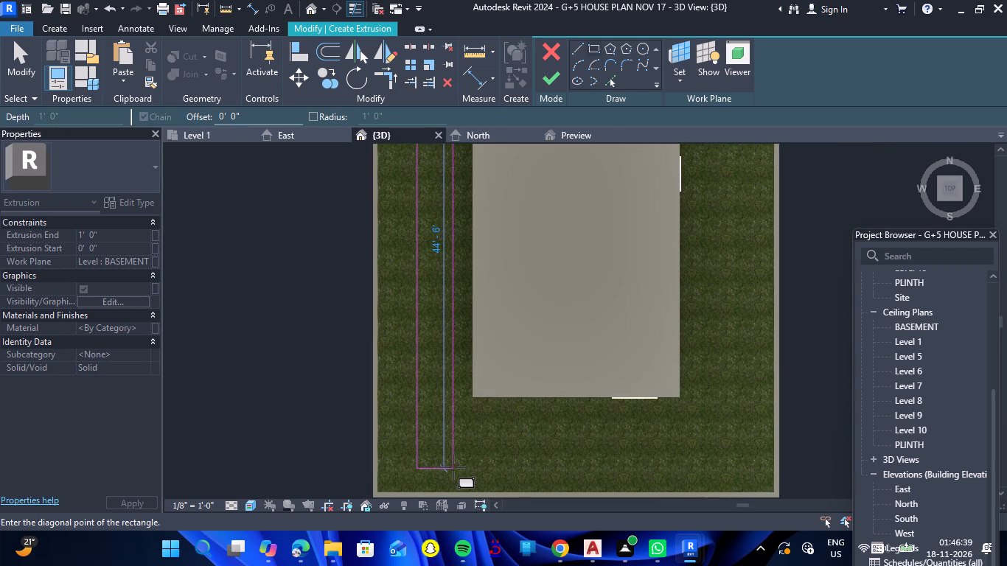
{"action": "left_click", "coordinate": [453, 467]}
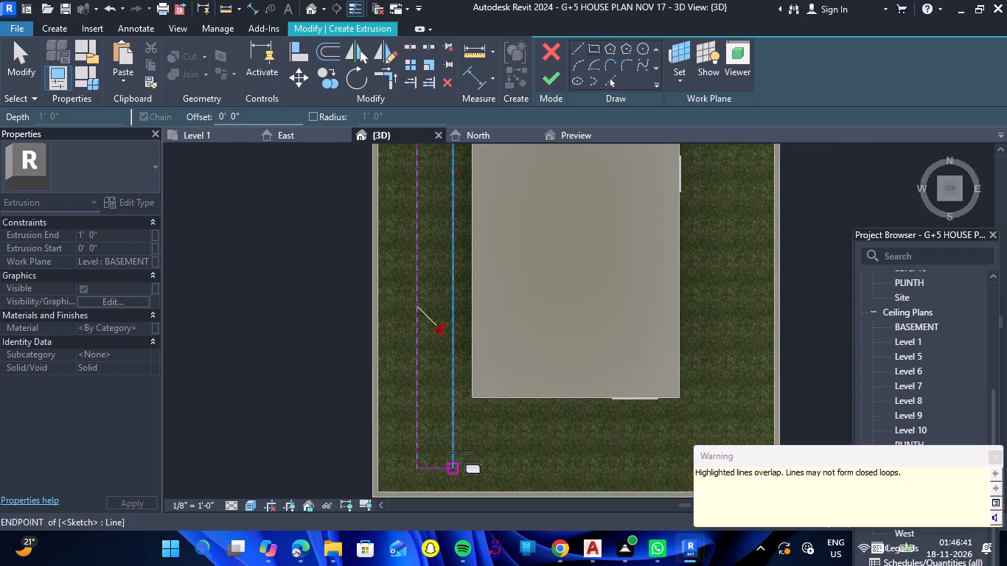
Set the width of the west road rectangle to 3'.
{"action": "scroll", "coordinate": [448, 452], "scroll_direction": "down", "scroll_amount": 5}
{"action": "scroll", "coordinate": [434, 463], "scroll_direction": "up", "scroll_amount": 1}
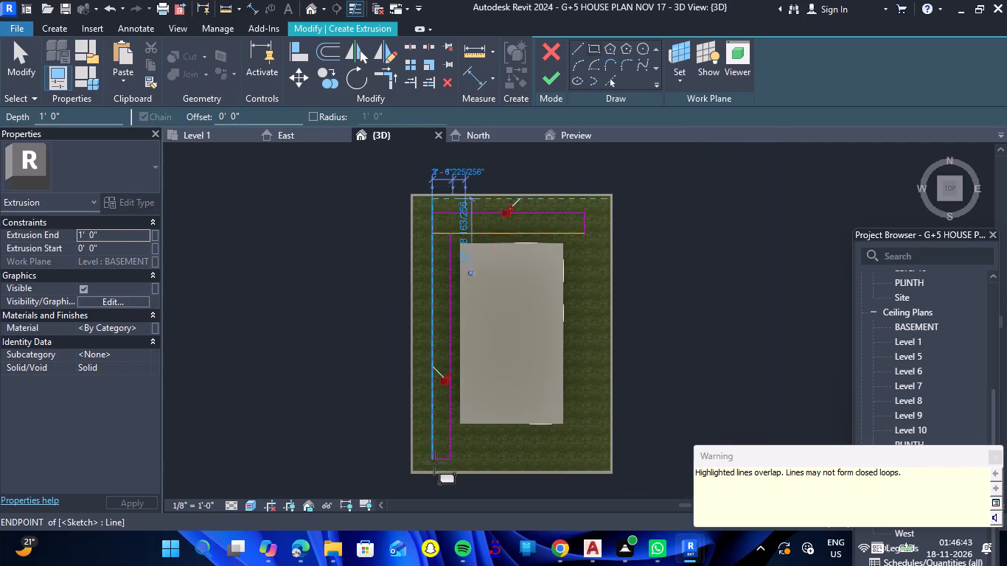
{"action": "scroll", "coordinate": [447, 157], "scroll_direction": "up", "scroll_amount": 2}
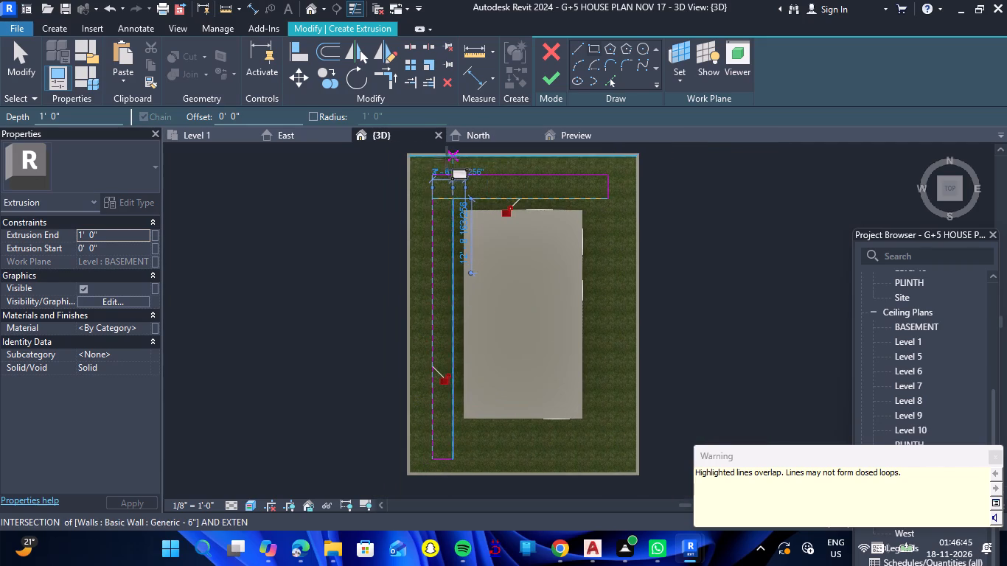
{"action": "scroll", "coordinate": [447, 158], "scroll_direction": "up", "scroll_amount": 9}
{"action": "left_click", "coordinate": [427, 242]}
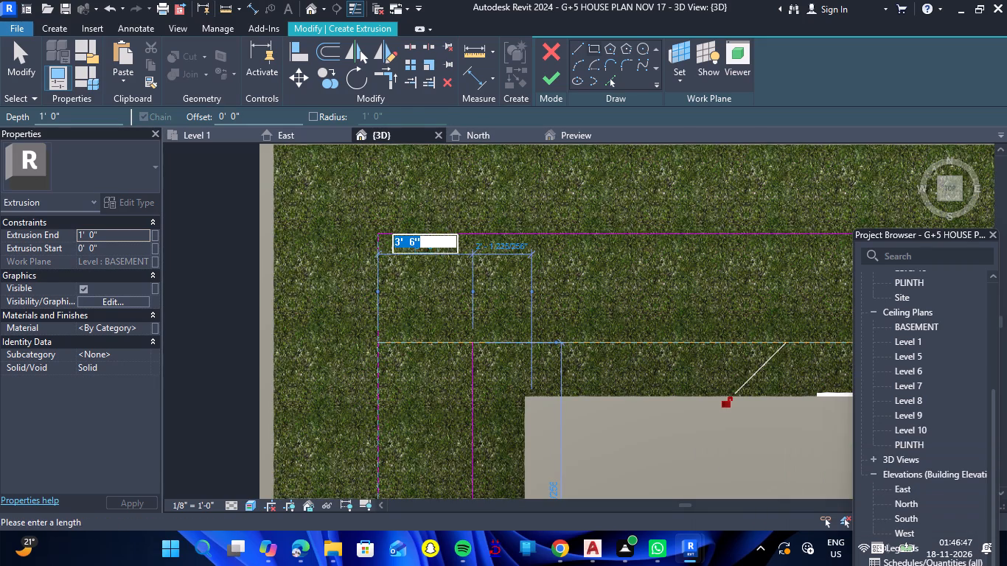
{"action": "type", "text": "3'"}
{"action": "key", "text": "Return"}
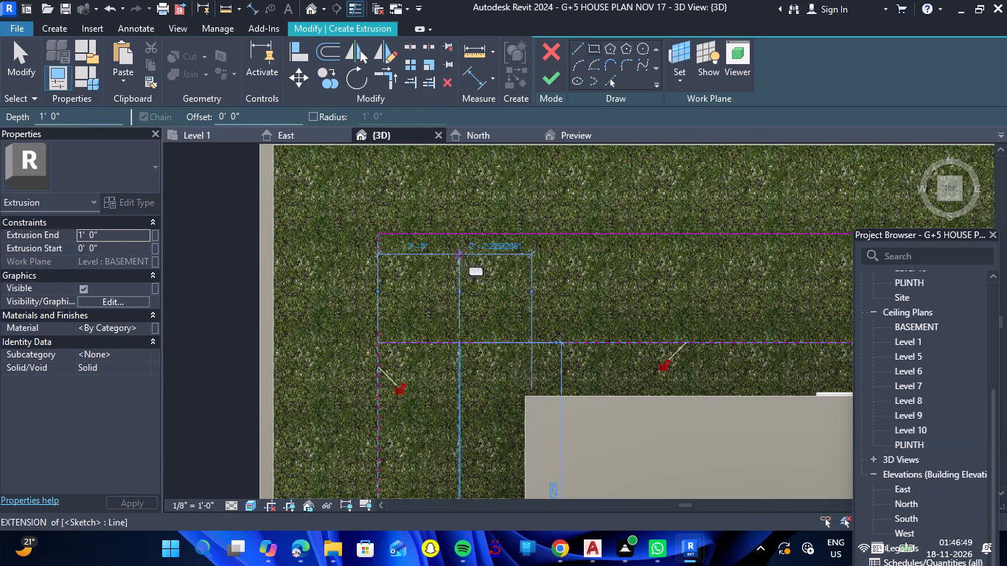
Sketch a rectangle about 31'-6" by 3'-6" along the house's south side, starting from the west rectangle's southwest corner.
{"action": "scroll", "coordinate": [474, 258], "scroll_direction": "down", "scroll_amount": 13}
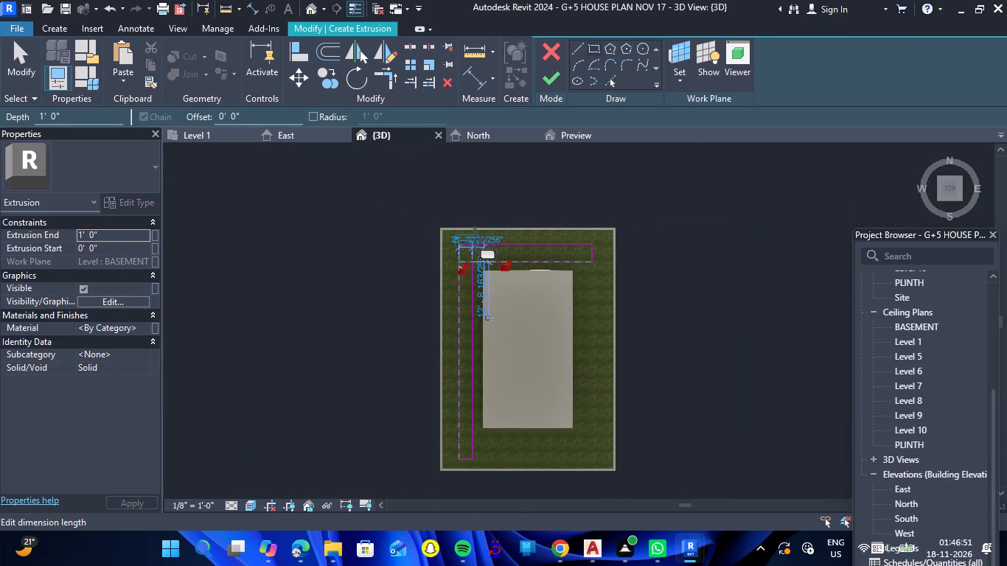
{"action": "scroll", "coordinate": [466, 463], "scroll_direction": "up", "scroll_amount": 10}
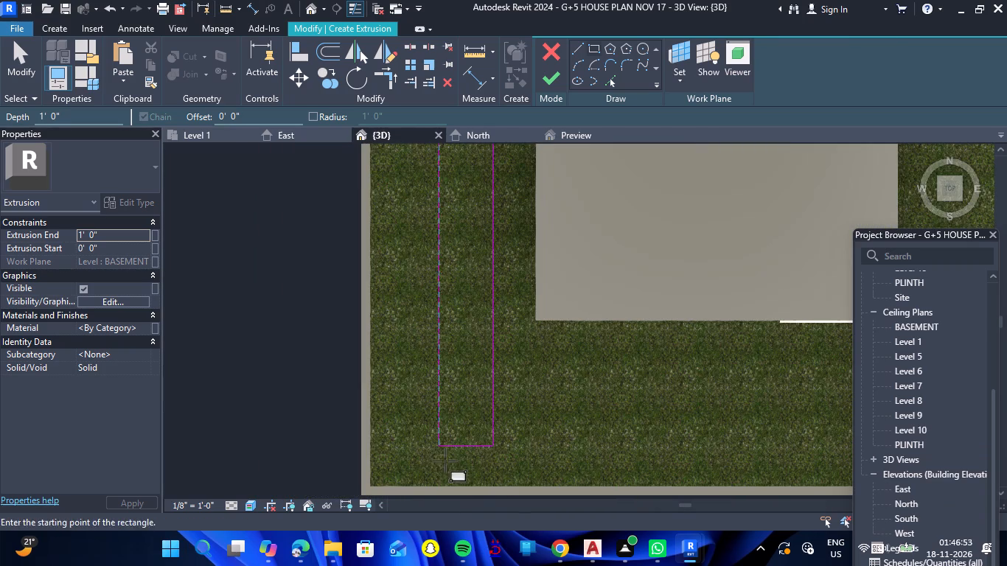
{"action": "left_click", "coordinate": [439, 446]}
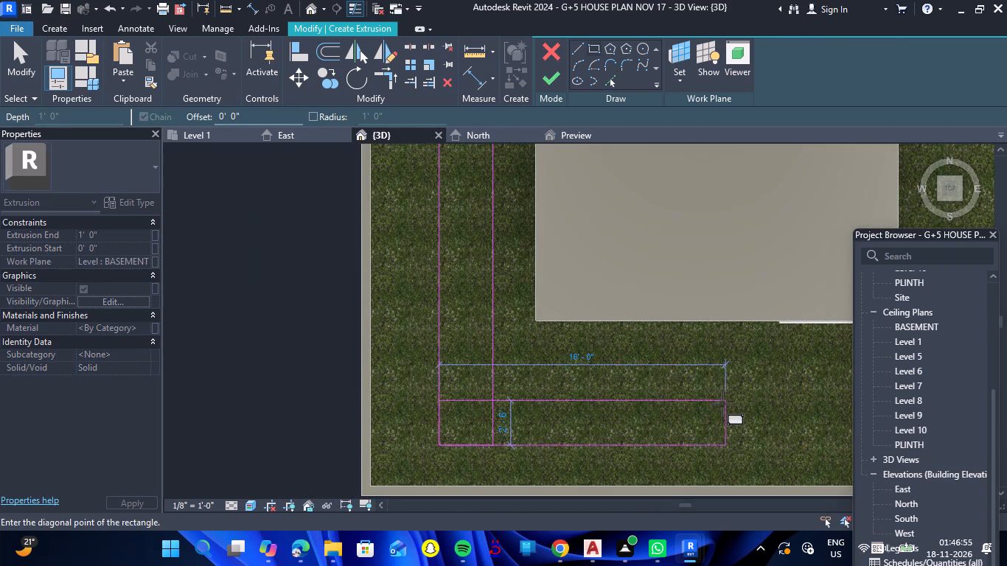
{"action": "scroll", "coordinate": [722, 404], "scroll_direction": "down", "scroll_amount": 12}
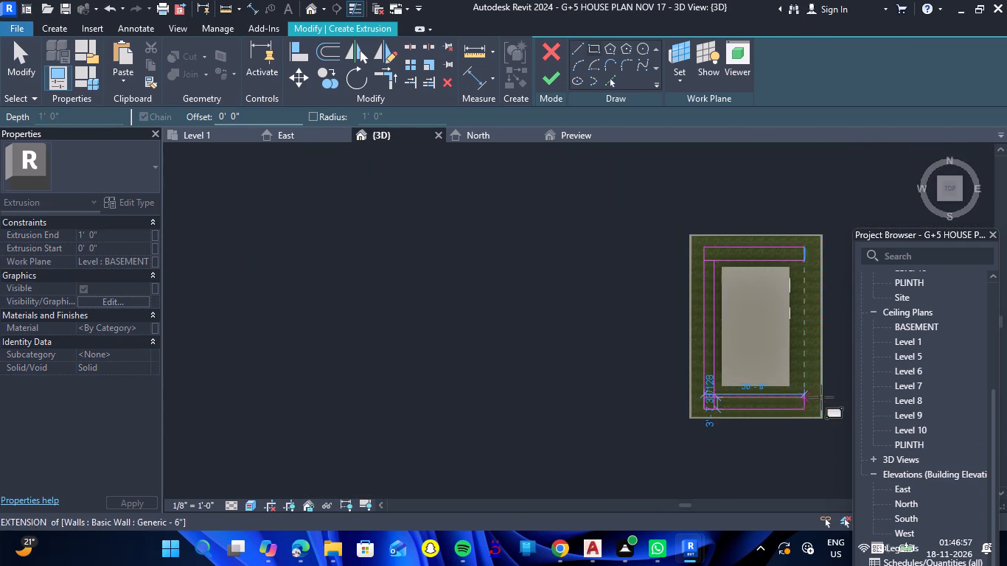
{"action": "scroll", "coordinate": [821, 397], "scroll_direction": "up", "scroll_amount": 11}
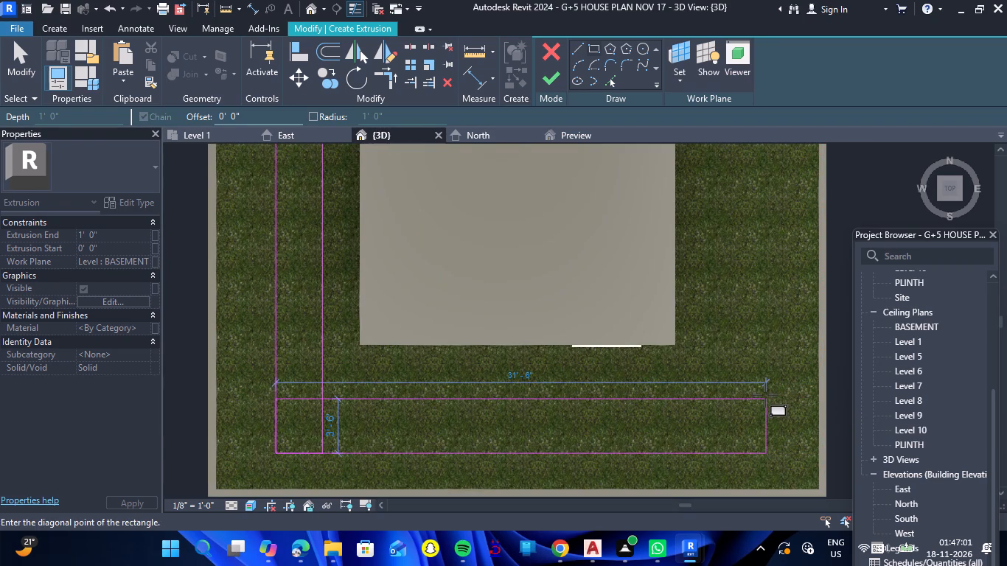
{"action": "left_click", "coordinate": [765, 395]}
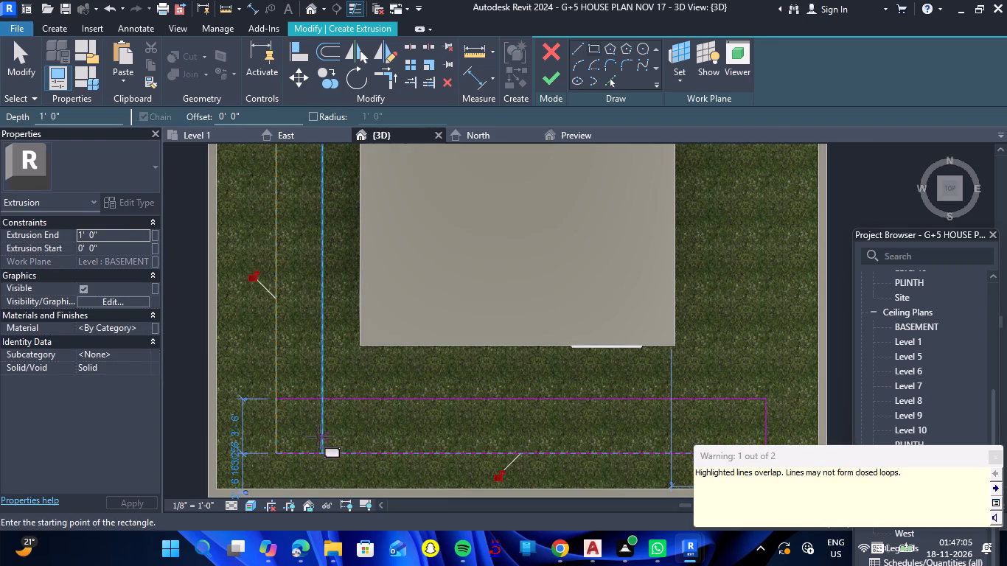
Set the depth of the south road rectangle to 3'.
{"action": "left_click", "coordinate": [240, 431]}
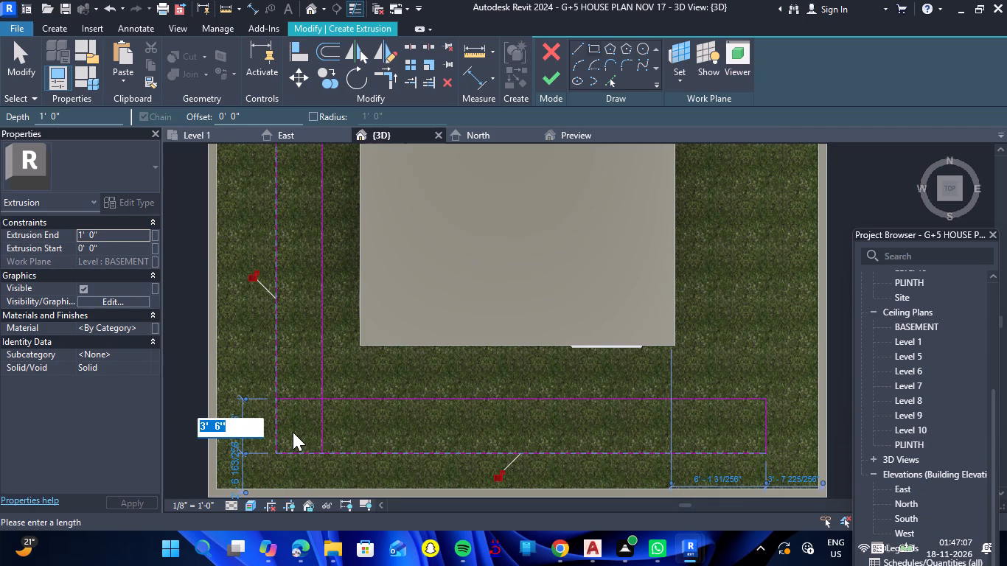
{"action": "type", "text": "3'"}
{"action": "key", "text": "Return"}
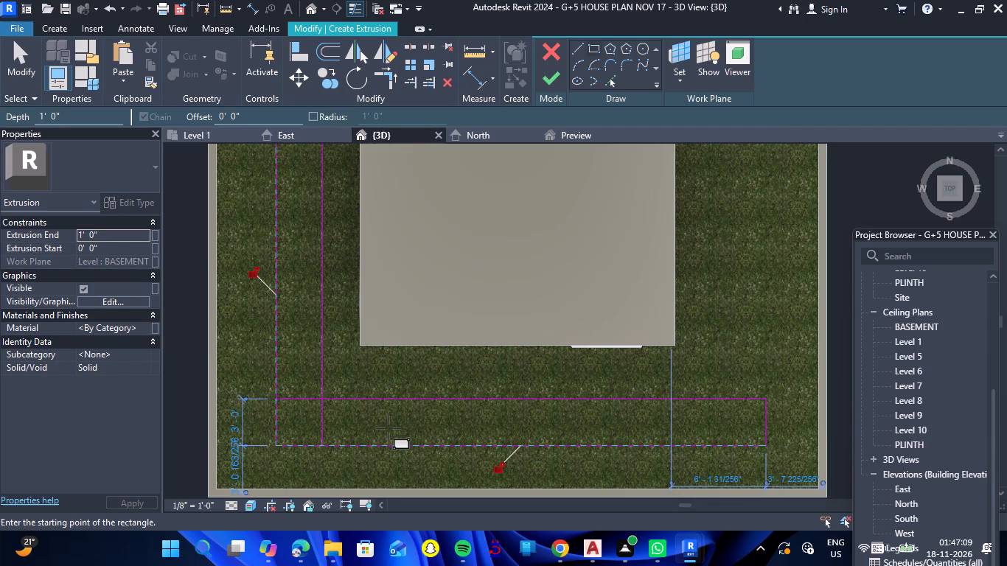
Sketch a rectangle about 41' long and 3'-9" wide along the house's east side, between the south and north rectangles.
{"action": "scroll", "coordinate": [392, 428], "scroll_direction": "down", "scroll_amount": 7}
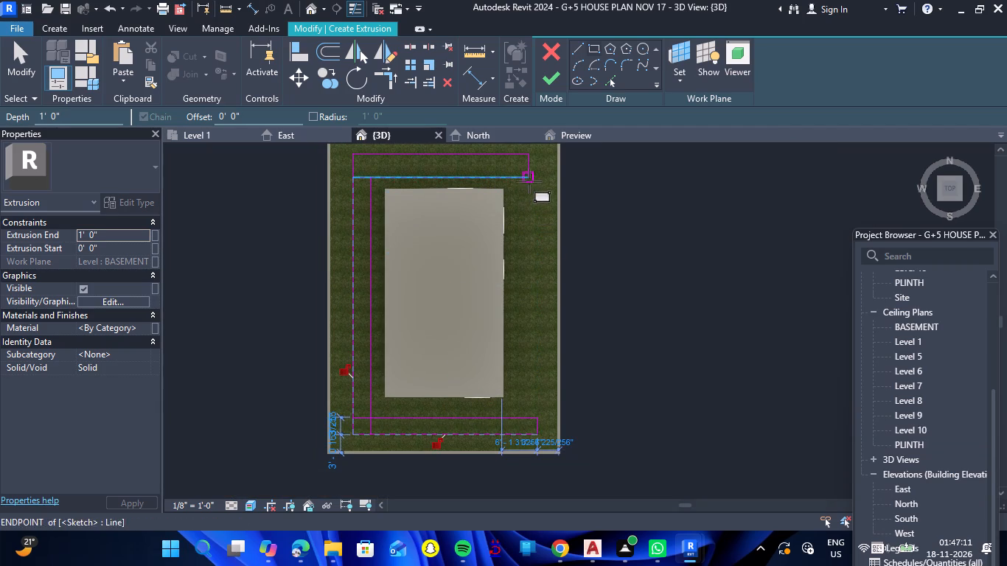
{"action": "left_click", "coordinate": [537, 415]}
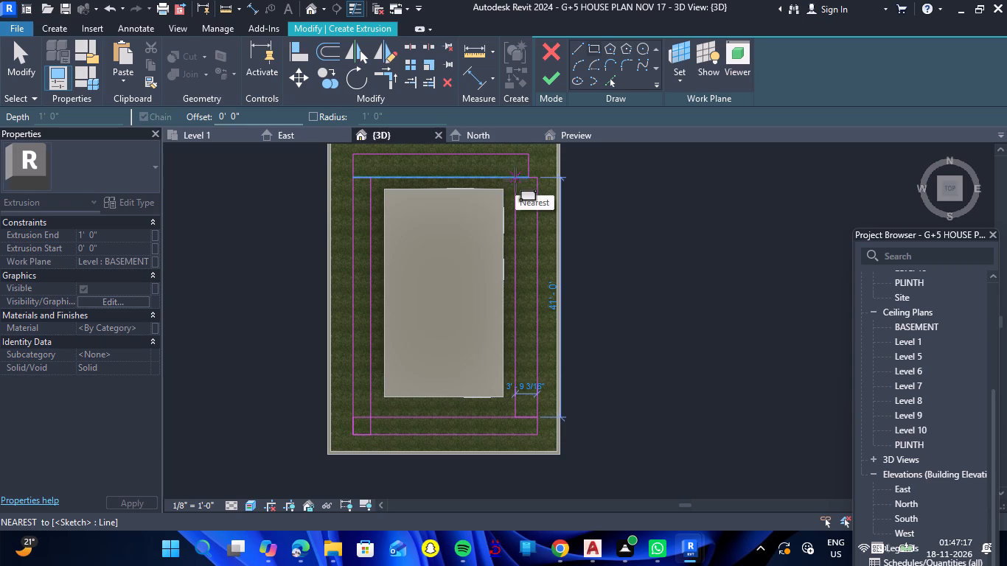
{"action": "left_click", "coordinate": [515, 180]}
Set the width of the east road rectangle to 3' and finish drawing rectangles.
{"action": "scroll", "coordinate": [532, 395], "scroll_direction": "up", "scroll_amount": 6}
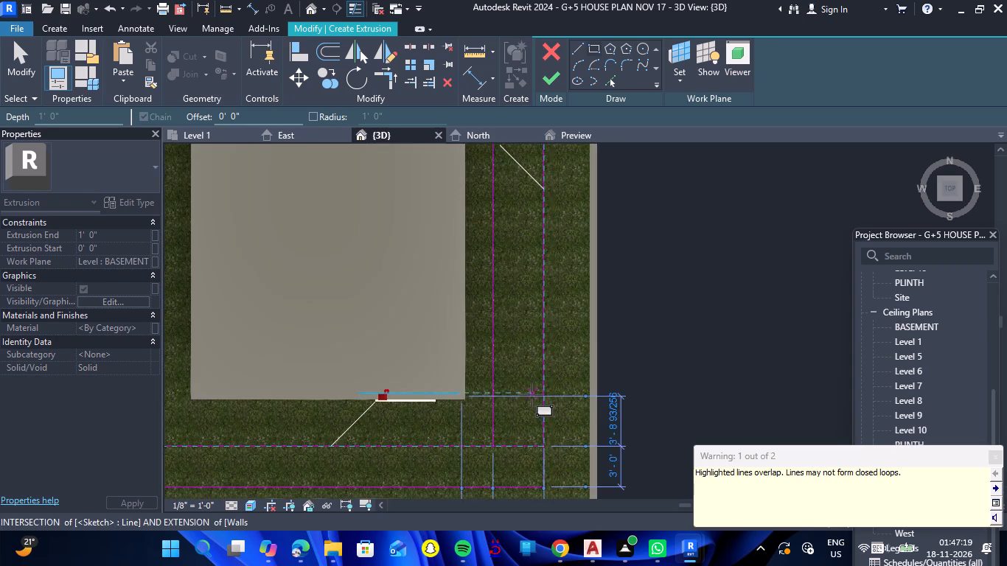
{"action": "scroll", "coordinate": [530, 395], "scroll_direction": "down", "scroll_amount": 6}
{"action": "scroll", "coordinate": [526, 448], "scroll_direction": "up", "scroll_amount": 11}
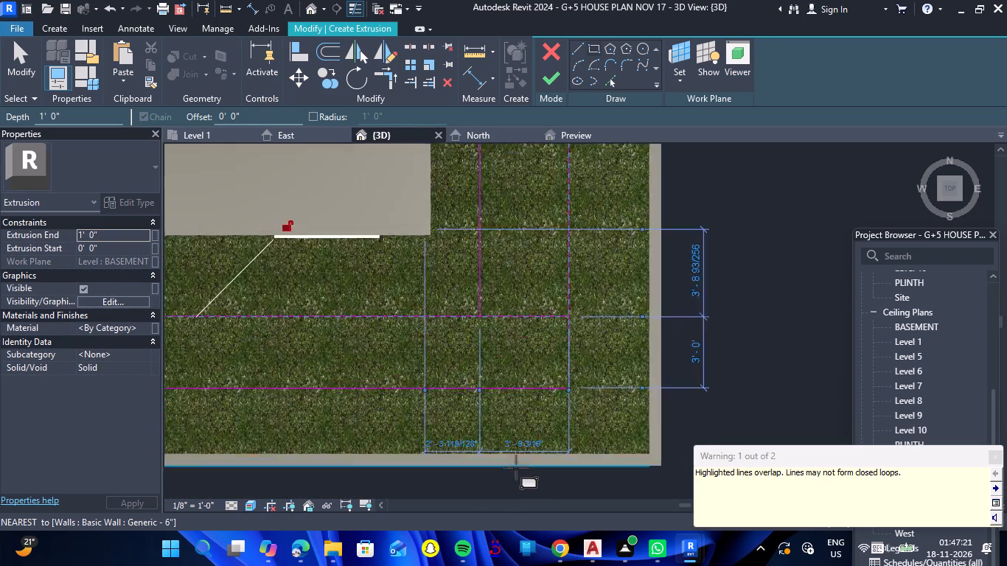
{"action": "scroll", "coordinate": [516, 467], "scroll_direction": "up", "scroll_amount": 2}
{"action": "left_click", "coordinate": [523, 430]}
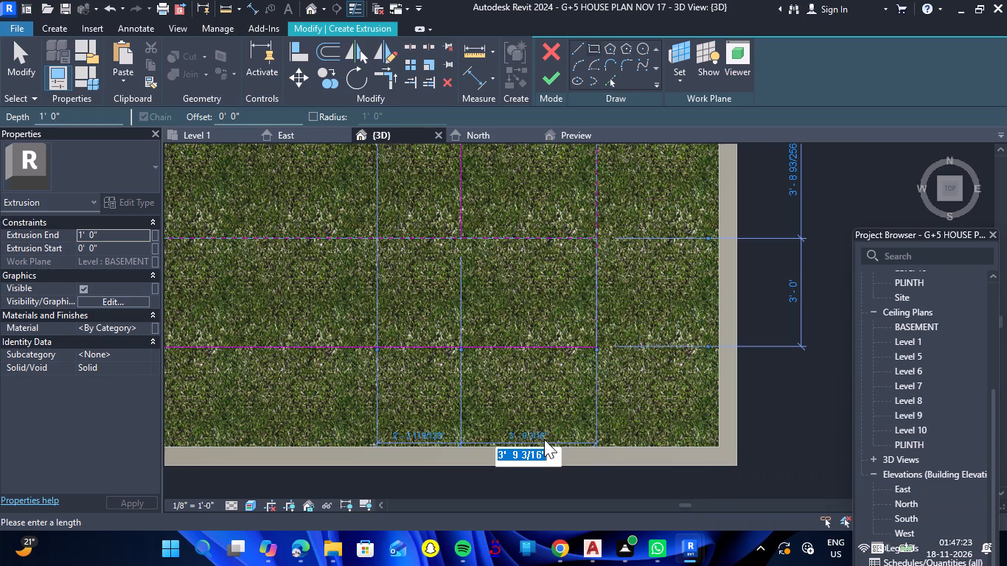
{"action": "type", "text": "3'"}
{"action": "key", "text": "Return"}
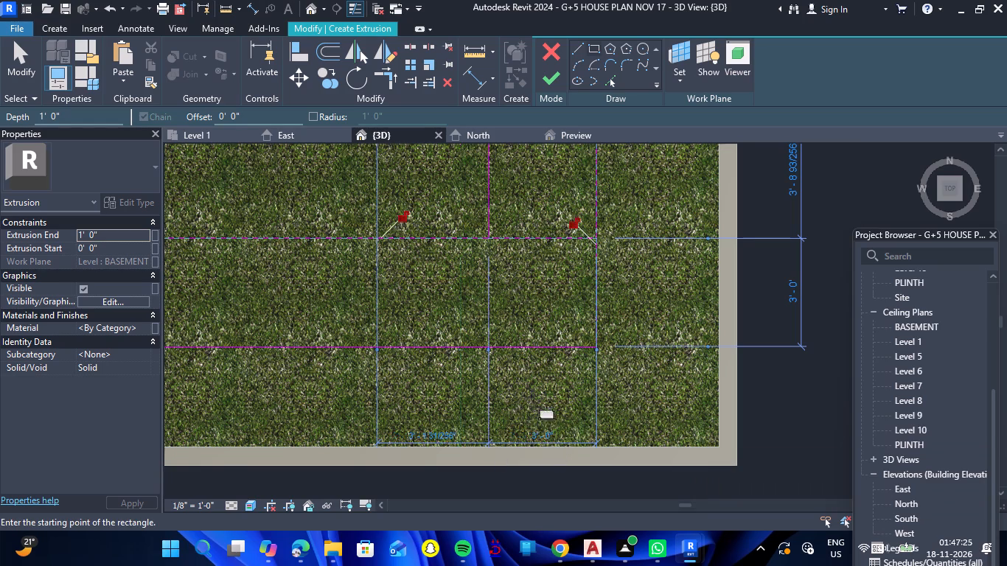
{"action": "scroll", "coordinate": [545, 393], "scroll_direction": "down", "scroll_amount": 13}
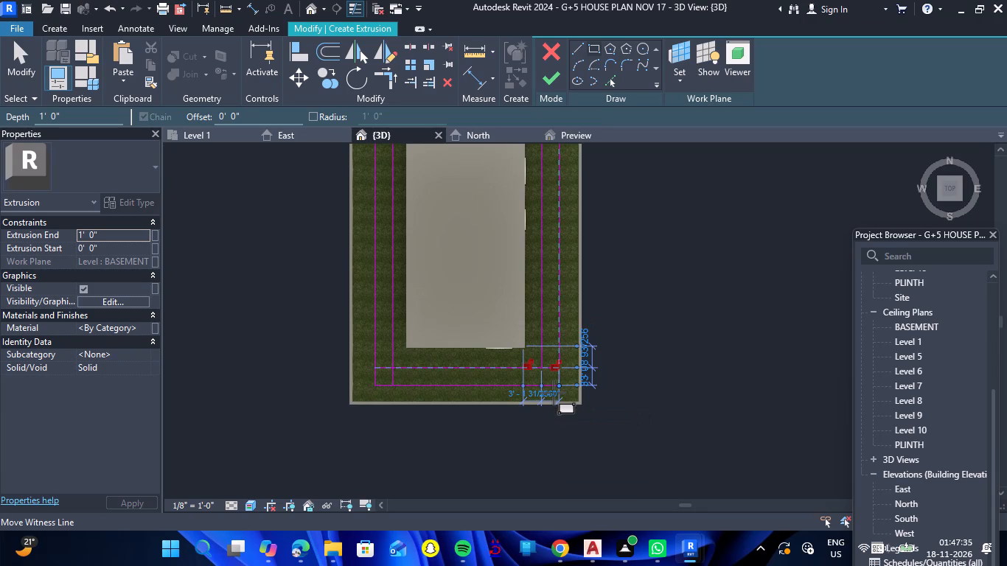
{"action": "key", "text": "Escape"}
{"action": "scroll", "coordinate": [584, 374], "scroll_direction": "down", "scroll_amount": 1}
{"action": "key", "text": "Escape"}
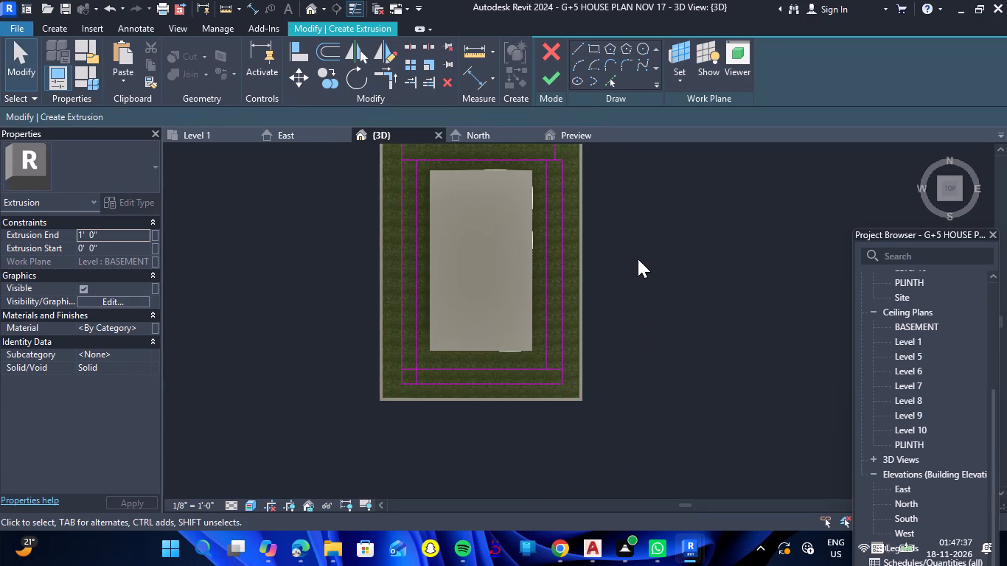
{"action": "key", "text": "Escape"}
Check the north road rectangle's short east edge and its depth.
{"action": "scroll", "coordinate": [639, 257], "scroll_direction": "down", "scroll_amount": 3}
{"action": "scroll", "coordinate": [593, 175], "scroll_direction": "up", "scroll_amount": 2}
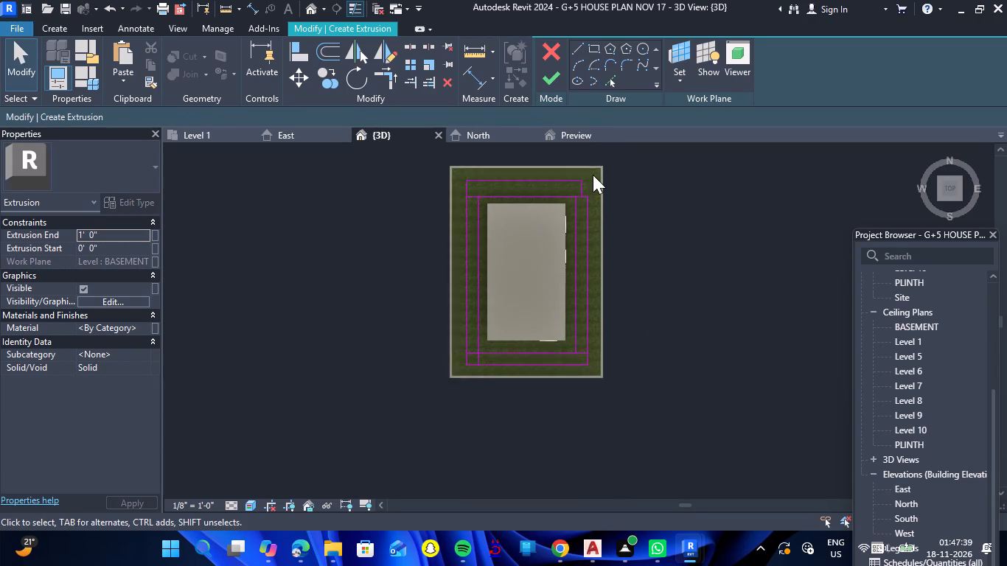
{"action": "scroll", "coordinate": [593, 175], "scroll_direction": "up", "scroll_amount": 9}
{"action": "left_click", "coordinate": [574, 230]}
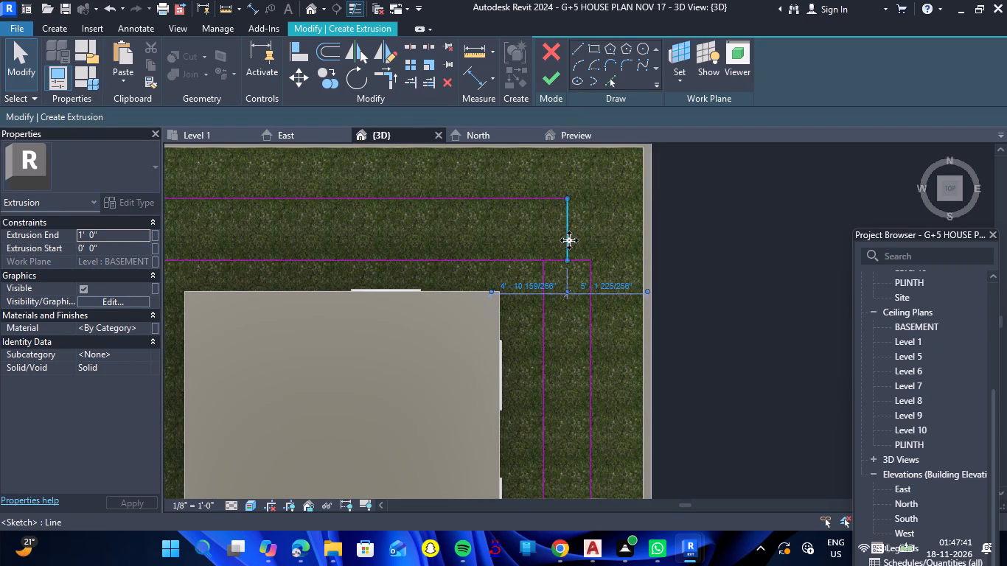
{"action": "scroll", "coordinate": [580, 234], "scroll_direction": "down", "scroll_amount": 4}
{"action": "key", "text": "Escape"}
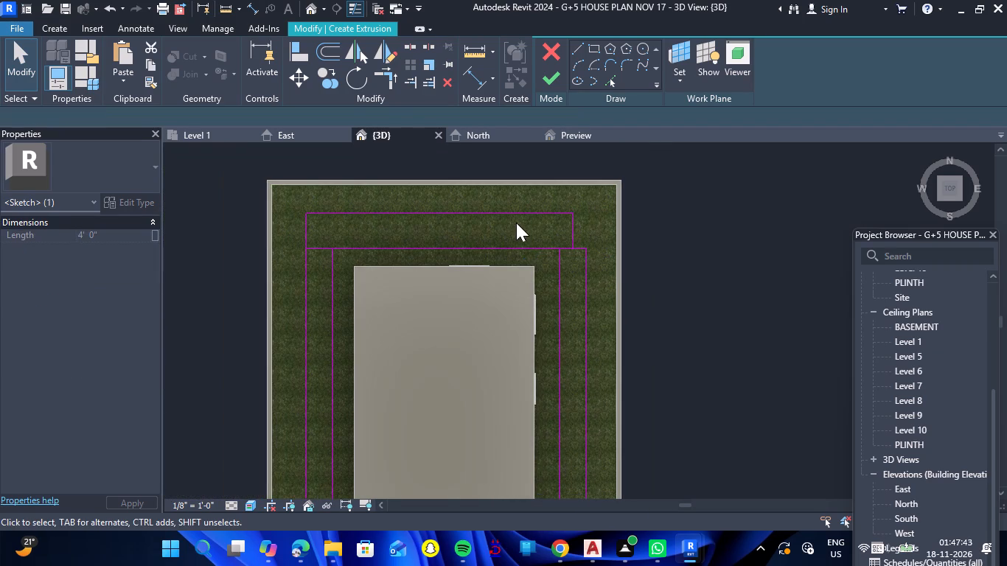
{"action": "left_click", "coordinate": [526, 215]}
{"action": "scroll", "coordinate": [577, 231], "scroll_direction": "up", "scroll_amount": 6}
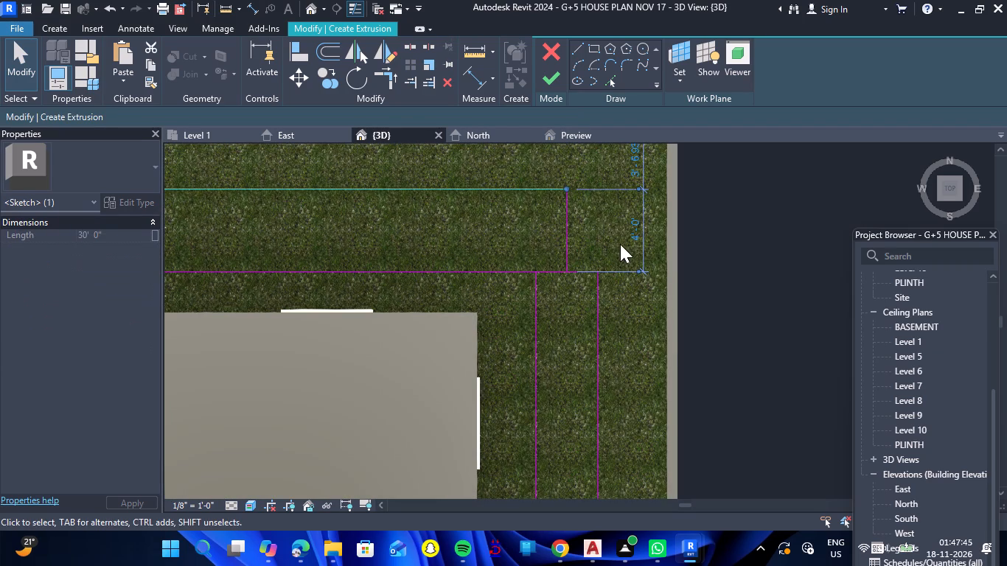
{"action": "left_click", "coordinate": [630, 235]}
{"action": "key", "text": "Escape"}
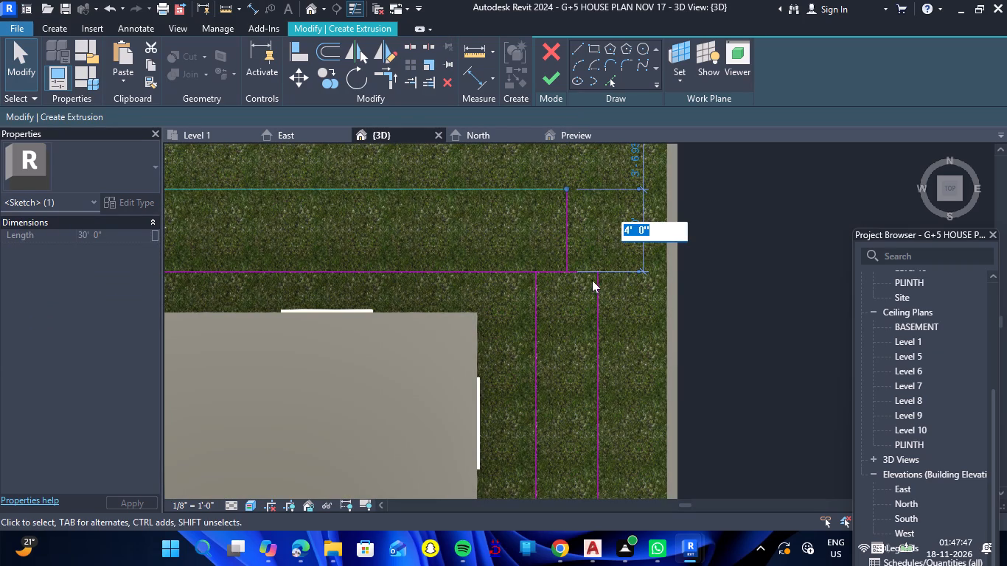
Set the width of the east road rectangle to 4' by moving its inner edge.
{"action": "left_click", "coordinate": [541, 292]}
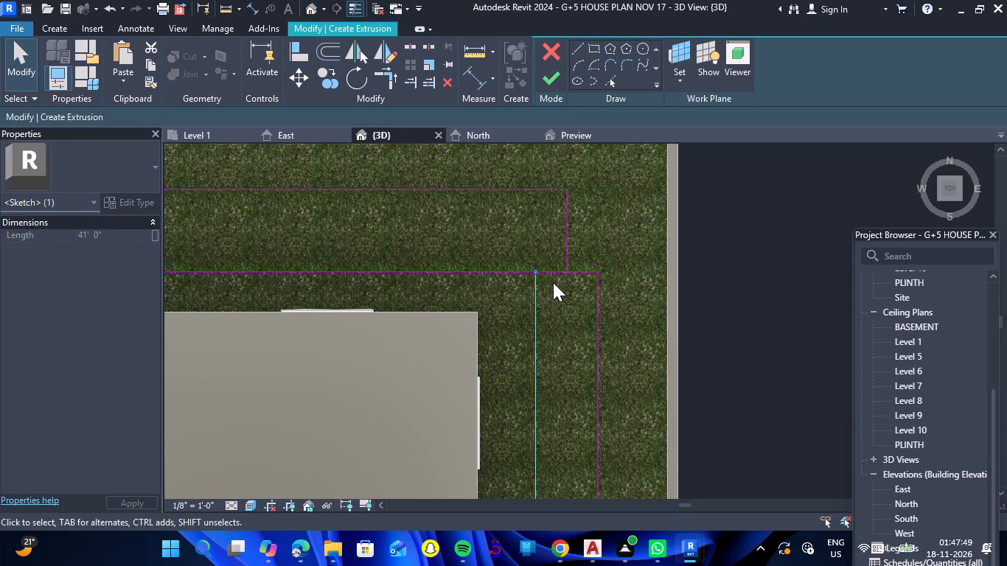
{"action": "scroll", "coordinate": [554, 282], "scroll_direction": "down", "scroll_amount": 12}
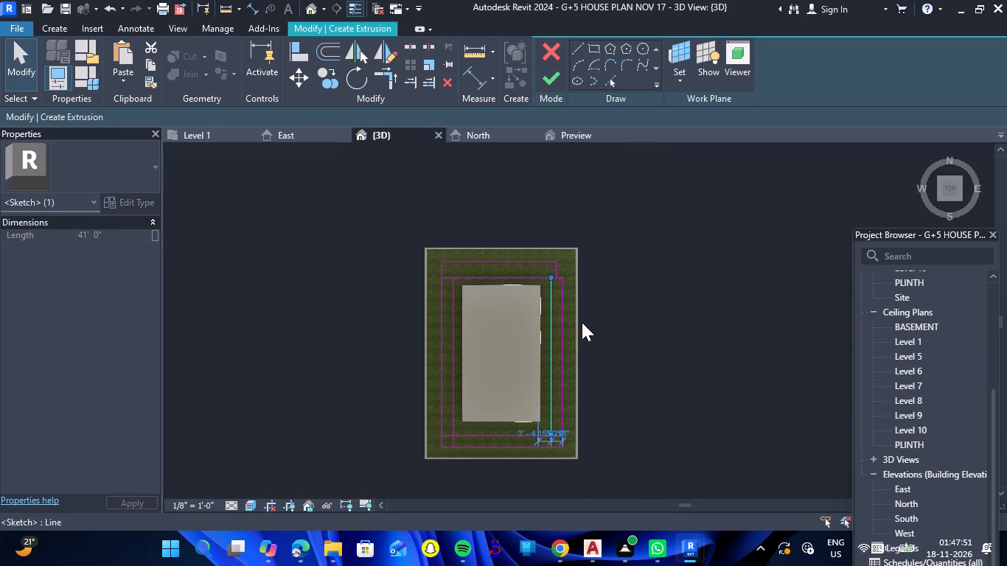
{"action": "scroll", "coordinate": [549, 441], "scroll_direction": "up", "scroll_amount": 15}
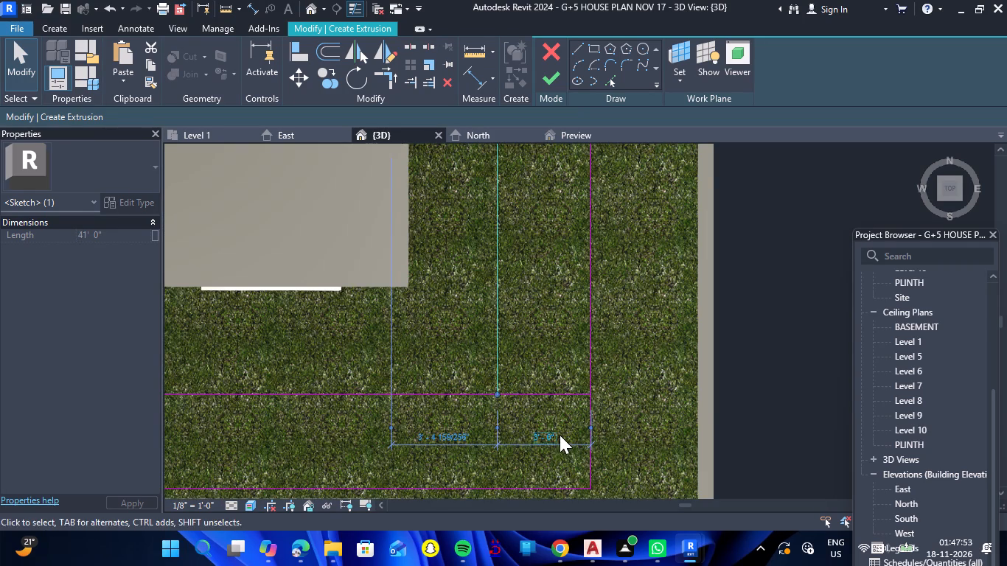
{"action": "left_click", "coordinate": [556, 435]}
{"action": "type", "text": "4'"}
{"action": "key", "text": "Return"}
Set the depth of the south road rectangle to 4' by moving its outer edge.
{"action": "scroll", "coordinate": [565, 453], "scroll_direction": "down", "scroll_amount": 12}
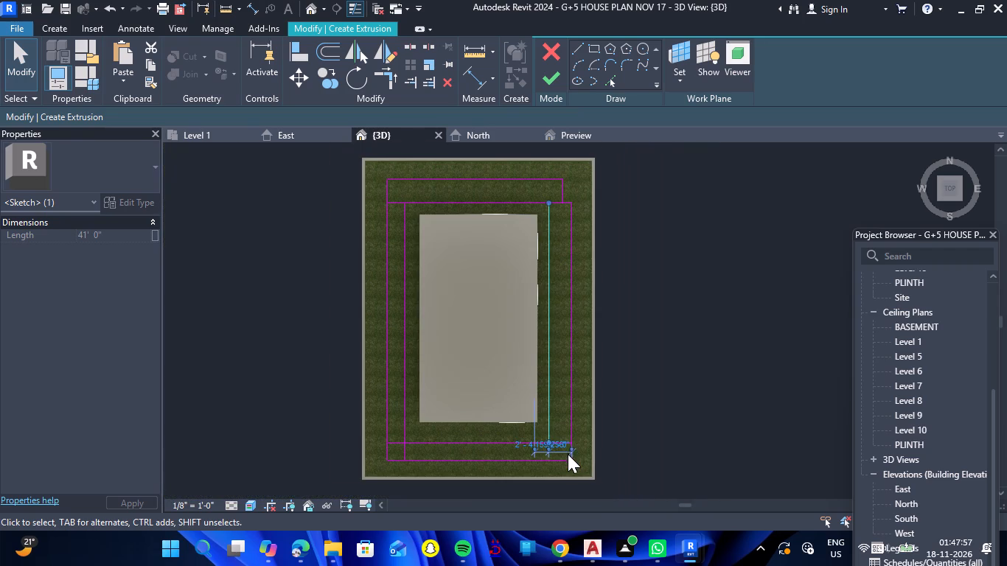
{"action": "scroll", "coordinate": [401, 473], "scroll_direction": "up", "scroll_amount": 4}
{"action": "left_click", "coordinate": [421, 452]}
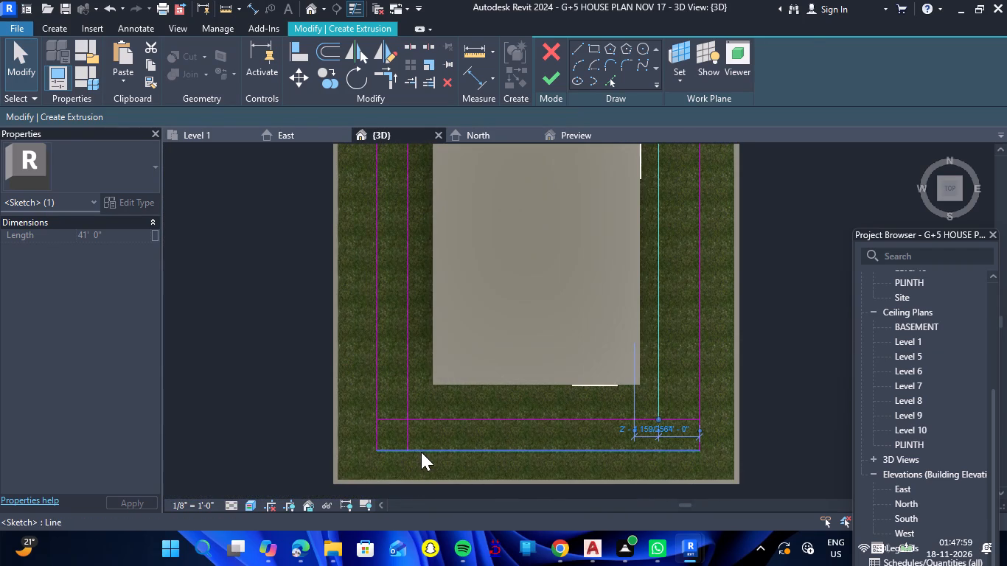
{"action": "scroll", "coordinate": [323, 455], "scroll_direction": "up", "scroll_amount": 8}
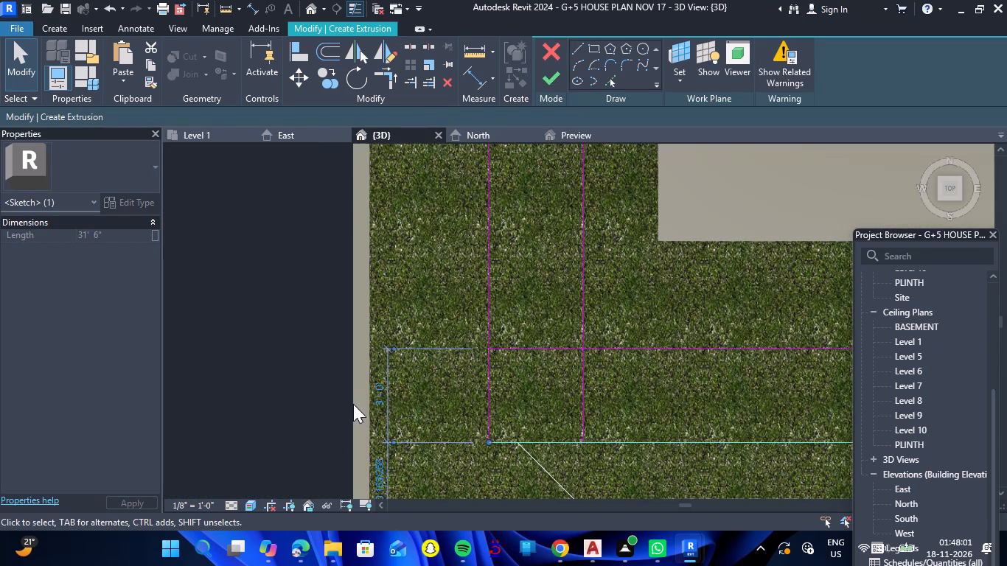
{"action": "left_click", "coordinate": [372, 401]}
{"action": "type", "text": "4'"}
{"action": "key", "text": "Return"}
Set the width of the west road rectangle to 4' by moving its outer edge.
{"action": "scroll", "coordinate": [447, 401], "scroll_direction": "down", "scroll_amount": 10}
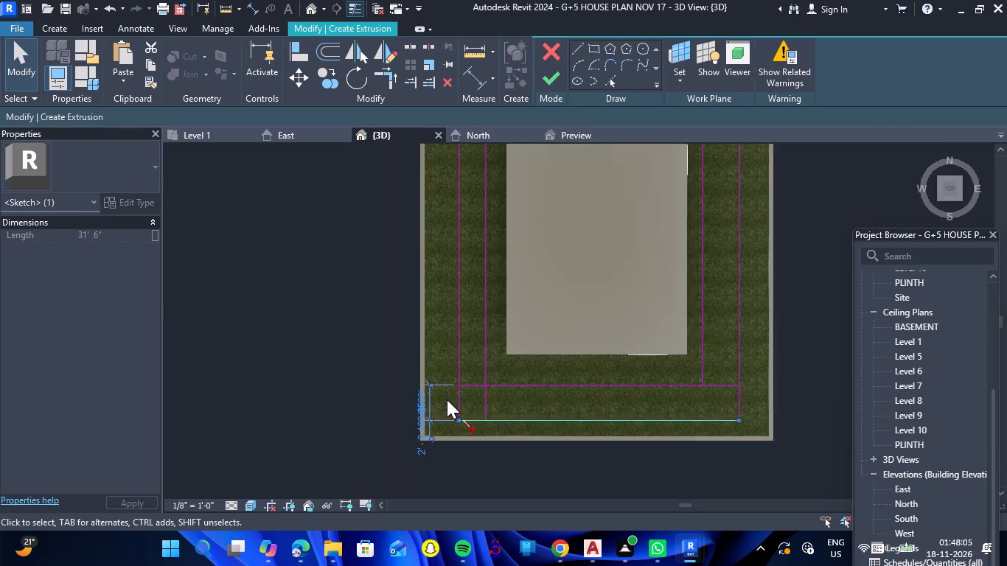
{"action": "scroll", "coordinate": [454, 354], "scroll_direction": "down", "scroll_amount": 4}
{"action": "scroll", "coordinate": [450, 176], "scroll_direction": "up", "scroll_amount": 7}
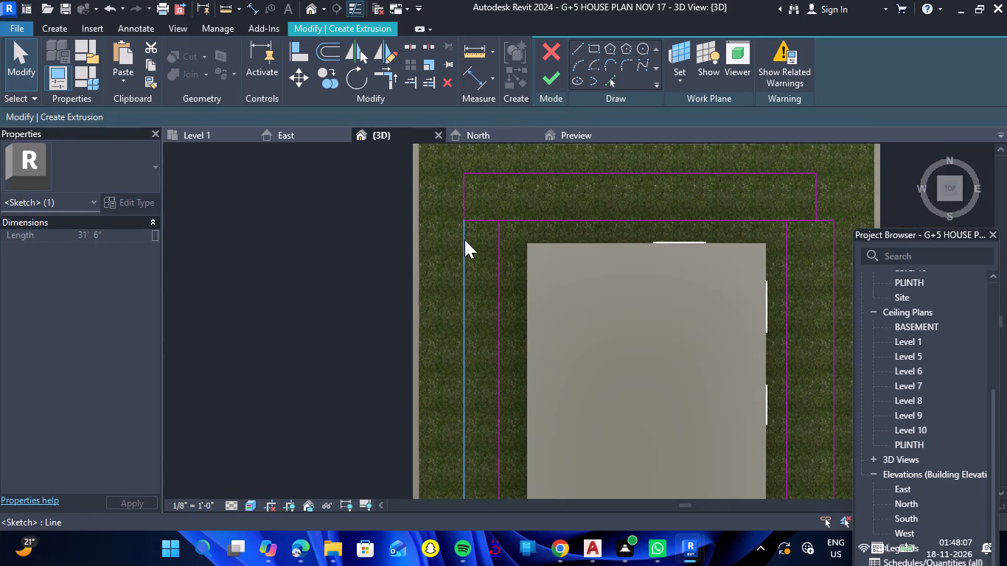
{"action": "left_click", "coordinate": [464, 242]}
{"action": "scroll", "coordinate": [474, 233], "scroll_direction": "down", "scroll_amount": 7}
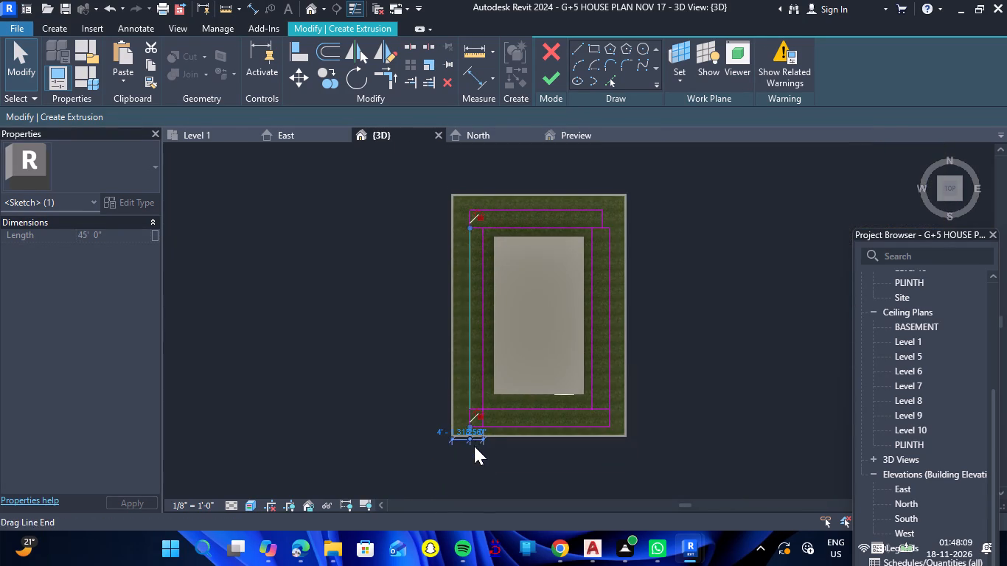
{"action": "scroll", "coordinate": [474, 449], "scroll_direction": "up", "scroll_amount": 14}
{"action": "left_click", "coordinate": [492, 413]}
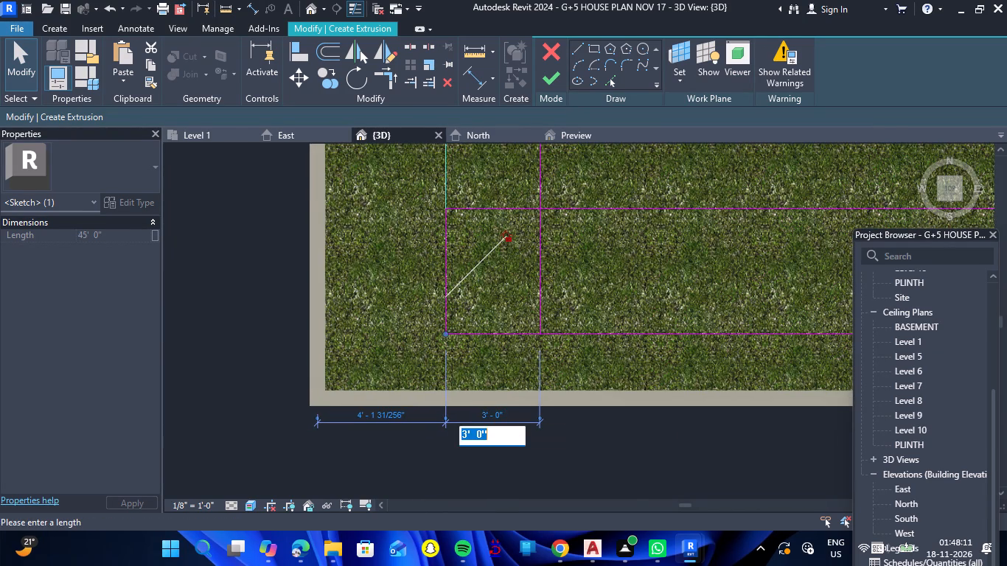
{"action": "type", "text": "4'"}
{"action": "key", "text": "Return"}
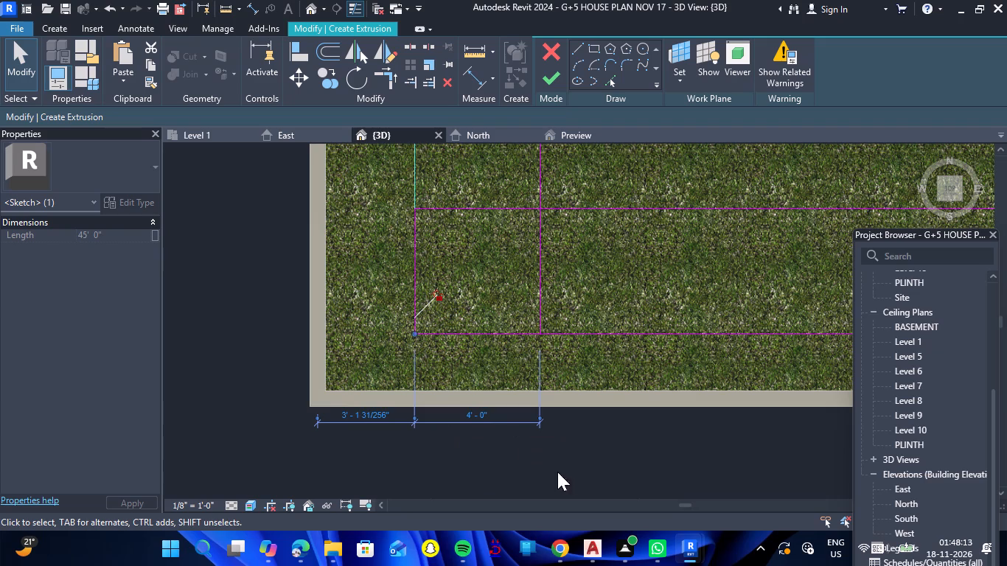
{"action": "left_click", "coordinate": [599, 437]}
Nudge the north road rectangle's short east edge about 1'-4" eastward, toward the east rectangle's outer edge.
{"action": "scroll", "coordinate": [599, 437], "scroll_direction": "down", "scroll_amount": 13}
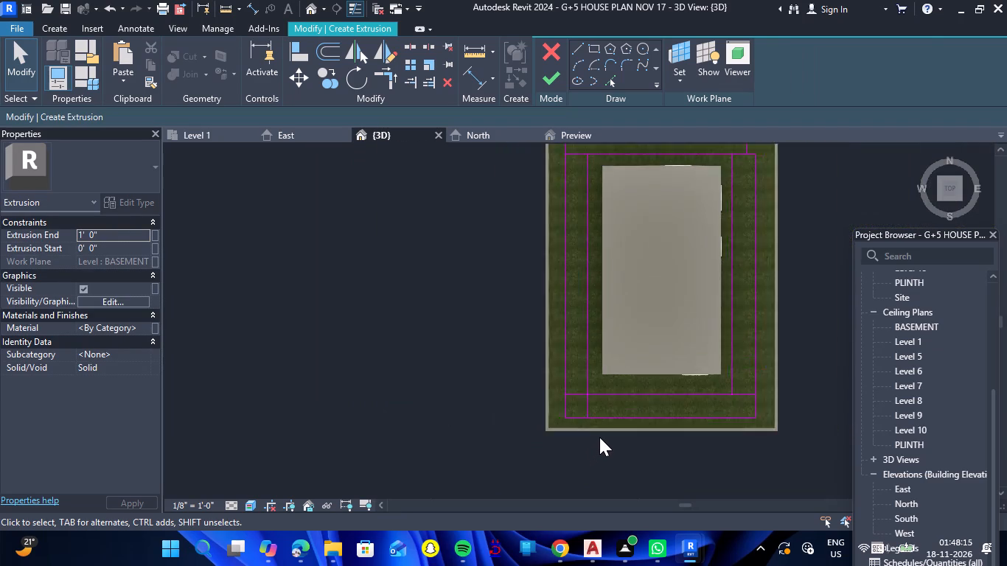
{"action": "scroll", "coordinate": [697, 226], "scroll_direction": "up", "scroll_amount": 5}
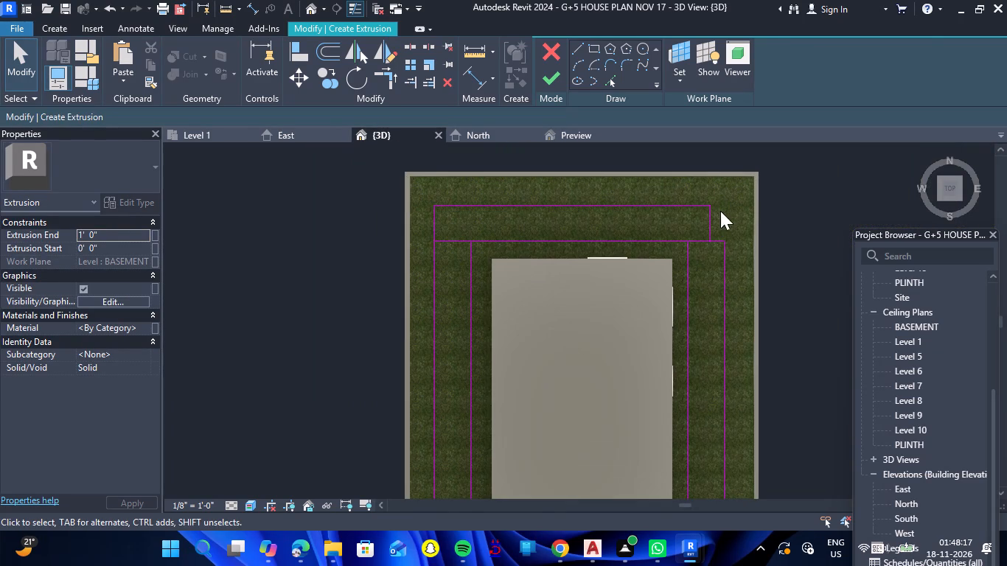
{"action": "left_click", "coordinate": [709, 226]}
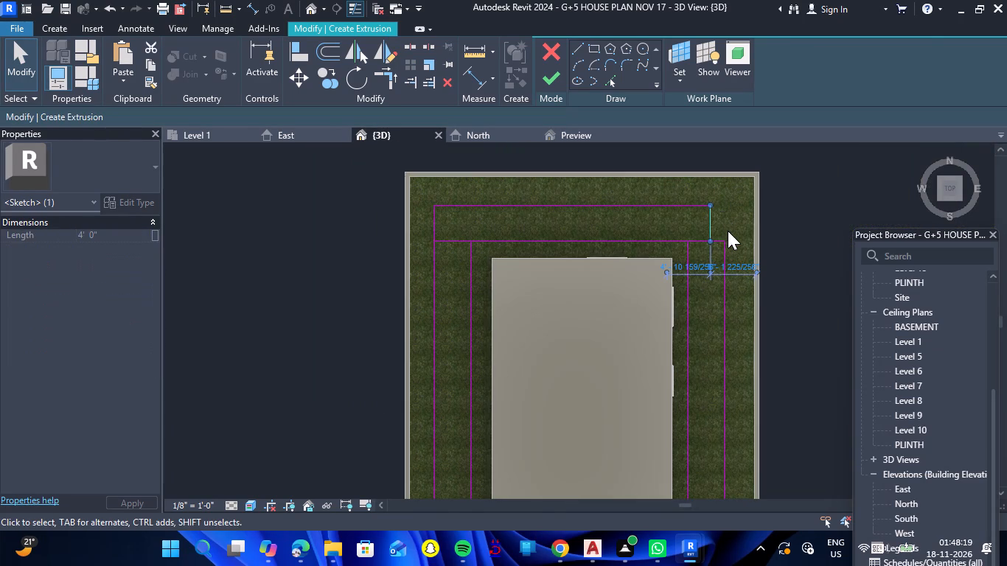
{"action": "key", "text": "Right"}
{"action": "key", "text": "Right"}
{"action": "key", "text": "Right"}
{"action": "key", "text": "Right"}
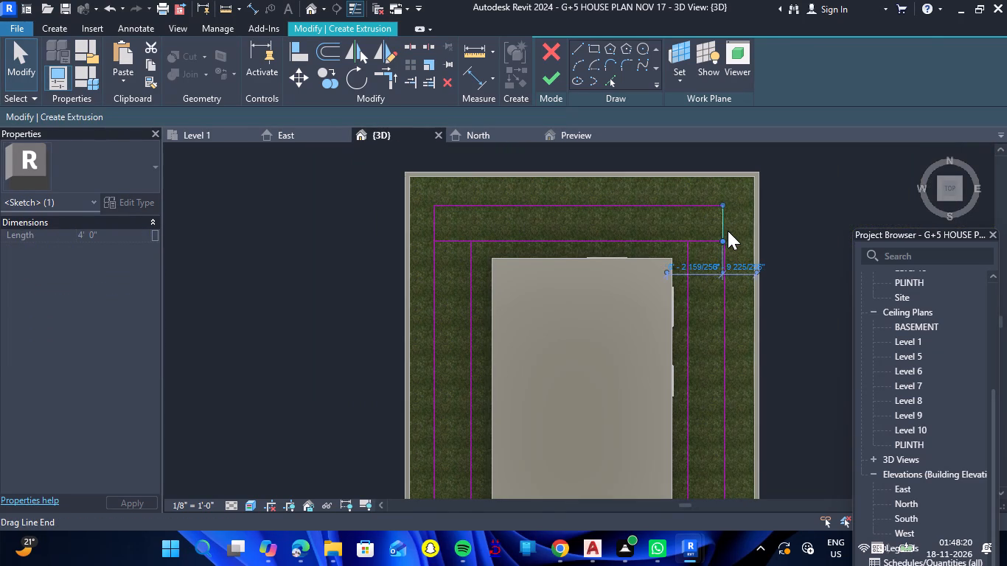
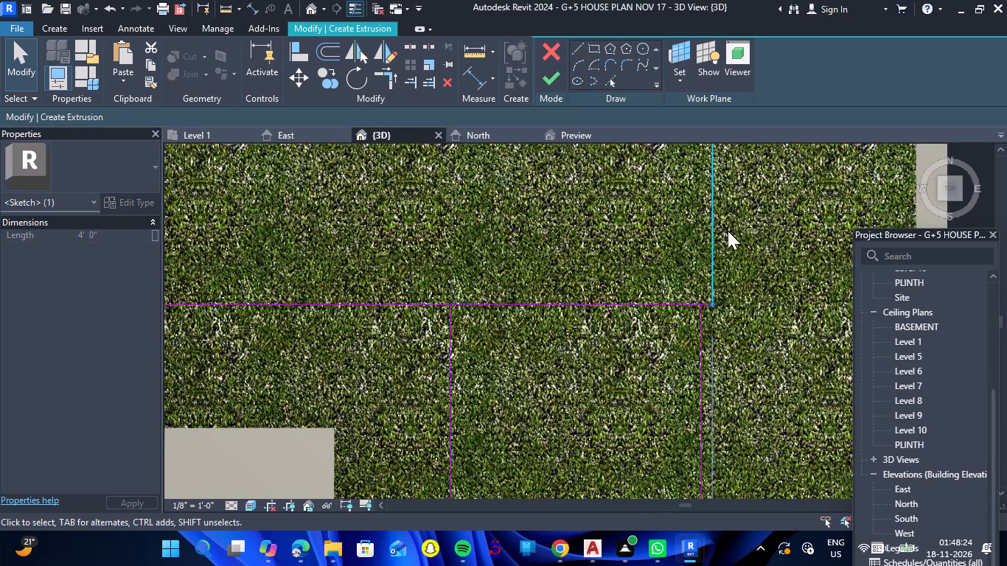
Nudge the north road rectangle's short east edge westward into line with the east rectangle's outer edge.
{"action": "key", "text": "Left"}
{"action": "key", "text": "Left"}
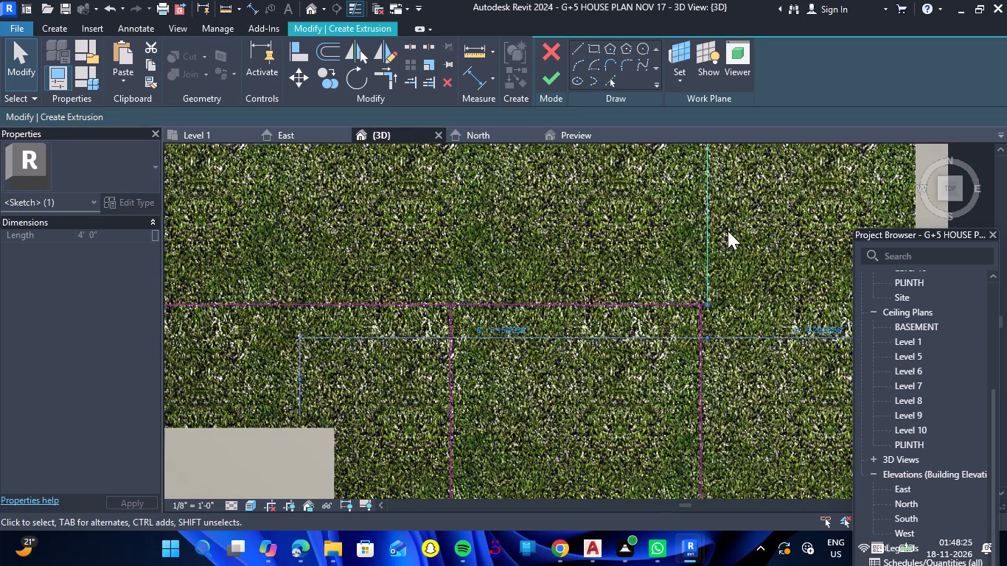
{"action": "key", "text": "Left"}
{"action": "key", "text": "Escape"}
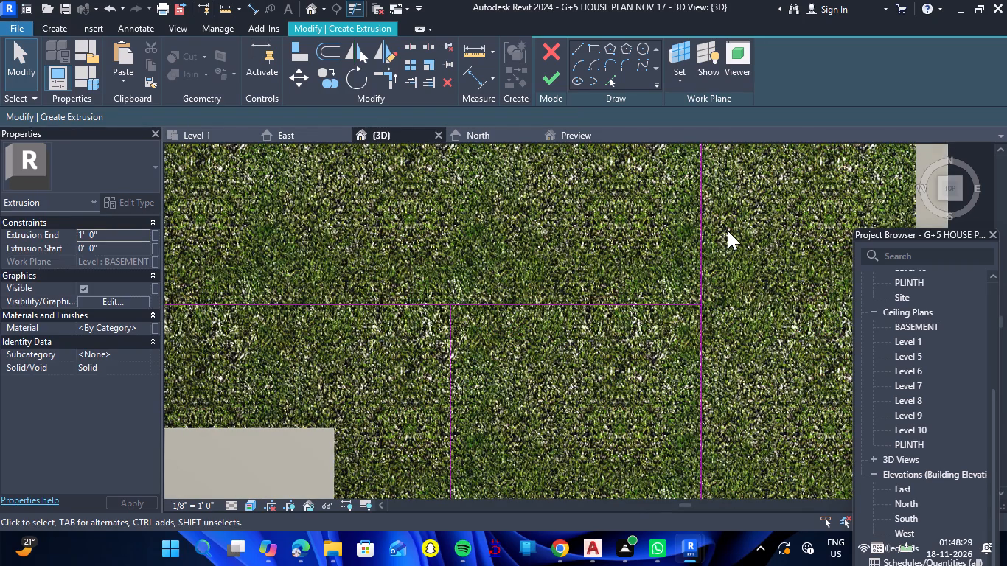
Delete the short overlapping line at the road's northeast corner and trim the north and east inner edges to a corner.
{"action": "left_click", "coordinate": [540, 304]}
{"action": "key", "text": "Delete"}
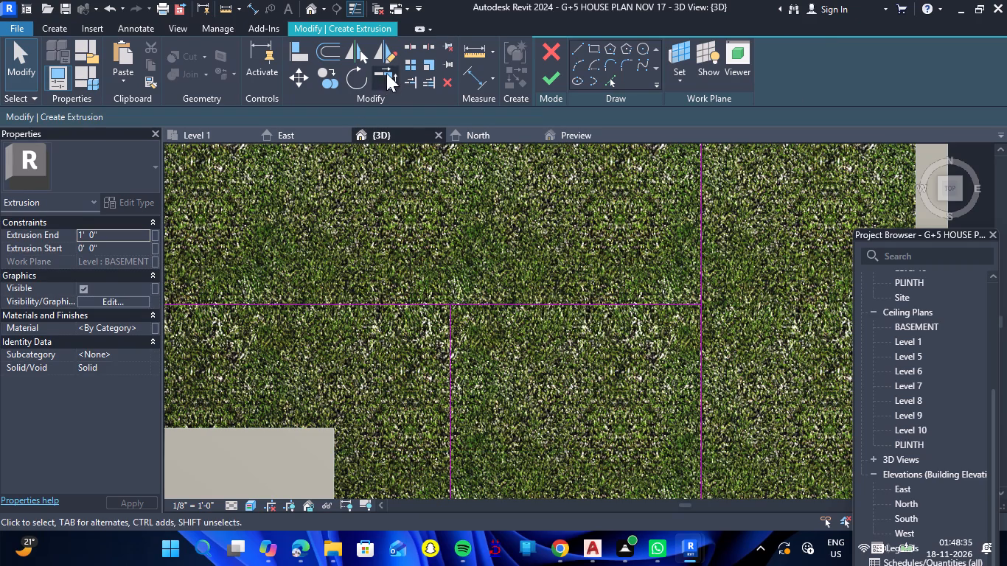
{"action": "left_click", "coordinate": [386, 72]}
{"action": "double_click", "coordinate": [407, 295]}
{"action": "left_click", "coordinate": [411, 301]}
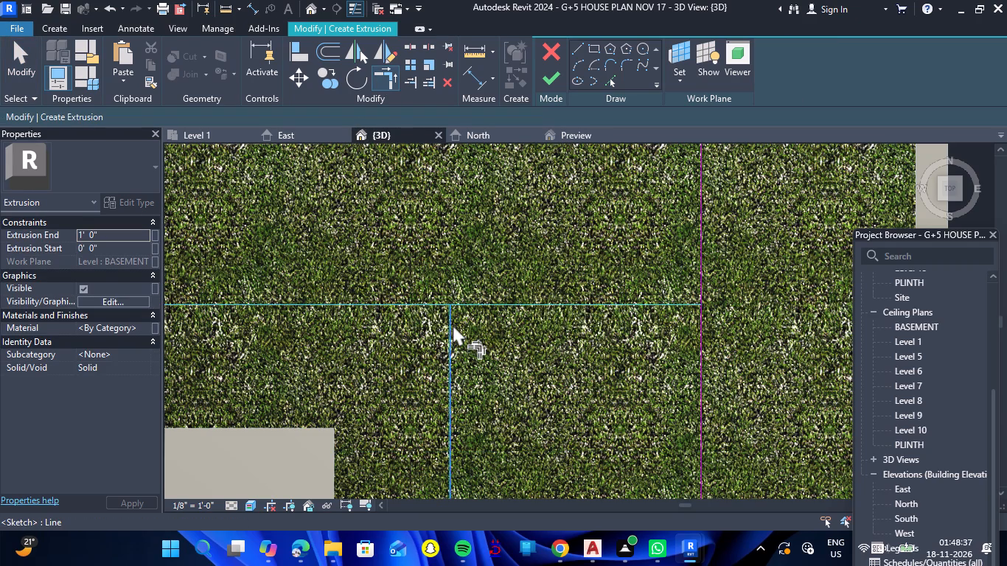
{"action": "left_click", "coordinate": [452, 328]}
{"action": "scroll", "coordinate": [557, 267], "scroll_direction": "down", "scroll_amount": 9}
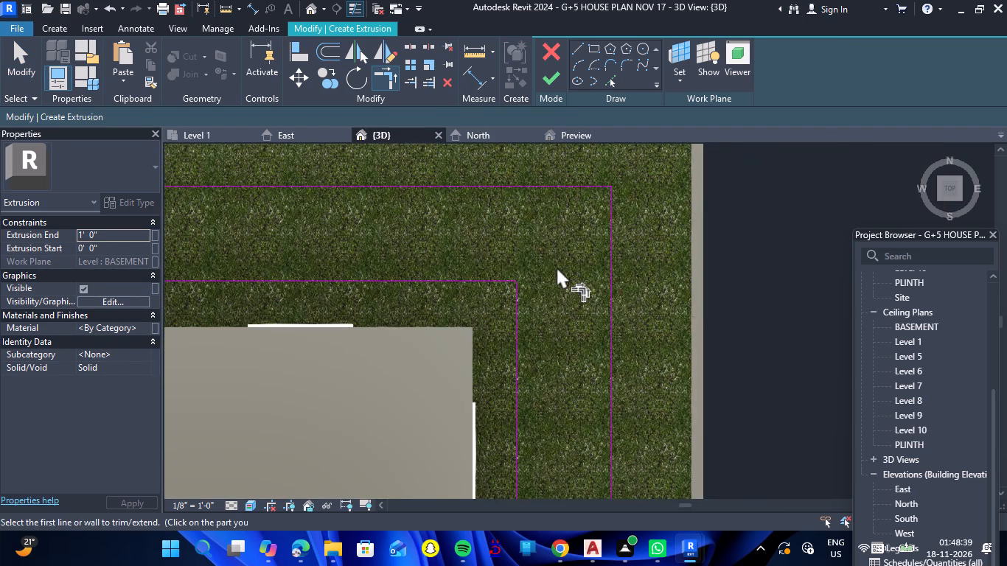
{"action": "scroll", "coordinate": [557, 267], "scroll_direction": "down", "scroll_amount": 4}
{"action": "key", "text": "Escape"}
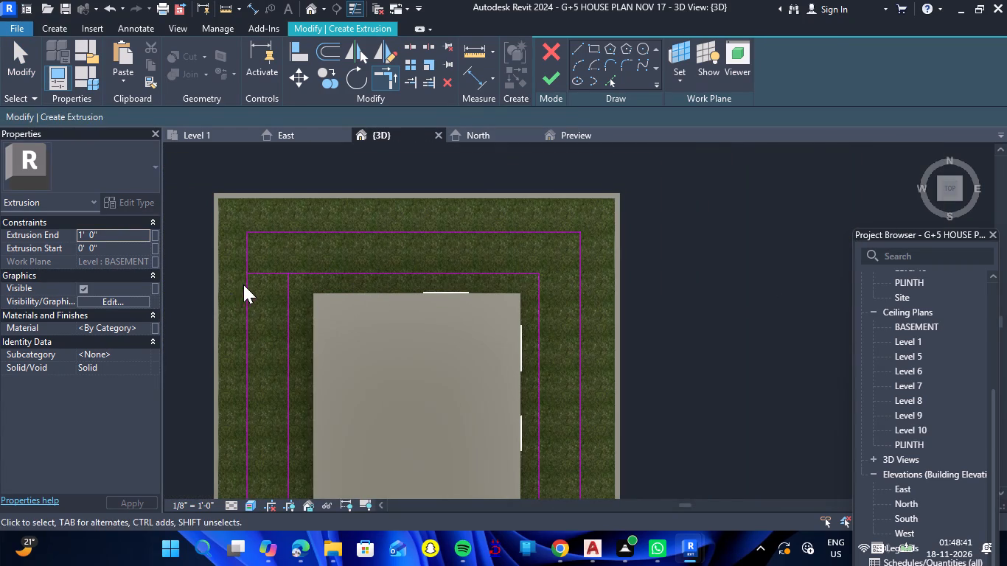
Delete the short overlapping line at the road's northwest corner and trim the north and west inner edges to a corner.
{"action": "scroll", "coordinate": [246, 275], "scroll_direction": "up", "scroll_amount": 5}
{"action": "left_click", "coordinate": [268, 267]}
{"action": "key", "text": "Delete"}
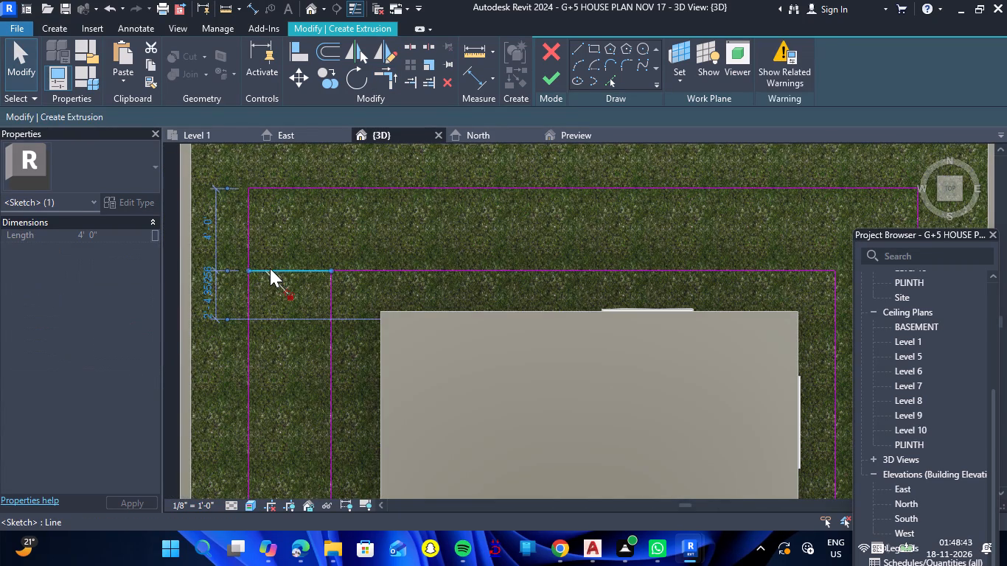
{"action": "left_click", "coordinate": [382, 80]}
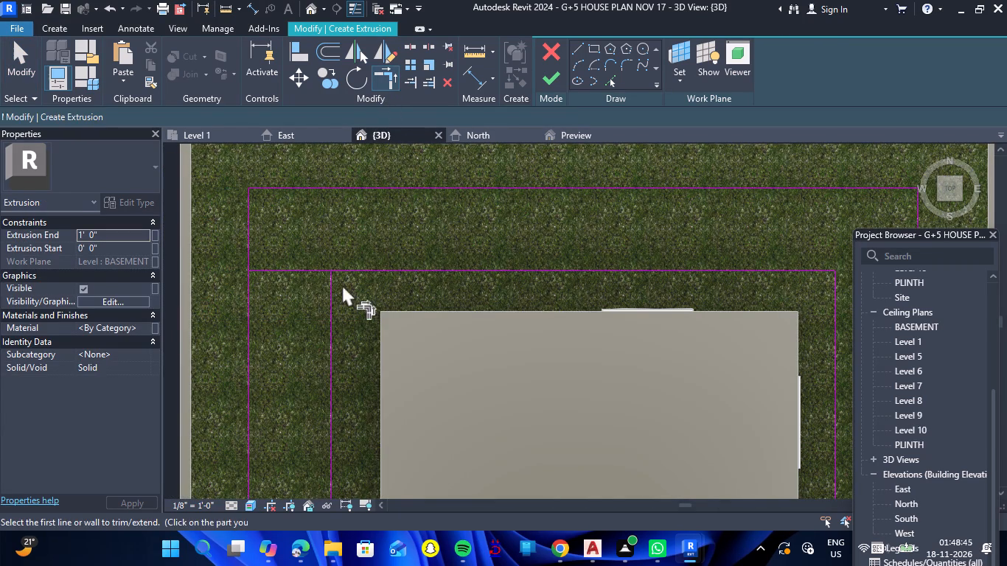
{"action": "left_click", "coordinate": [327, 300]}
{"action": "left_click", "coordinate": [352, 270]}
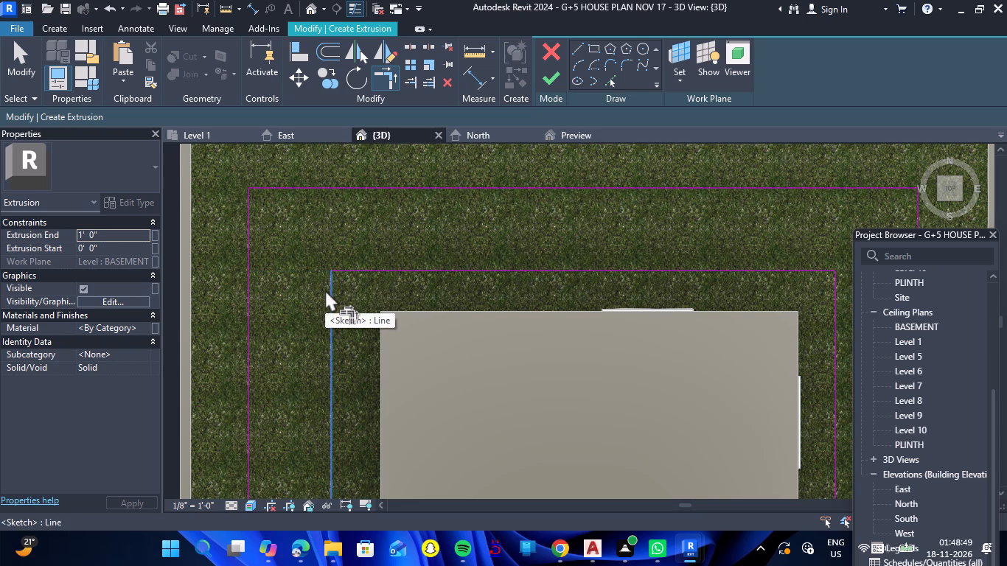
{"action": "scroll", "coordinate": [341, 276], "scroll_direction": "down", "scroll_amount": 12}
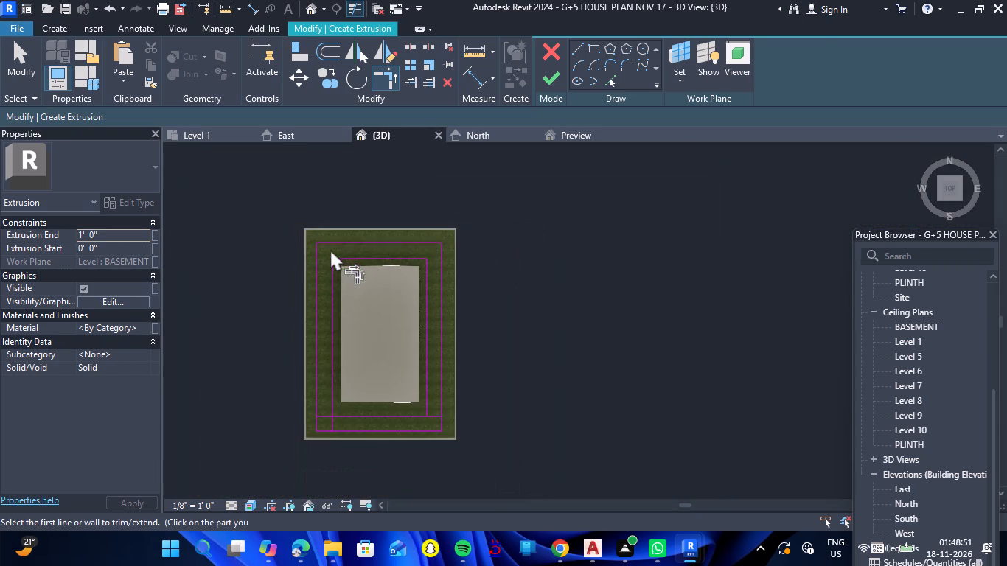
{"action": "key", "text": "Escape"}
Trim the west and south inner edges of the road sketch to a corner at the southwest.
{"action": "scroll", "coordinate": [319, 424], "scroll_direction": "up", "scroll_amount": 12}
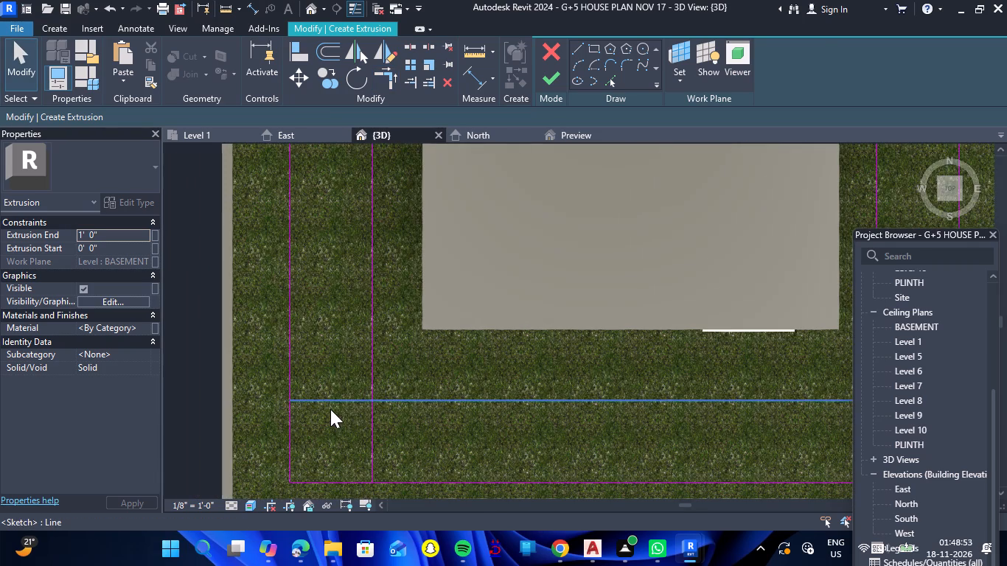
{"action": "left_click", "coordinate": [399, 88]}
{"action": "left_click", "coordinate": [369, 380]}
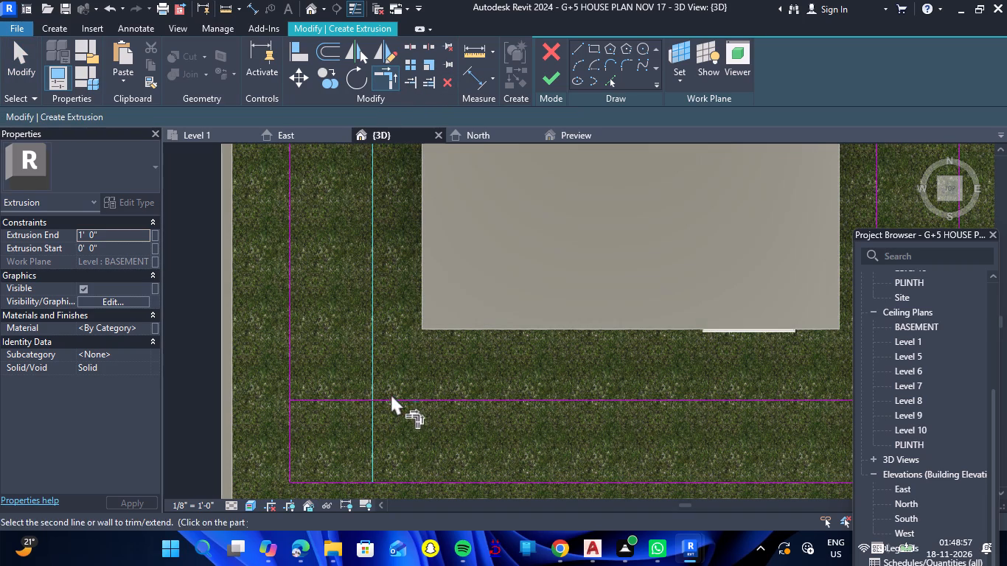
{"action": "left_click", "coordinate": [391, 394]}
Trim the south and east inner edges to a corner at the southeast and delete the leftover 4' line across the road.
{"action": "scroll", "coordinate": [392, 386], "scroll_direction": "down", "scroll_amount": 8}
{"action": "scroll", "coordinate": [538, 379], "scroll_direction": "up", "scroll_amount": 4}
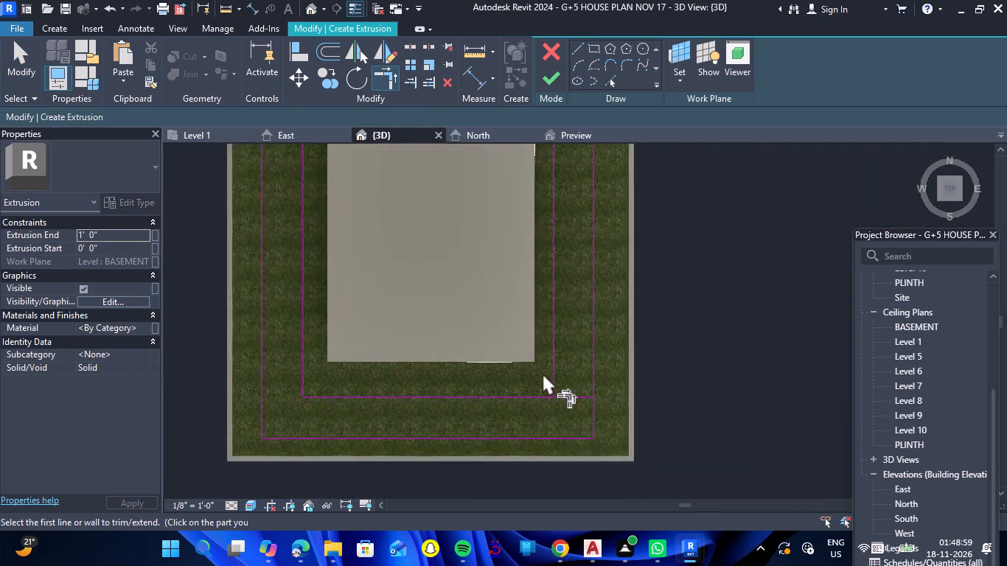
{"action": "scroll", "coordinate": [543, 373], "scroll_direction": "up", "scroll_amount": 2}
{"action": "left_click", "coordinate": [533, 409]}
{"action": "left_click", "coordinate": [556, 385]}
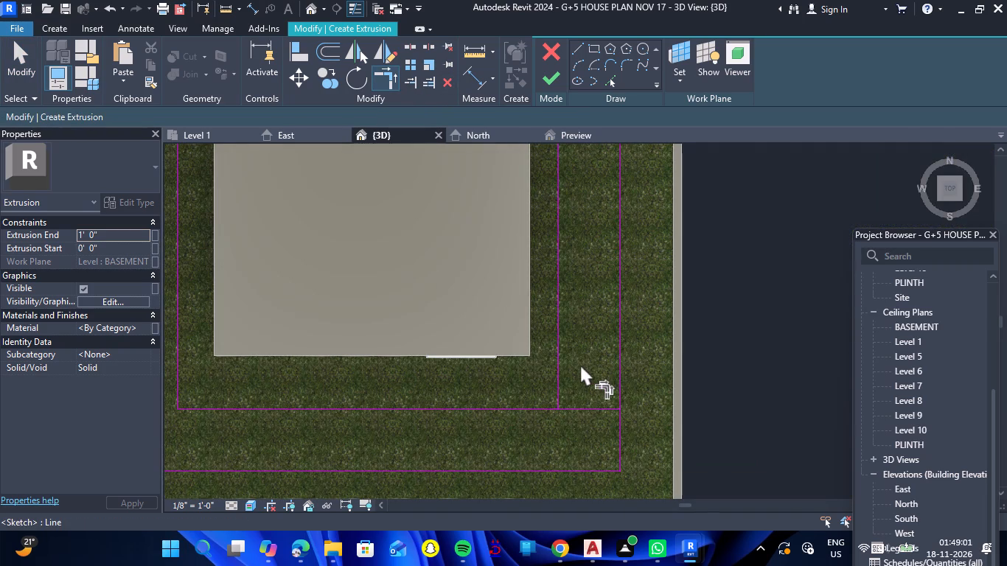
{"action": "left_click", "coordinate": [528, 410]}
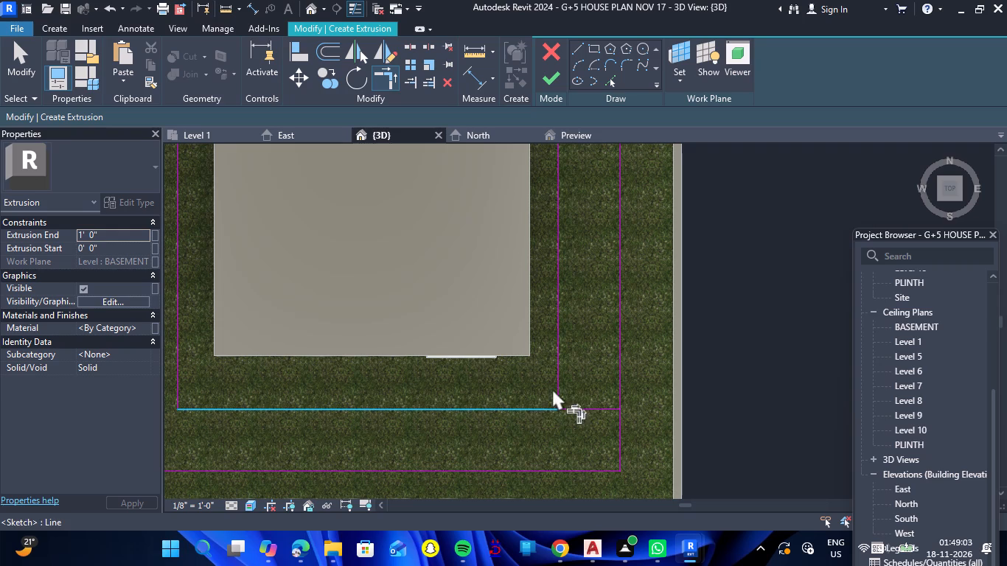
{"action": "left_click", "coordinate": [554, 382]}
{"action": "key", "text": "Escape"}
{"action": "left_click", "coordinate": [575, 407]}
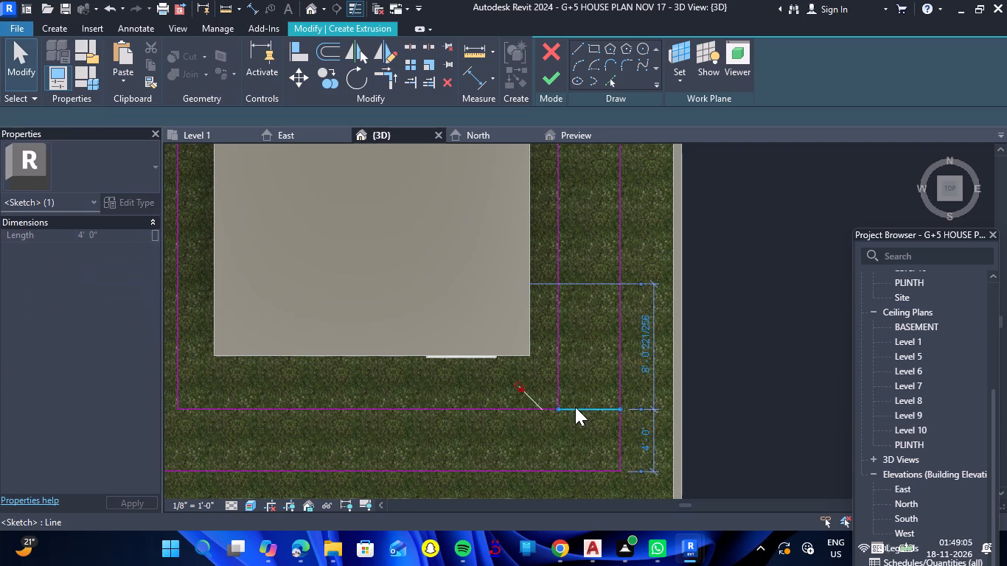
{"action": "key", "text": "Delete"}
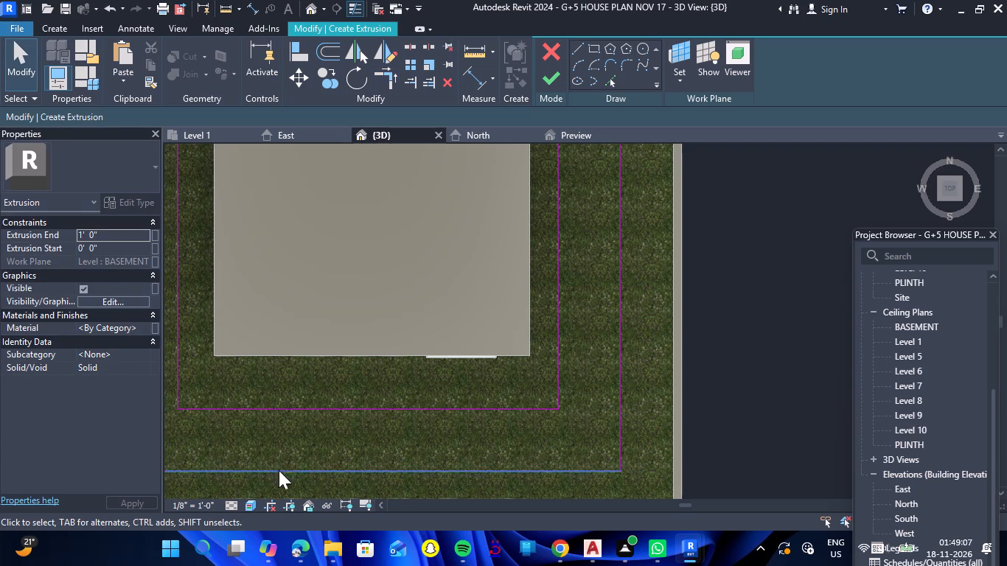
Examine the road outline against the house's front side, the lawn and the boundary wall from several angles.
{"action": "scroll", "coordinate": [297, 445], "scroll_direction": "up", "scroll_amount": 2}
{"action": "left_click_drag", "start_coordinate": [357, 446], "coordinate": [351, 329]}
{"action": "right_click_drag", "start_coordinate": [356, 446], "coordinate": [351, 329], "text": "shift"}
{"action": "scroll", "coordinate": [363, 321], "scroll_direction": "down", "scroll_amount": 7}
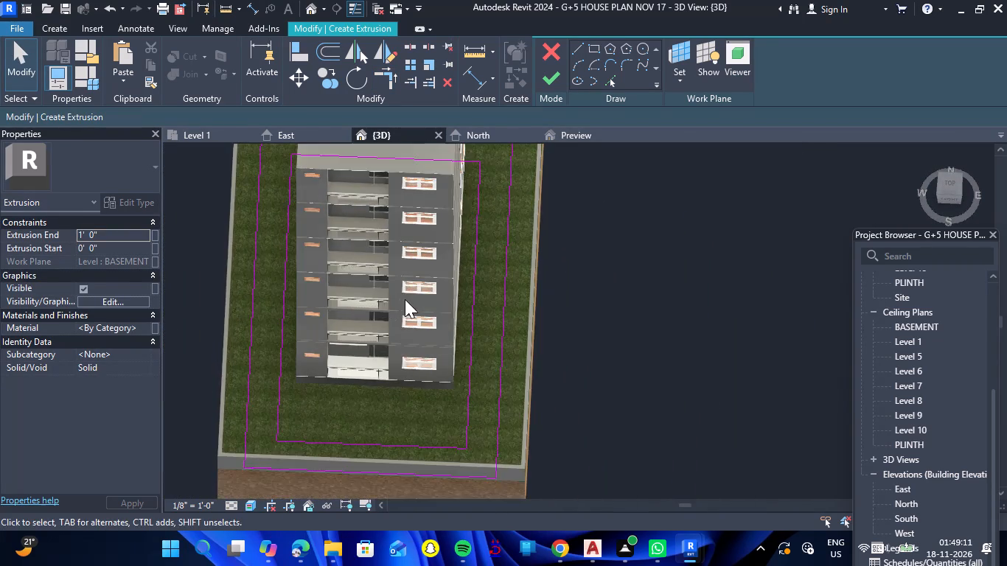
{"action": "scroll", "coordinate": [405, 299], "scroll_direction": "down", "scroll_amount": 3}
{"action": "left_click_drag", "start_coordinate": [374, 436], "coordinate": [381, 243]}
{"action": "right_click_drag", "start_coordinate": [373, 436], "coordinate": [381, 243], "text": "shift"}
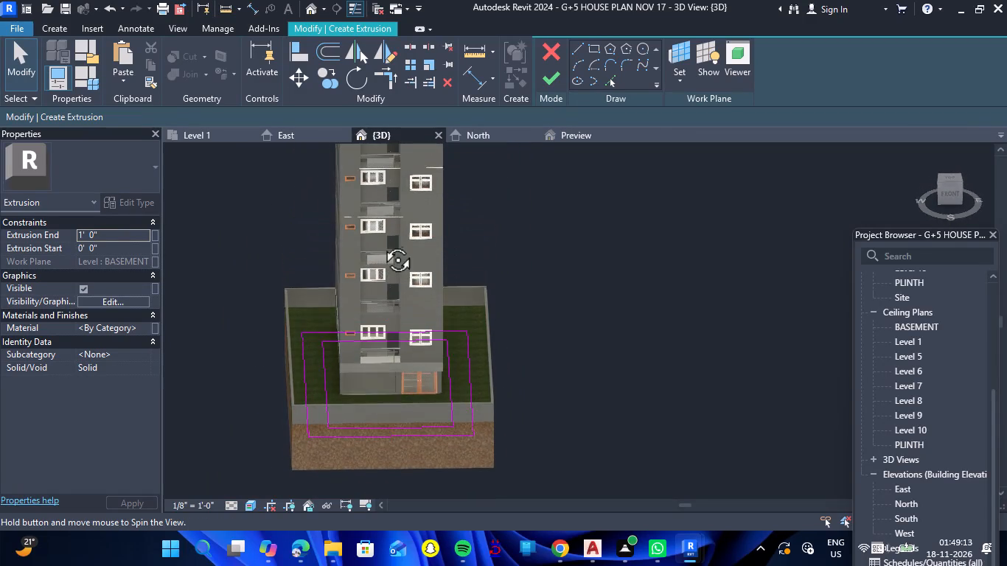
{"action": "right_click_drag", "start_coordinate": [381, 243], "coordinate": [380, 421], "text": "shift"}
{"action": "left_click_drag", "start_coordinate": [381, 243], "coordinate": [380, 421]}
{"action": "scroll", "coordinate": [391, 396], "scroll_direction": "up", "scroll_amount": 8}
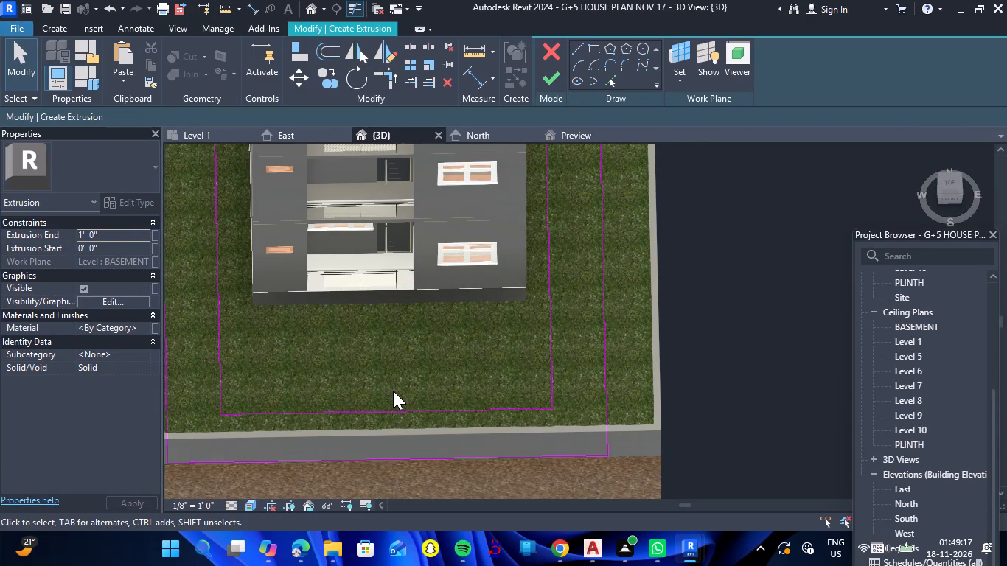
{"action": "scroll", "coordinate": [390, 345], "scroll_direction": "down", "scroll_amount": 4}
{"action": "left_click_drag", "start_coordinate": [385, 363], "coordinate": [384, 139]}
{"action": "right_click_drag", "start_coordinate": [385, 363], "coordinate": [384, 139], "text": "shift"}
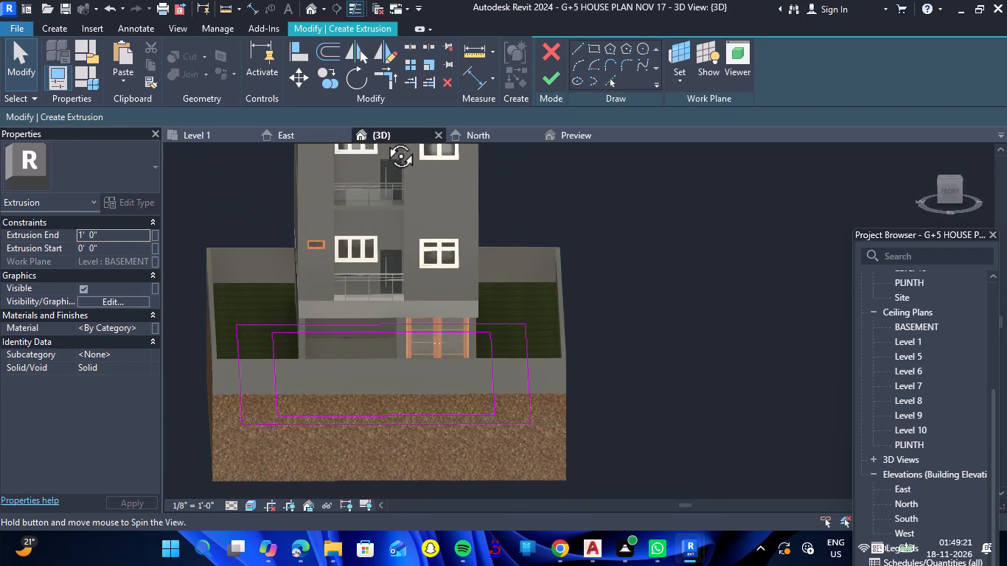
{"action": "left_click_drag", "start_coordinate": [384, 139], "coordinate": [374, 313]}
{"action": "right_click_drag", "start_coordinate": [384, 139], "coordinate": [374, 313], "text": "shift"}
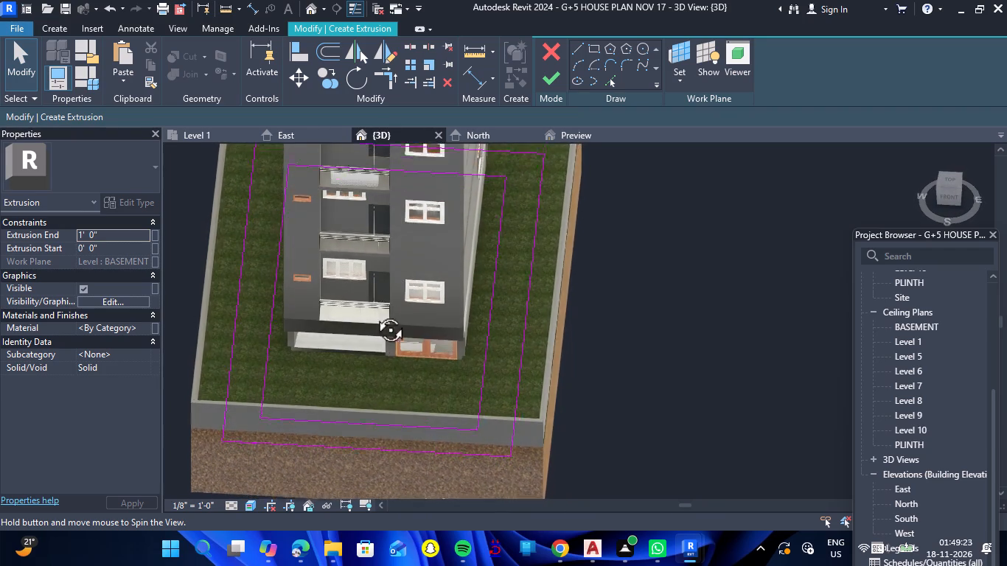
{"action": "right_click_drag", "start_coordinate": [374, 313], "coordinate": [382, 467], "text": "shift"}
{"action": "left_click_drag", "start_coordinate": [374, 313], "coordinate": [382, 467]}
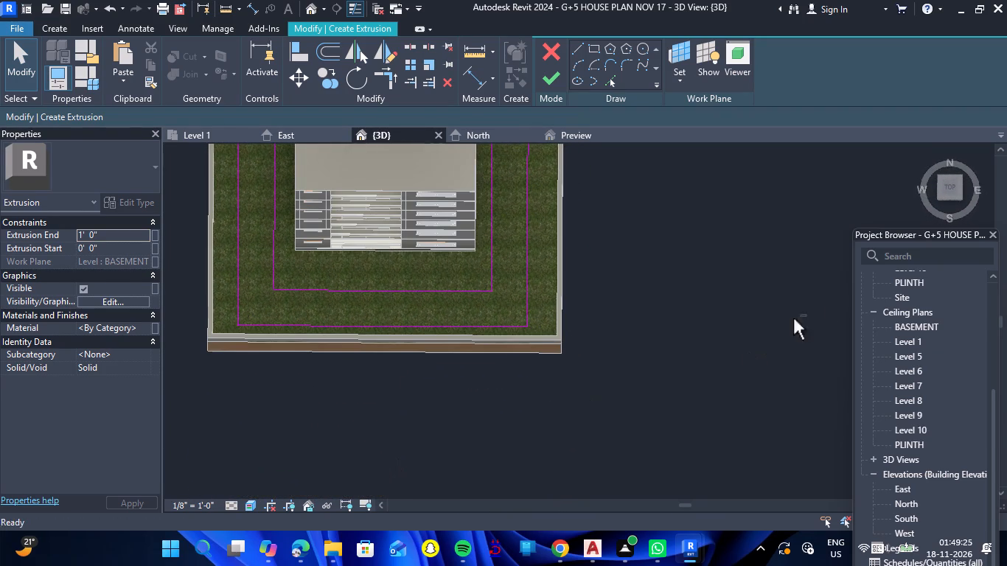
In top view, sketch a three-sided connecting path about 3'-5" deep between the road's inner south edge and the house's south wall.
{"action": "left_click", "coordinate": [955, 188]}
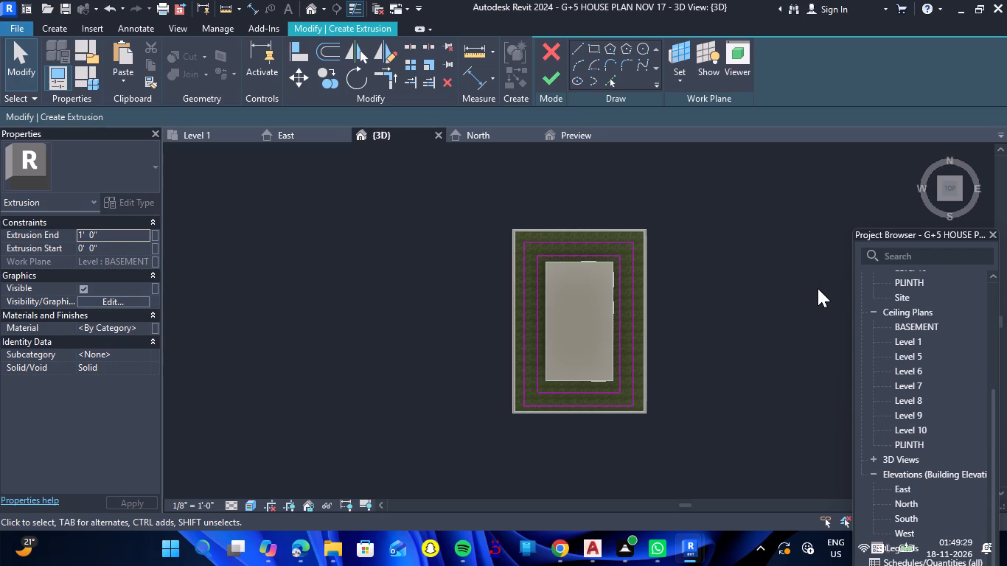
{"action": "scroll", "coordinate": [576, 372], "scroll_direction": "up", "scroll_amount": 4}
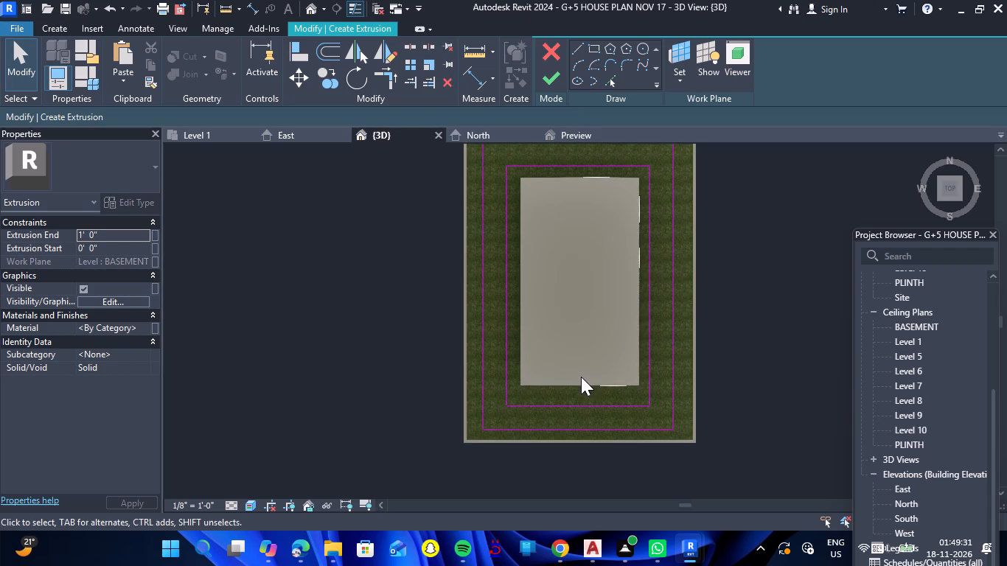
{"action": "scroll", "coordinate": [554, 413], "scroll_direction": "up", "scroll_amount": 5}
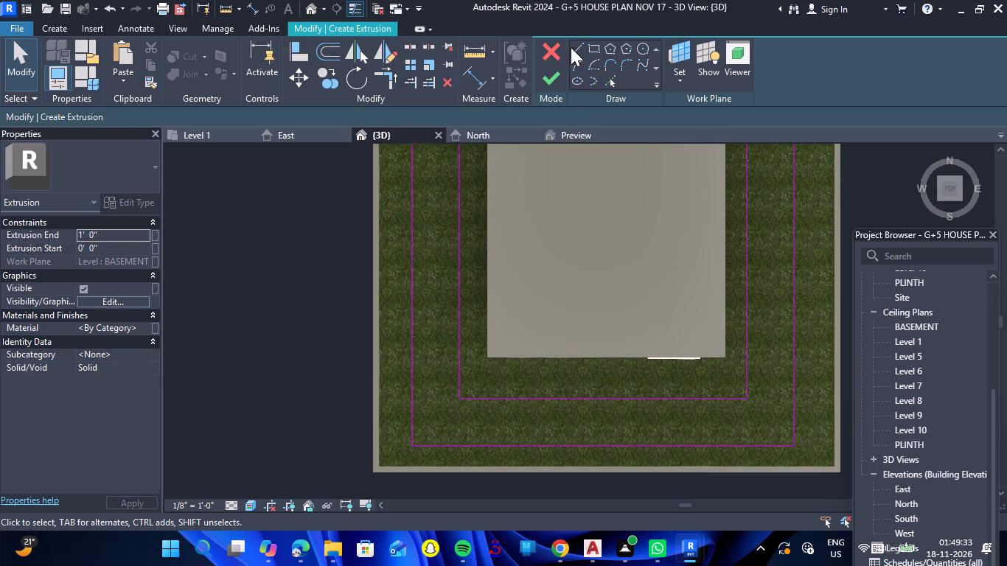
{"action": "left_click", "coordinate": [576, 47]}
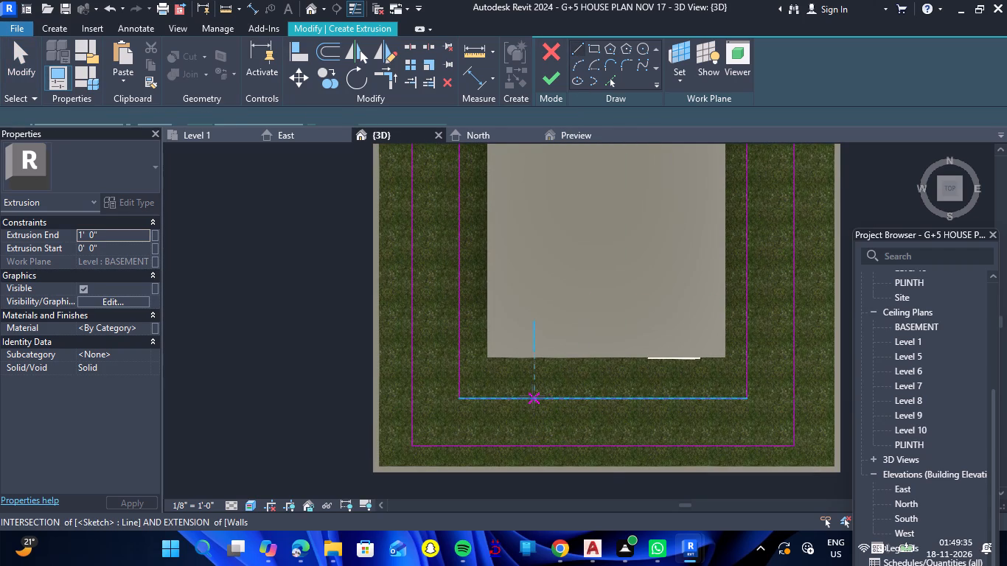
{"action": "left_click", "coordinate": [533, 396]}
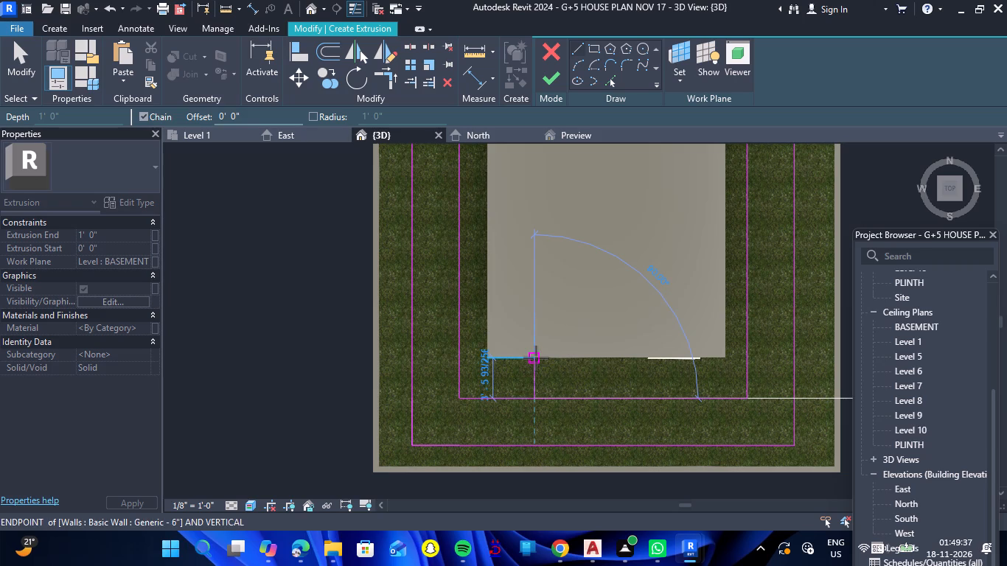
{"action": "left_click", "coordinate": [536, 358]}
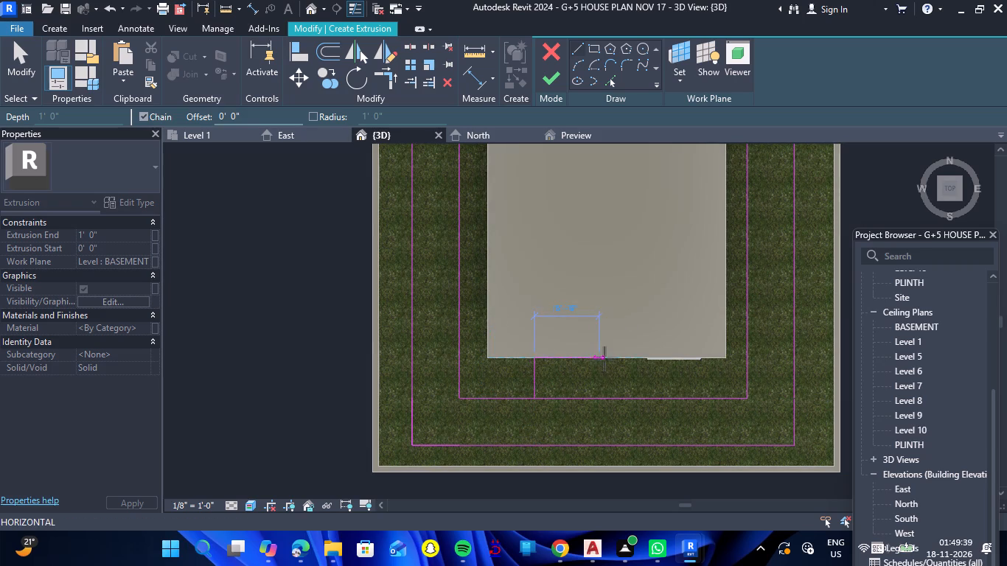
{"action": "left_click", "coordinate": [604, 359]}
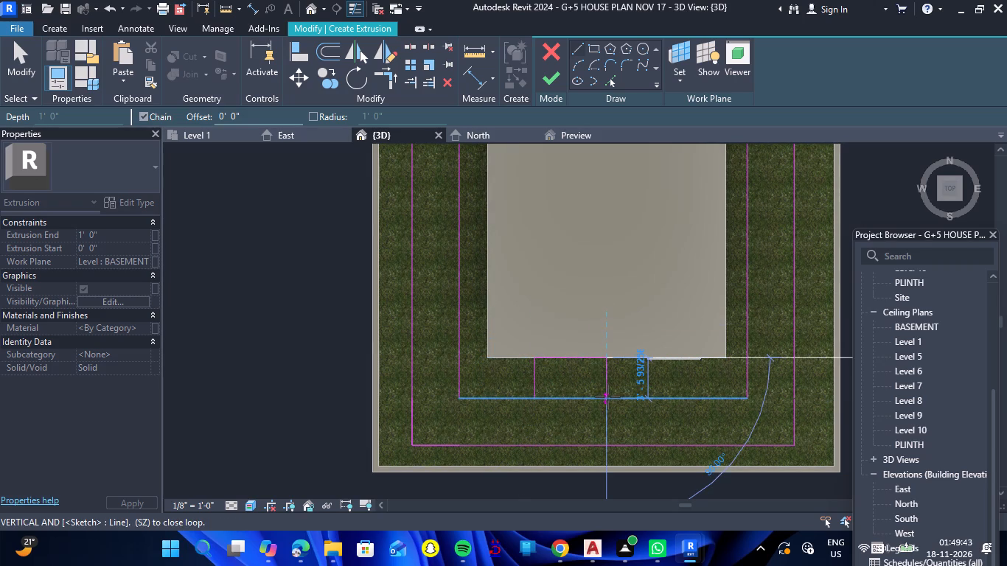
{"action": "left_click", "coordinate": [607, 397]}
{"action": "key", "text": "Escape"}
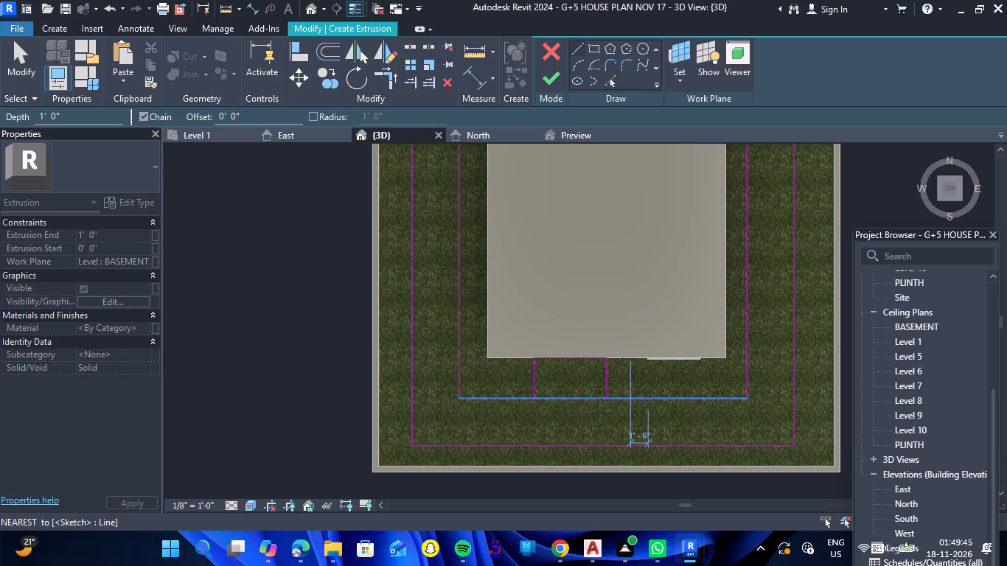
{"action": "key", "text": "Escape"}
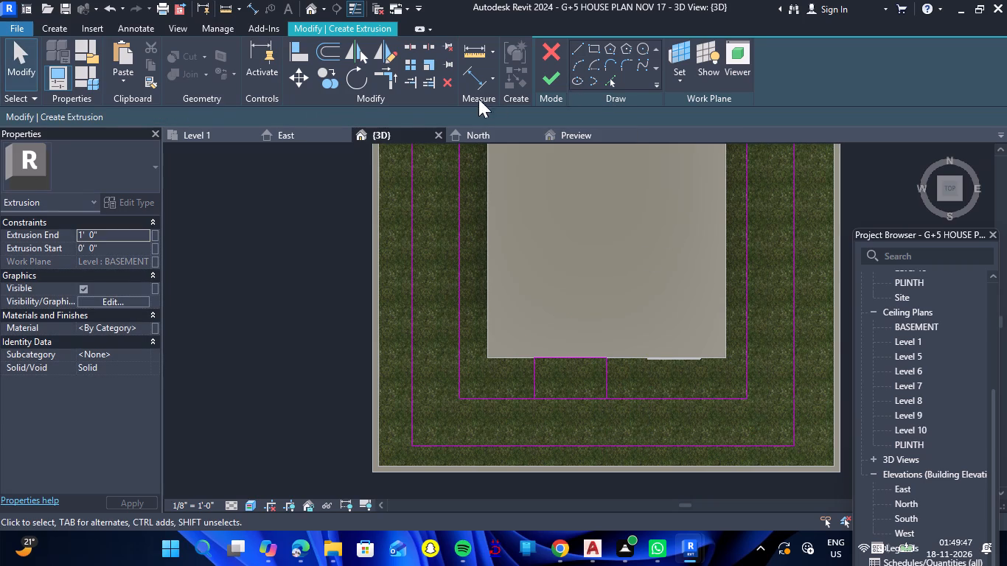
Trim the road's inner south edge to a corner with the connecting path's west side, unjoining the conflicting elements.
{"action": "left_click", "coordinate": [383, 86]}
{"action": "left_click", "coordinate": [507, 393]}
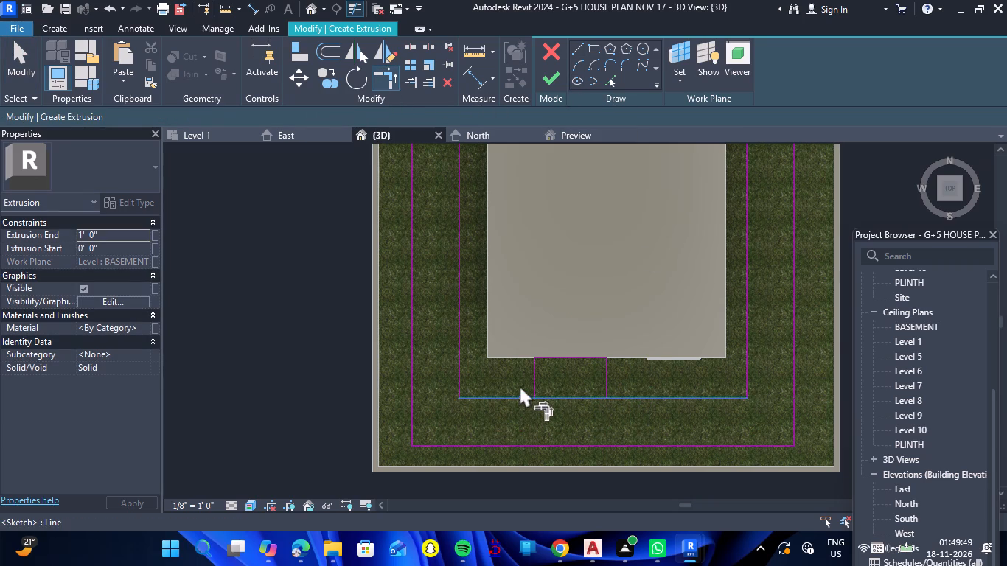
{"action": "left_click", "coordinate": [529, 377]}
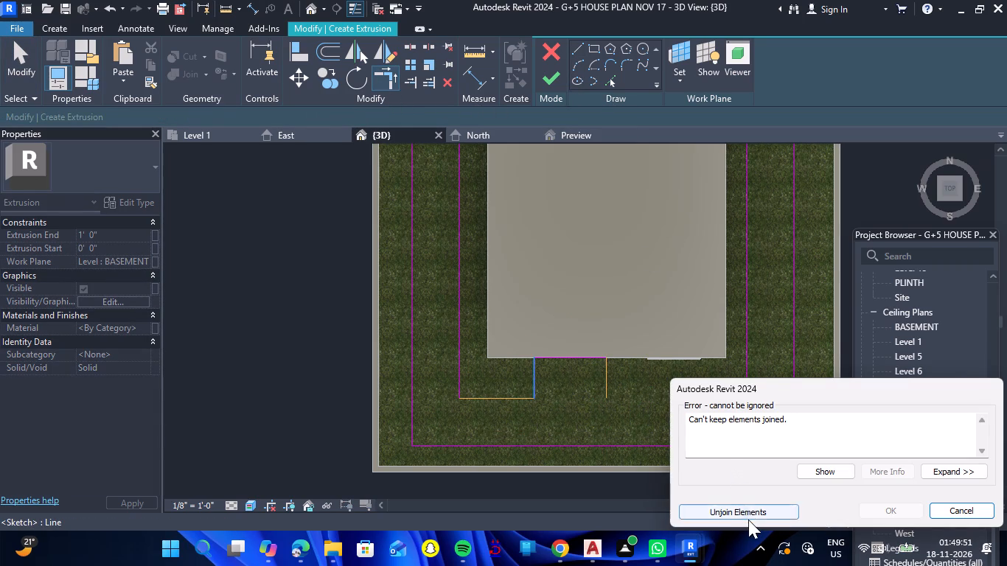
{"action": "left_click", "coordinate": [748, 520]}
{"action": "left_click", "coordinate": [603, 387]}
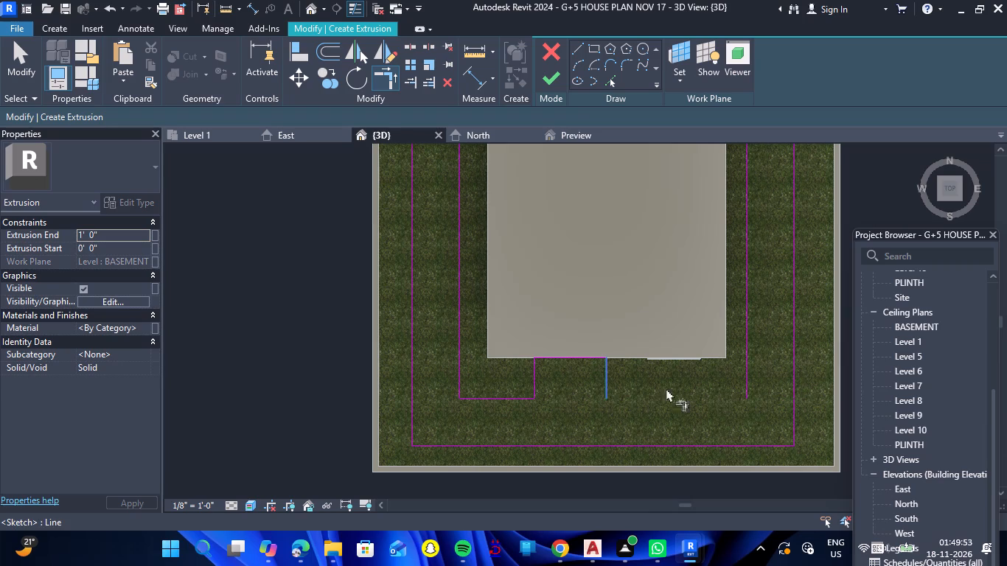
{"action": "key", "text": "Escape"}
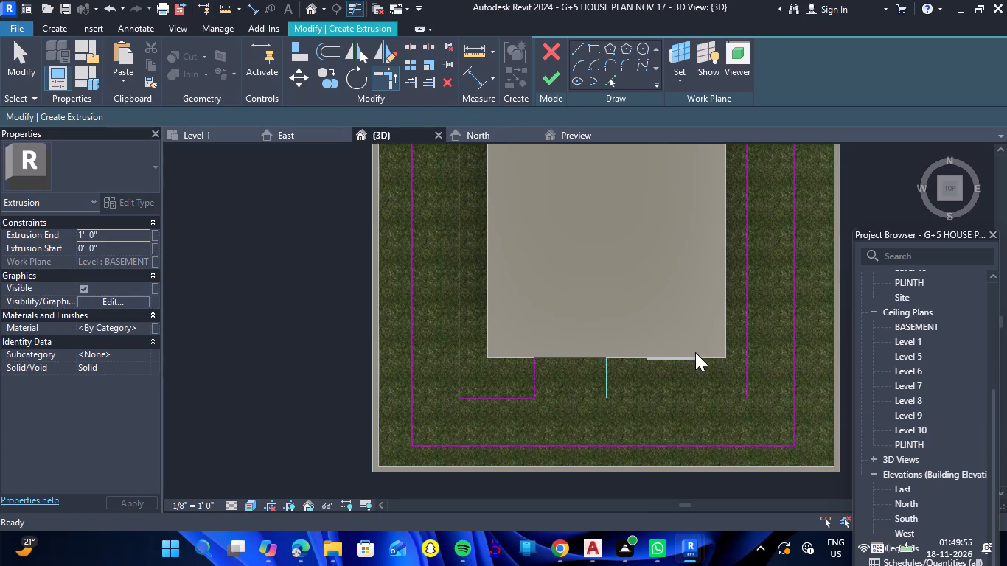
Draw a line about 12' long from the path's east side to the road's inner southeast corner.
{"action": "left_click", "coordinate": [576, 56]}
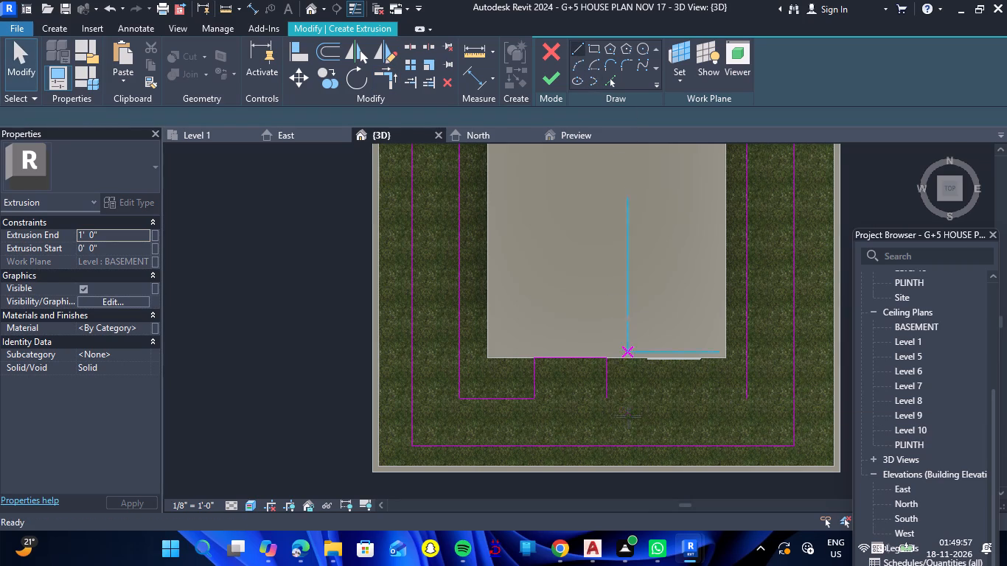
{"action": "left_click", "coordinate": [608, 402]}
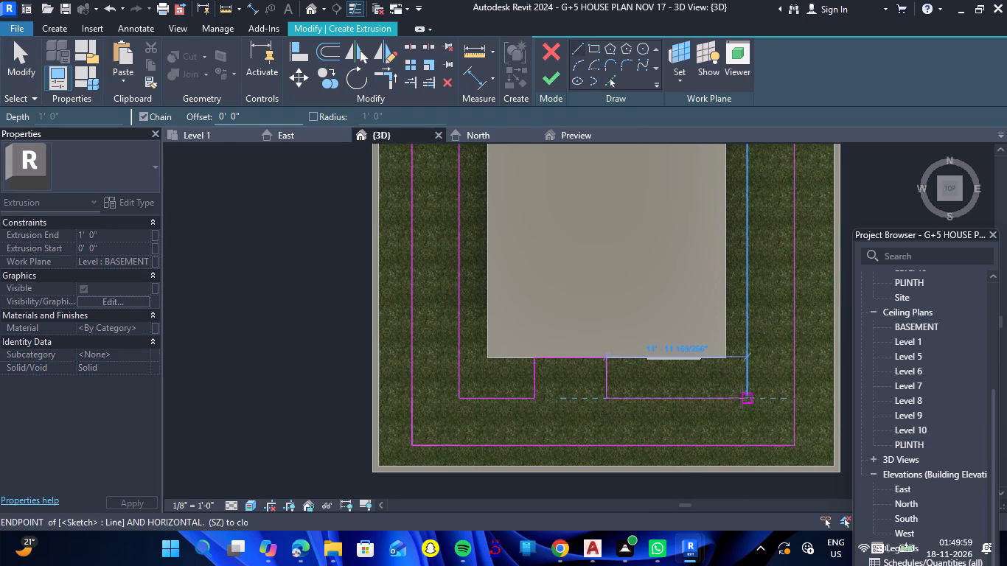
{"action": "left_click", "coordinate": [748, 401]}
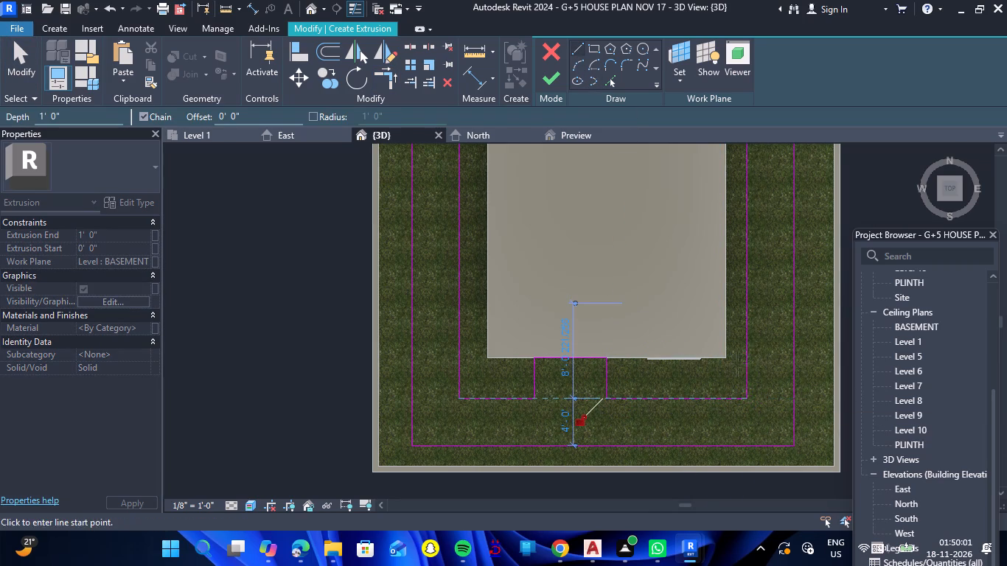
{"action": "key", "text": "Escape"}
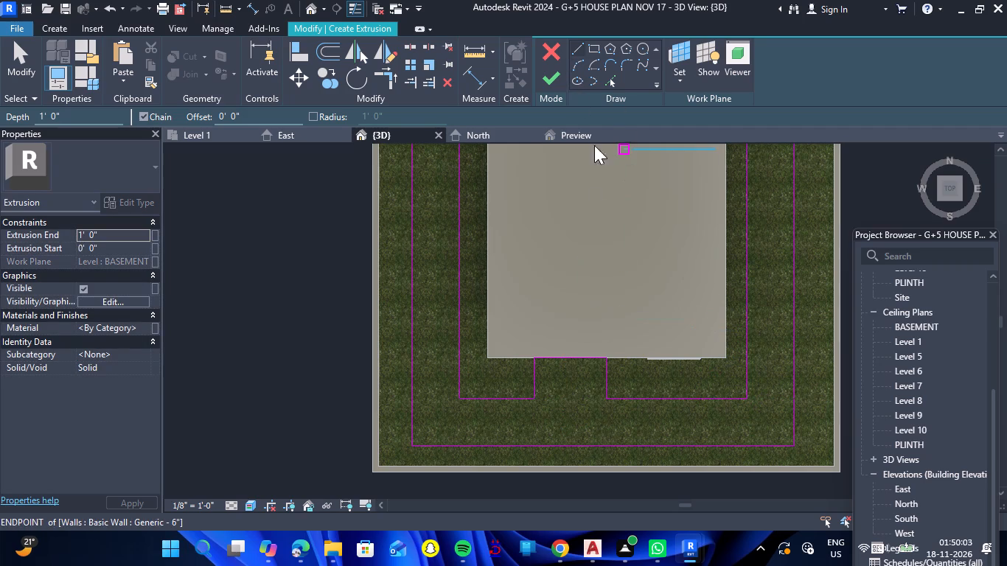
{"action": "key", "text": "Escape"}
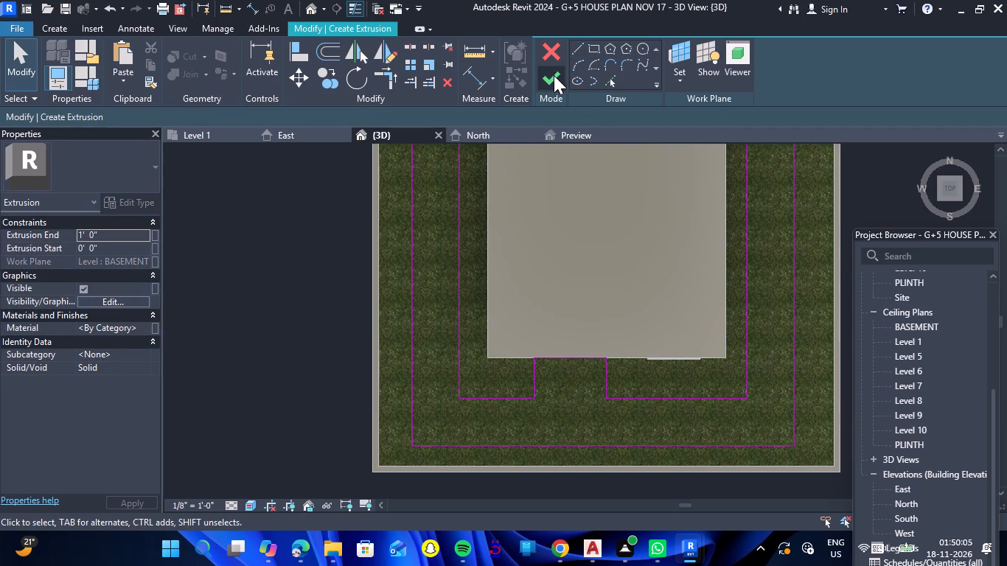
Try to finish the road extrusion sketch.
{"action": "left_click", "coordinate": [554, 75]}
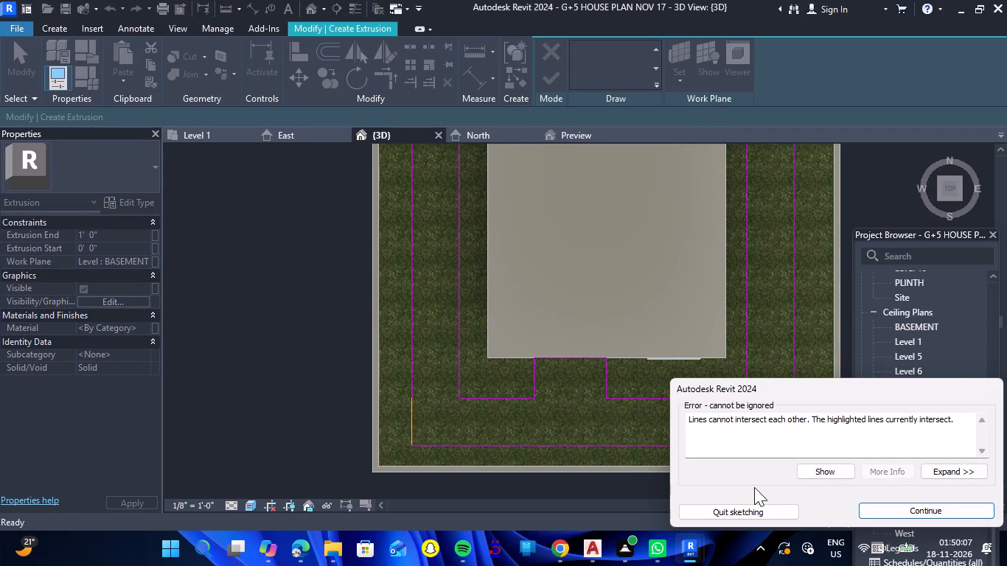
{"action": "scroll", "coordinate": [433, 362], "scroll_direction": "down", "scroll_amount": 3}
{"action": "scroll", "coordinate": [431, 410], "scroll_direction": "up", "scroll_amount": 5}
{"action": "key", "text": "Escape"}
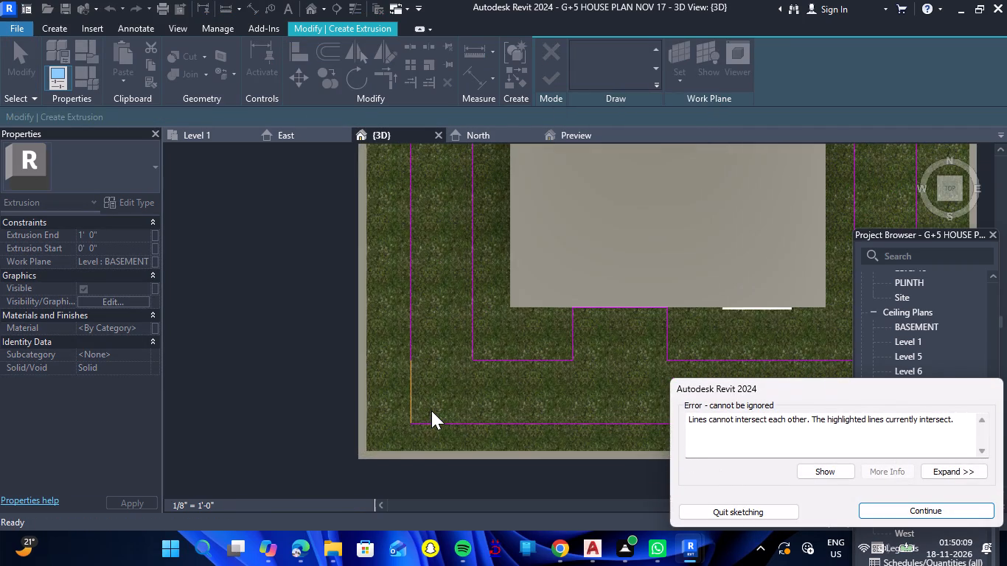
Select the overlapping 4' line on the road's outer west edge at the southwest corner.
{"action": "left_click", "coordinate": [405, 402]}
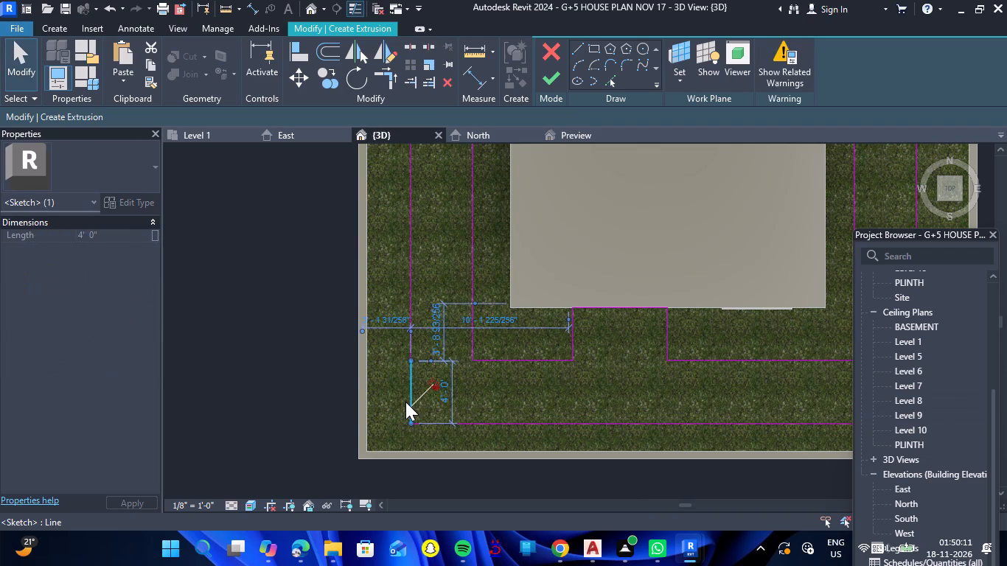
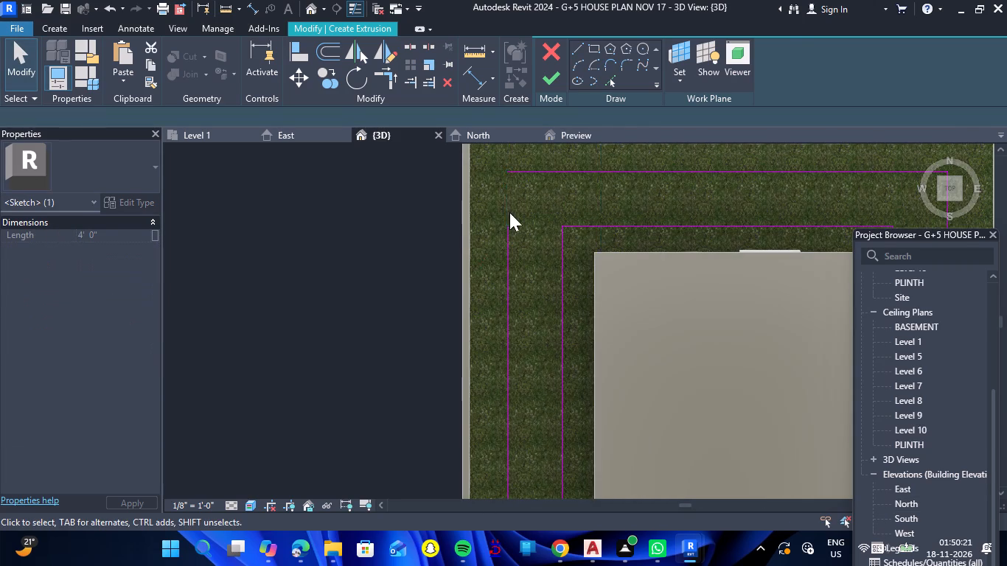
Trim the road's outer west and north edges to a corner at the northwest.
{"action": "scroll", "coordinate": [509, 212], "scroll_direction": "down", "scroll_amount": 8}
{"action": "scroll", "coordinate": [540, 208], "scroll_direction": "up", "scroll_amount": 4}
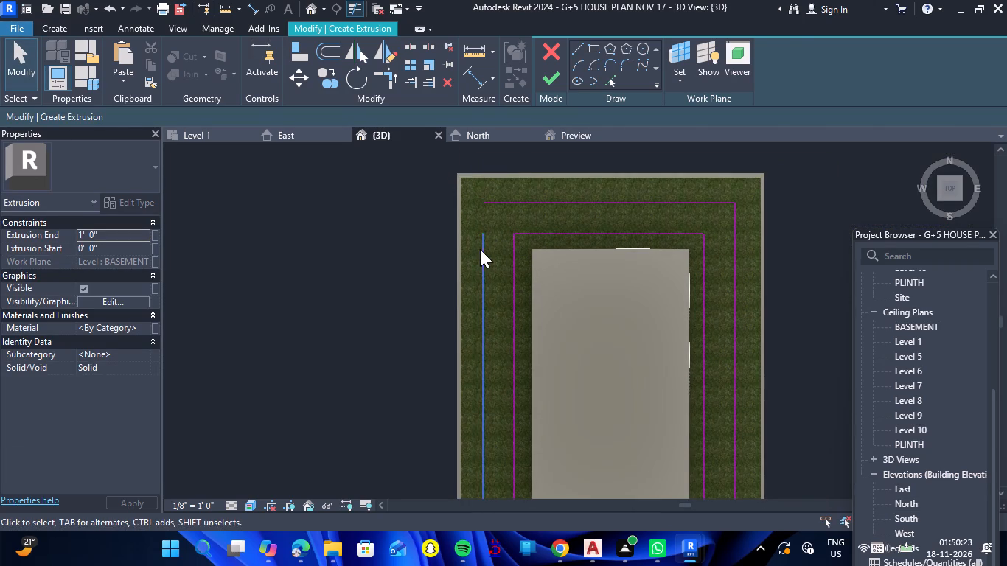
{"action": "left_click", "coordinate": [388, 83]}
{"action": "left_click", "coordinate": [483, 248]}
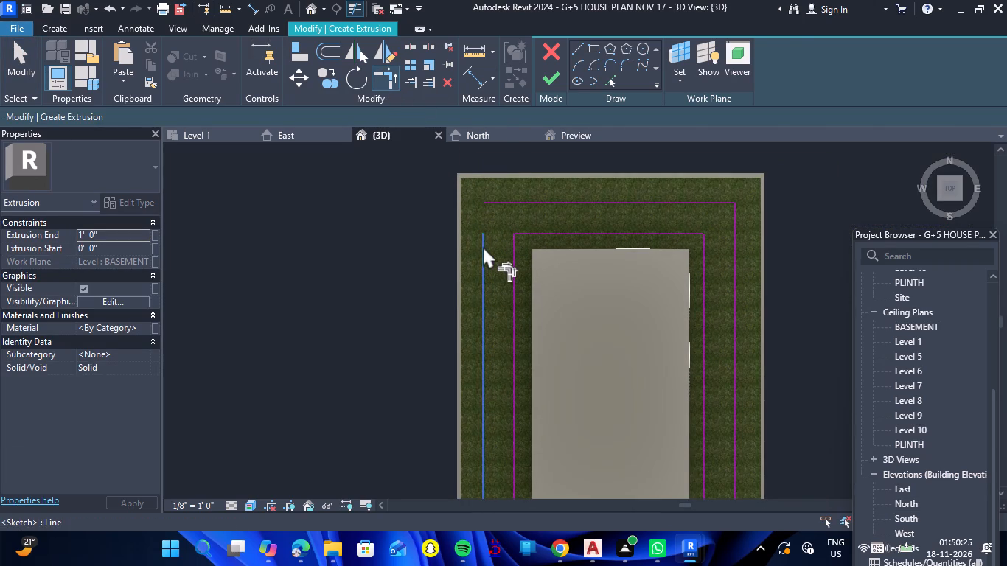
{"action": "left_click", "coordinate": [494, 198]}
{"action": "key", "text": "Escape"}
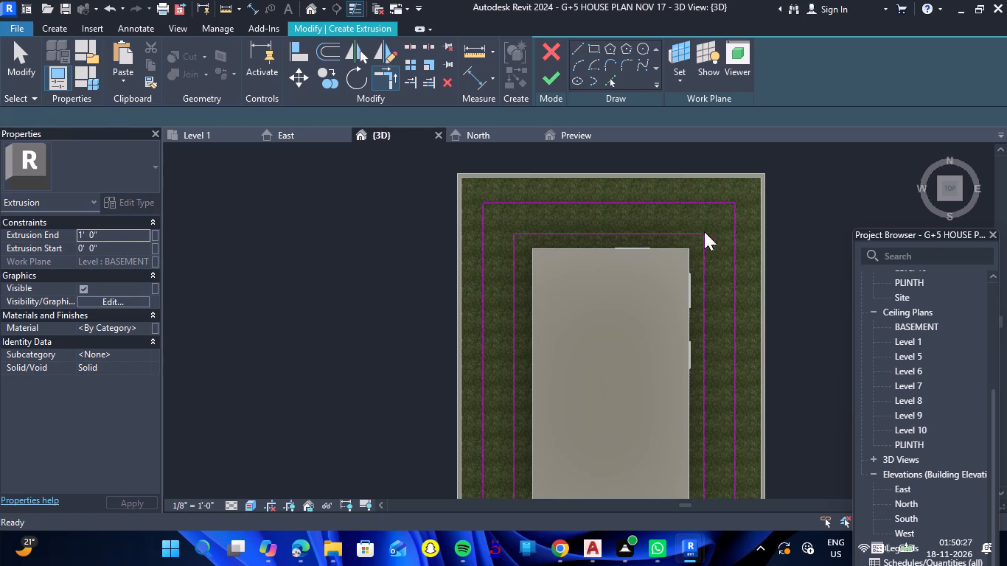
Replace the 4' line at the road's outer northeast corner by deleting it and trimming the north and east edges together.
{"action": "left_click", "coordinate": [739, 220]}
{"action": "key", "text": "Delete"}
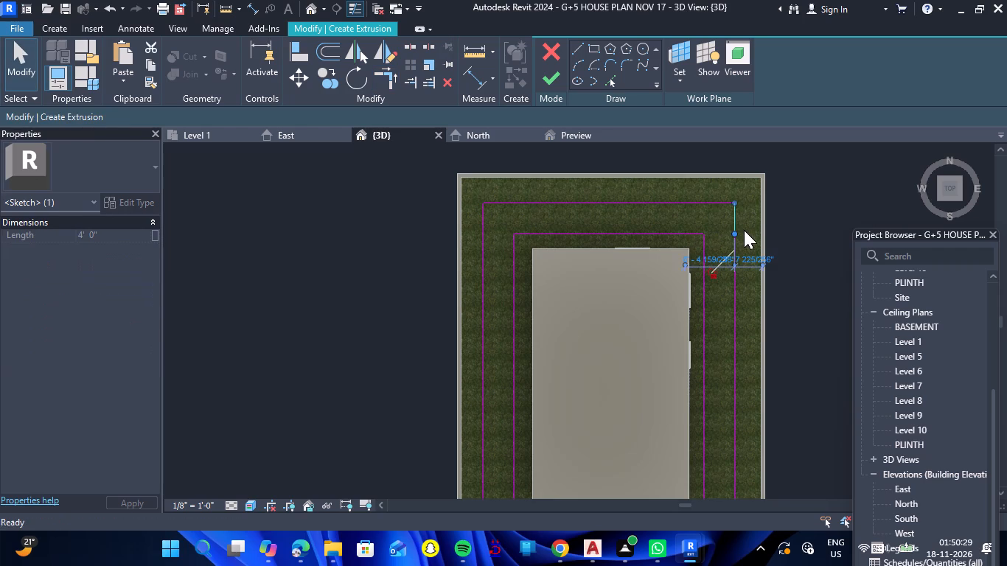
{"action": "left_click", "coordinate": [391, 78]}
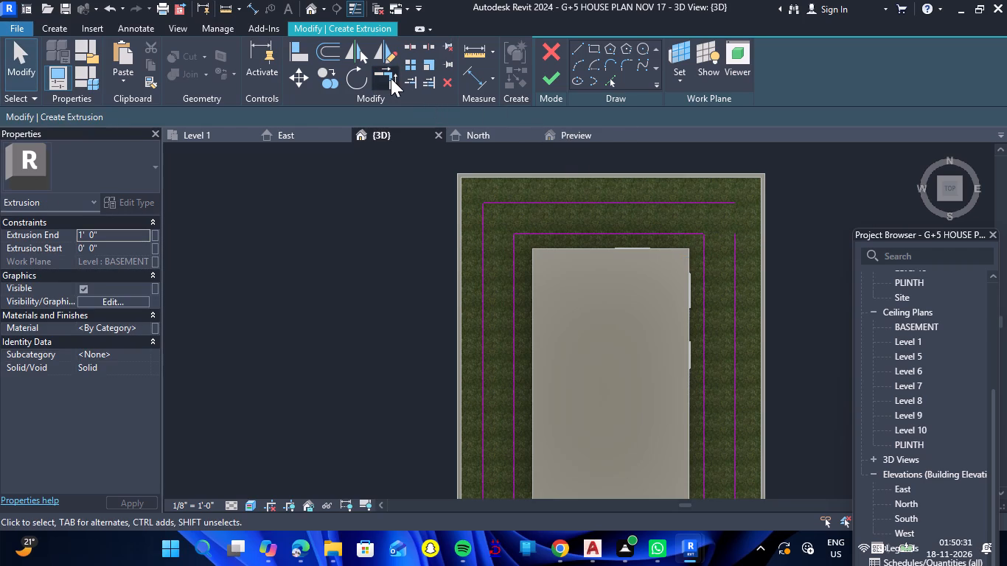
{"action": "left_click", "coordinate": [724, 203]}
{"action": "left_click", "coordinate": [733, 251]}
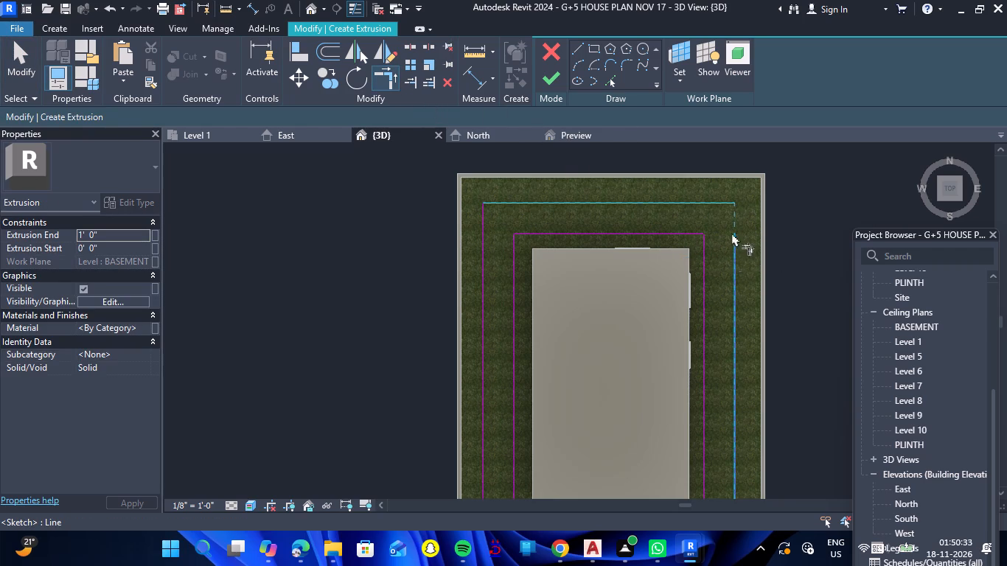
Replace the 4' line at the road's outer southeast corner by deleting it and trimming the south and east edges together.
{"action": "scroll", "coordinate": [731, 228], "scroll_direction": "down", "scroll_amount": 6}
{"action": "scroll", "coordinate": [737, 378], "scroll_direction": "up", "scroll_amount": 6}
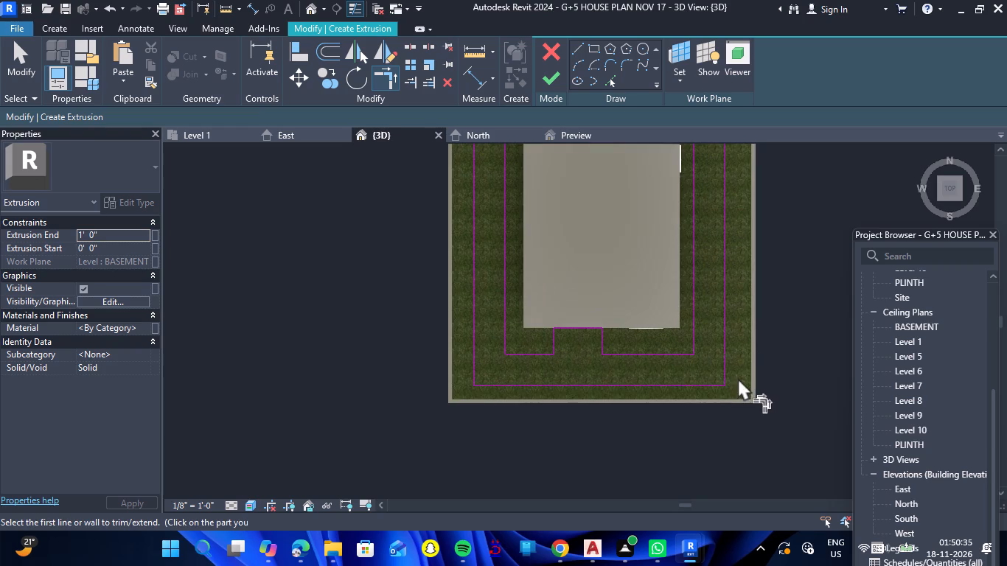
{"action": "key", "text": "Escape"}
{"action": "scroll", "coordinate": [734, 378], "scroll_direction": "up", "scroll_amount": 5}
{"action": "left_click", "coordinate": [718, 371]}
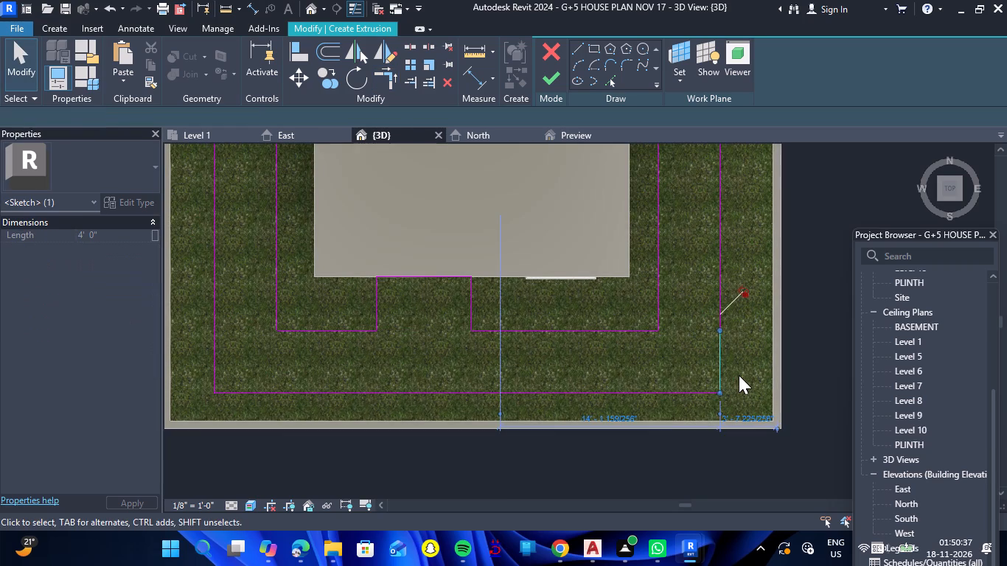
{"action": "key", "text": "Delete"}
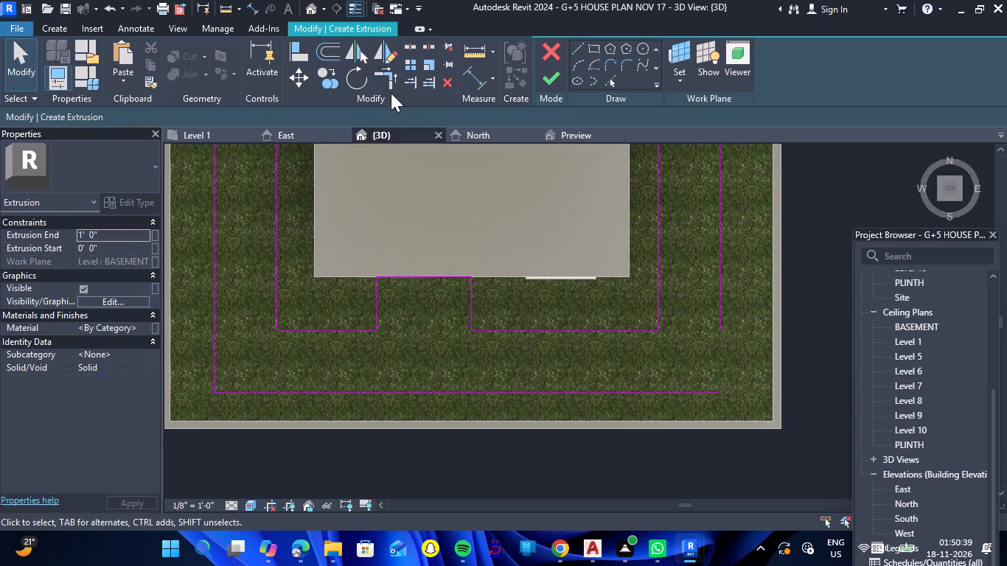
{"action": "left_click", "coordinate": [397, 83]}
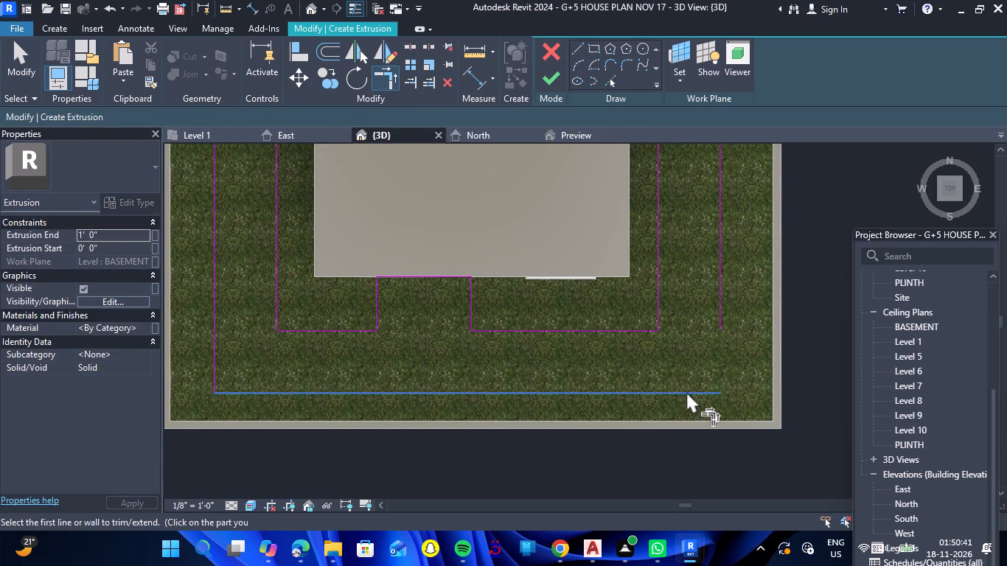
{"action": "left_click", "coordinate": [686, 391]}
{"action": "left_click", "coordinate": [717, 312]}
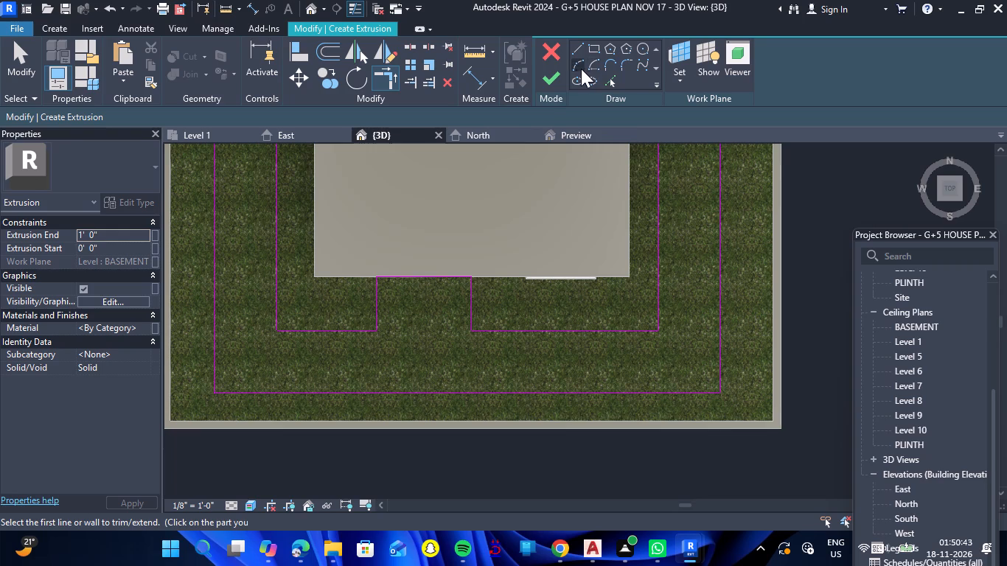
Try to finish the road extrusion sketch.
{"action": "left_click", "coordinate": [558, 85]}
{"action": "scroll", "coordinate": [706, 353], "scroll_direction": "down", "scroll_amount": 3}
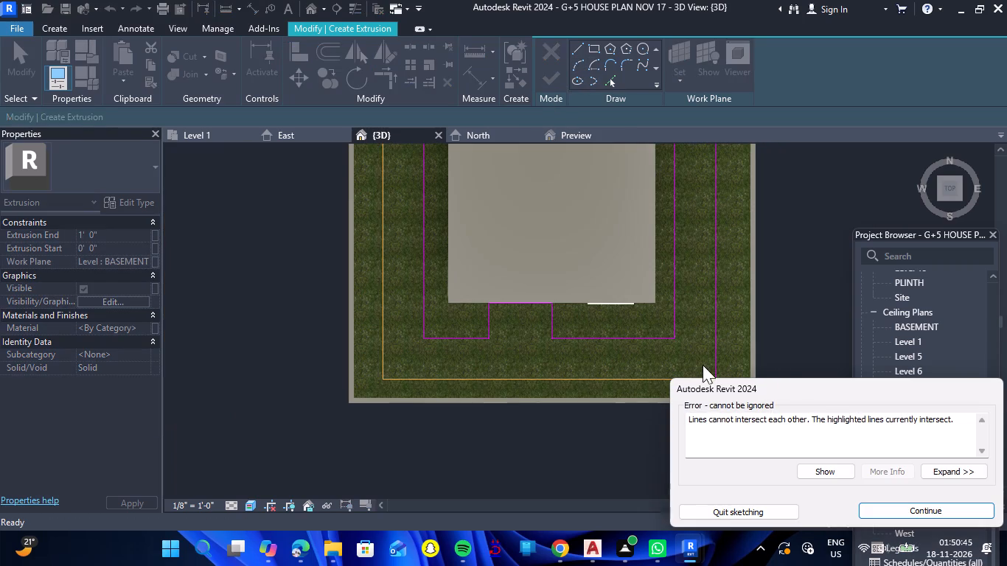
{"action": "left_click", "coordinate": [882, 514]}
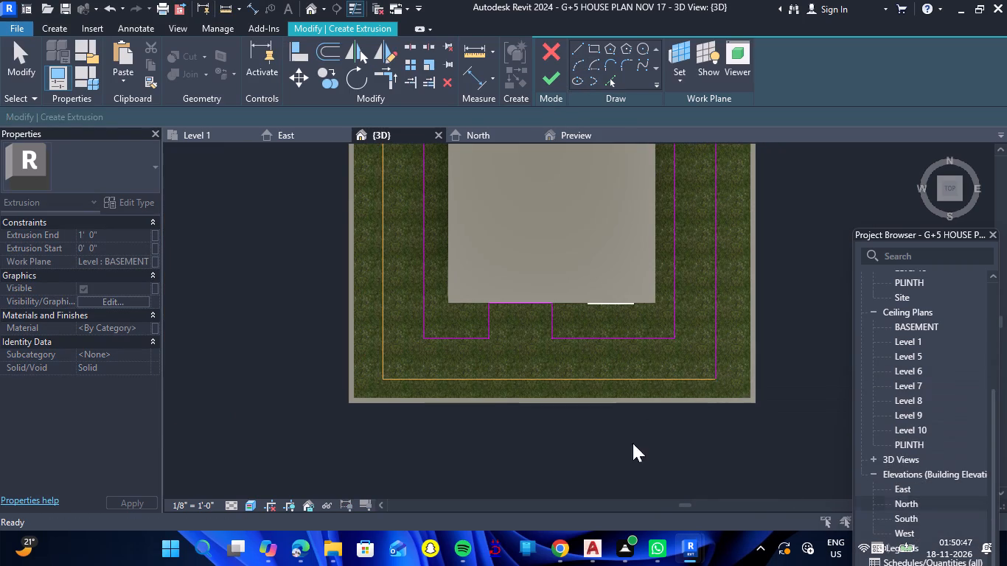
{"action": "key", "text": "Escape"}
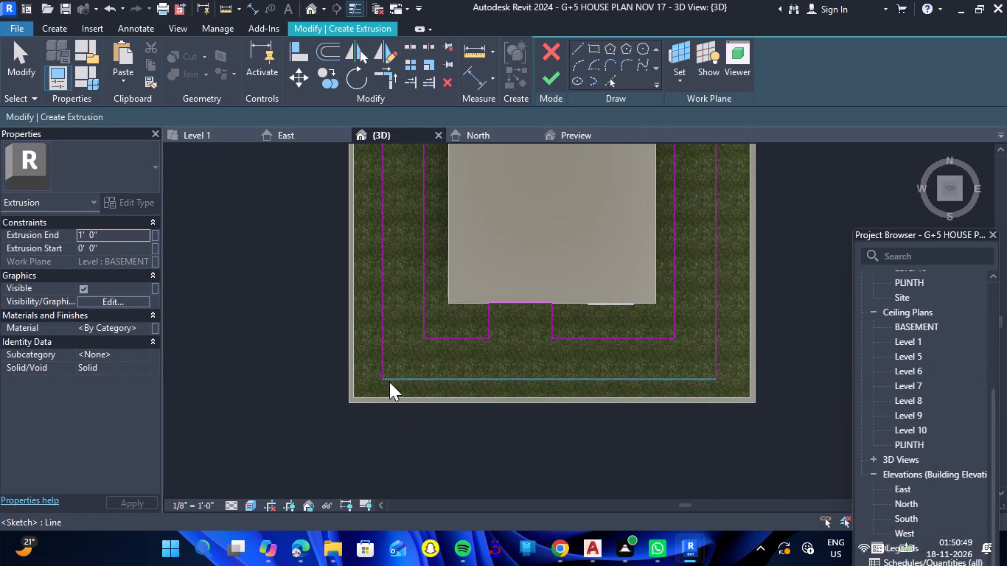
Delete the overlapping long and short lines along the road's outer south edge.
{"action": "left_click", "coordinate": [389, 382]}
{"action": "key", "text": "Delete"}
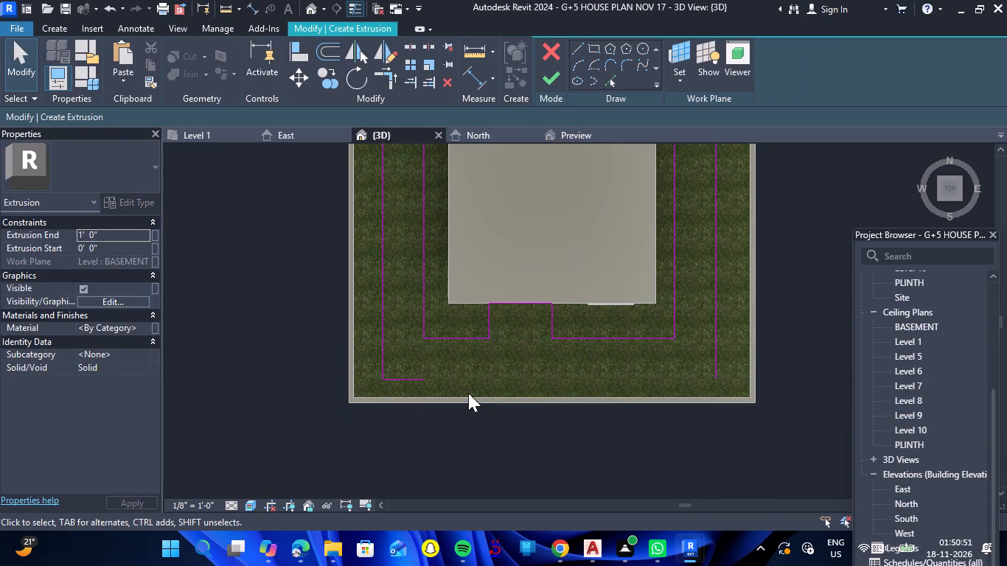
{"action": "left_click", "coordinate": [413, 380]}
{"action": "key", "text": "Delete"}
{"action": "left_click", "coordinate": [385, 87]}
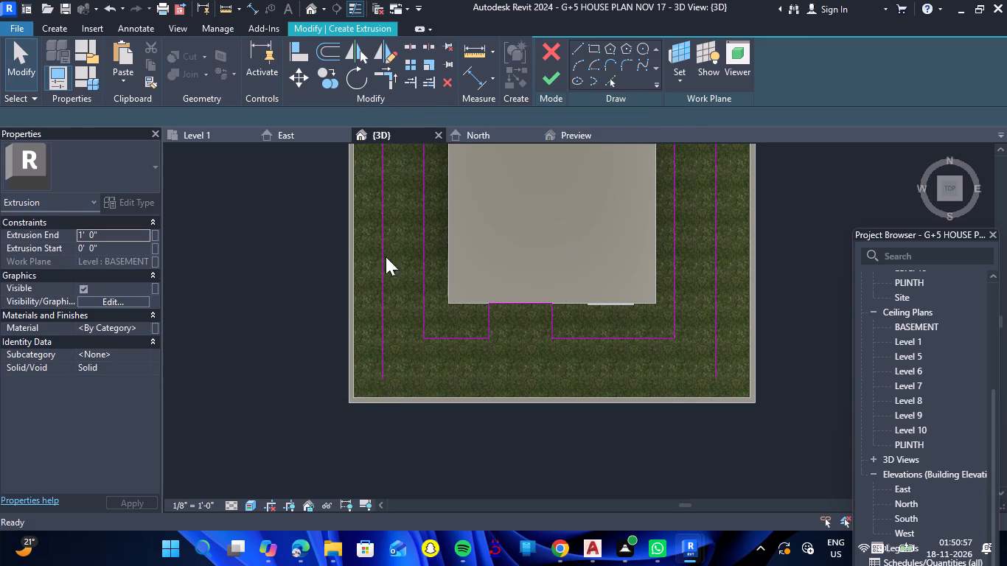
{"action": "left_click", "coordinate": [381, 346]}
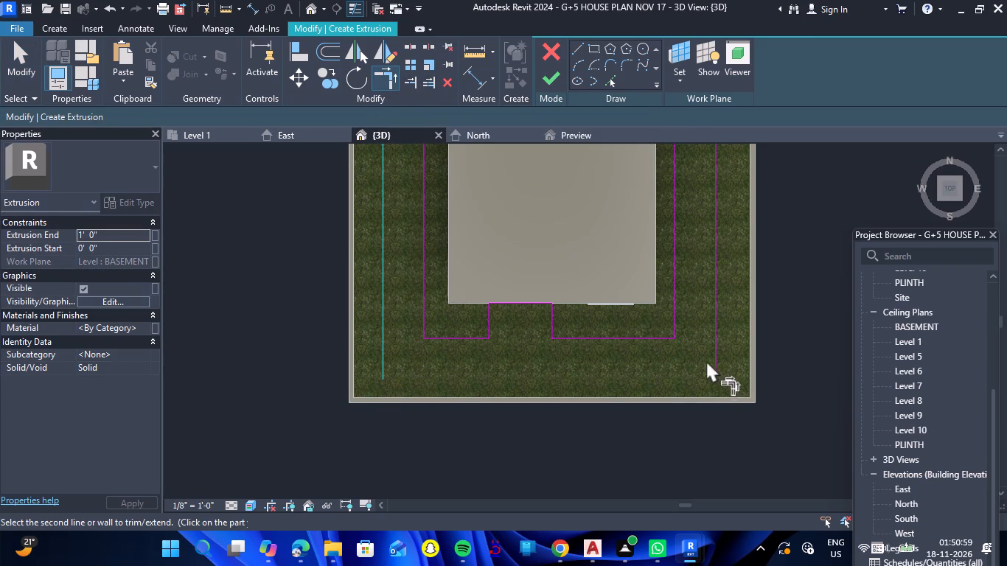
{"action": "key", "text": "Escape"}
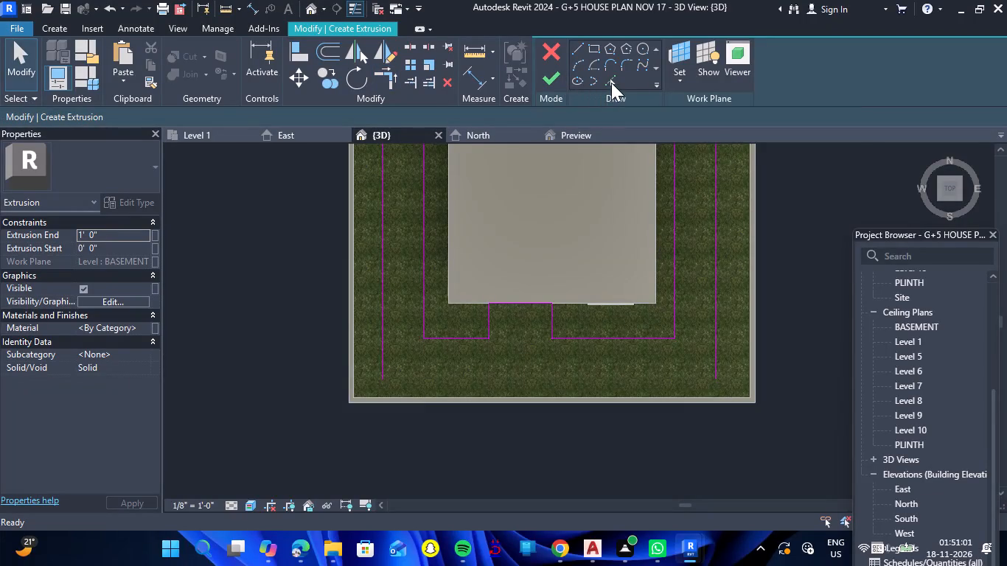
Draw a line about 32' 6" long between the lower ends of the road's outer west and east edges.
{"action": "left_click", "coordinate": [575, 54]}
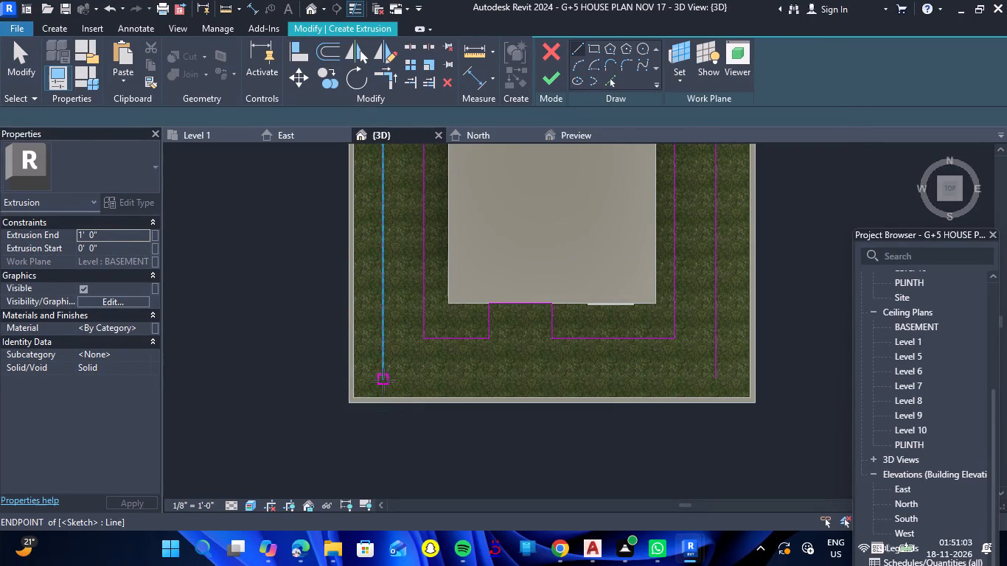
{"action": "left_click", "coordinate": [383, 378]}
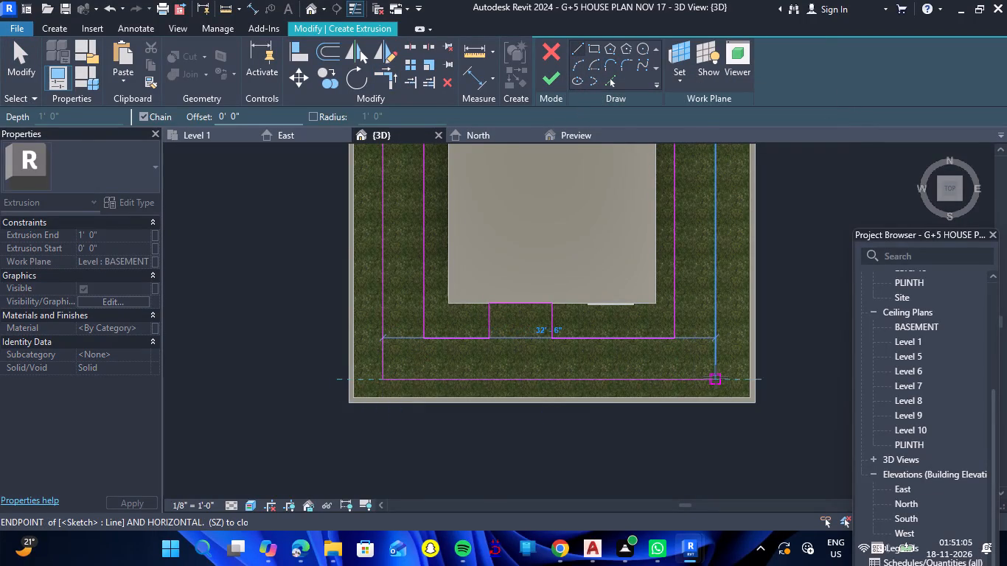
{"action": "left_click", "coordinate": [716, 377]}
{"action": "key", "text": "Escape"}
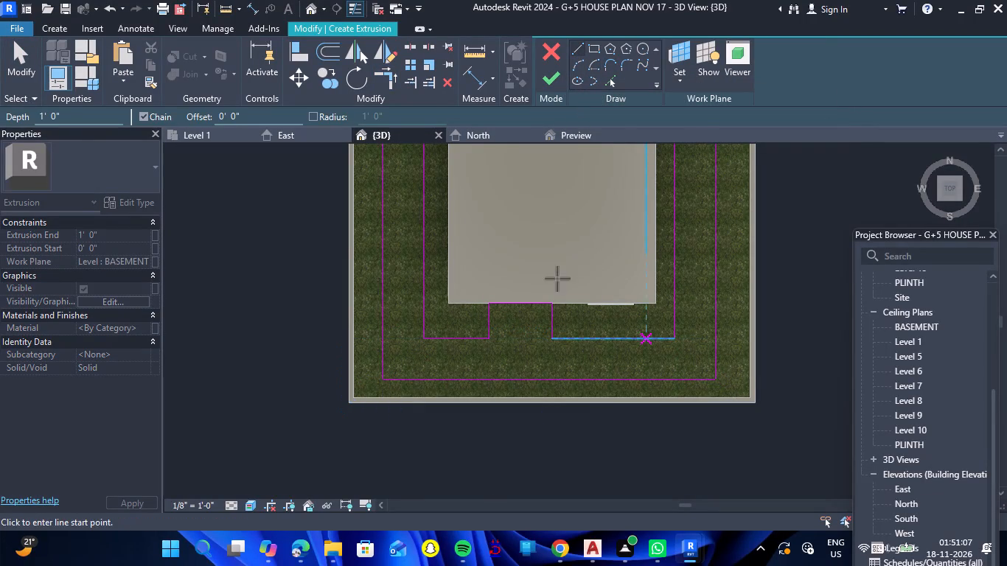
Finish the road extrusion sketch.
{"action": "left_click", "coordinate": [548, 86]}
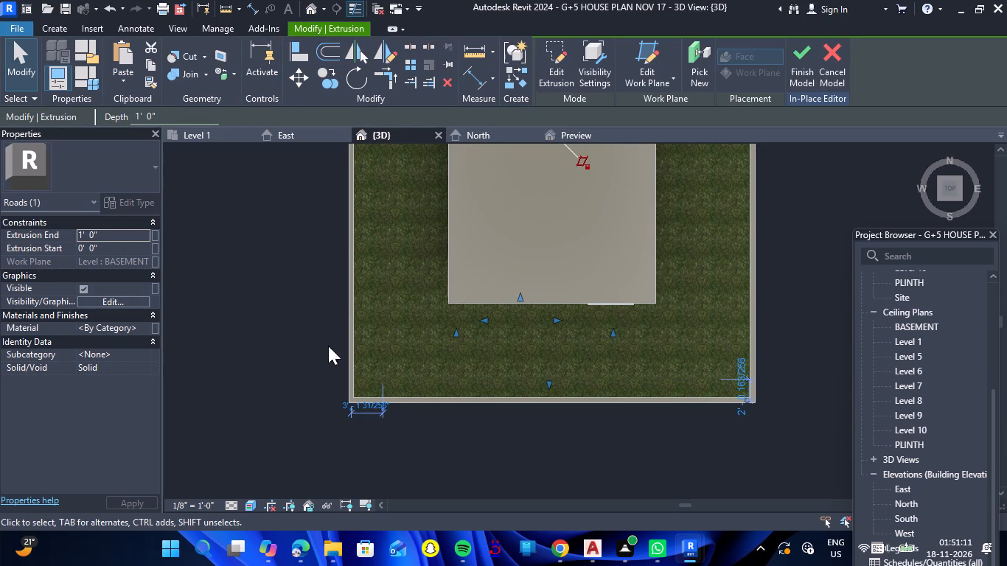
Examine the site around the house from several angles for the extruded road.
{"action": "left_click_drag", "start_coordinate": [506, 454], "coordinate": [520, 240]}
{"action": "right_click_drag", "start_coordinate": [506, 454], "coordinate": [520, 240], "text": "shift"}
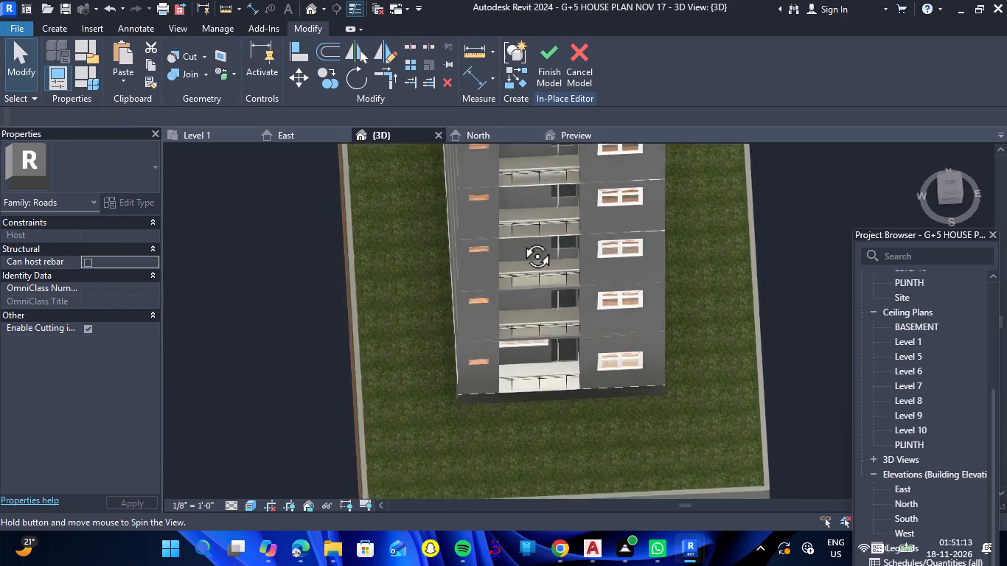
{"action": "left_click_drag", "start_coordinate": [520, 240], "coordinate": [523, 166]}
{"action": "right_click_drag", "start_coordinate": [520, 240], "coordinate": [523, 166], "text": "shift"}
{"action": "scroll", "coordinate": [523, 166], "scroll_direction": "down", "scroll_amount": 6}
{"action": "left_click_drag", "start_coordinate": [543, 392], "coordinate": [534, 304], "text": "shift"}
{"action": "right_click_drag", "start_coordinate": [543, 392], "coordinate": [534, 304], "text": "shift"}
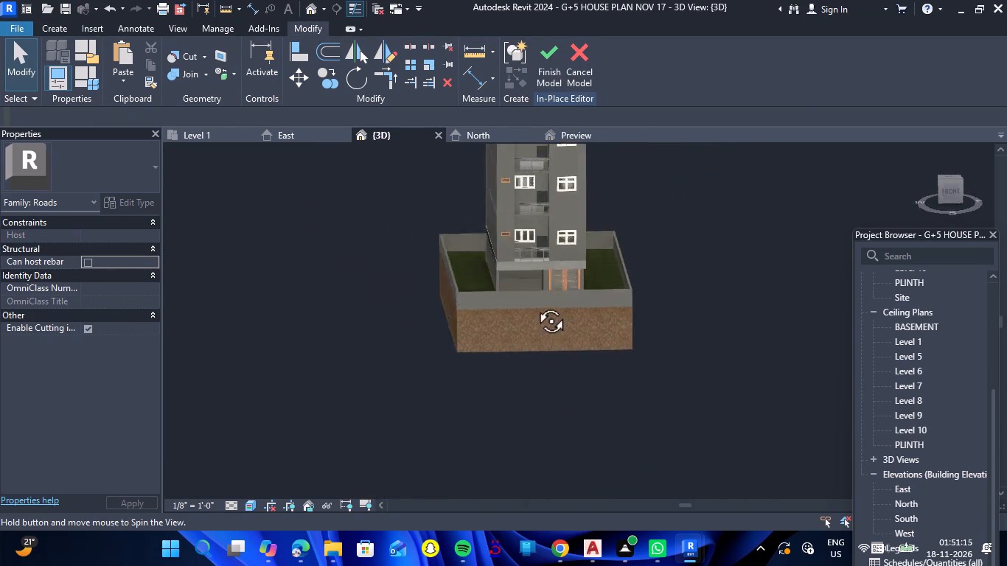
{"action": "right_click_drag", "start_coordinate": [534, 304], "coordinate": [557, 428], "text": "shift"}
{"action": "left_click_drag", "start_coordinate": [534, 304], "coordinate": [557, 428], "text": "shift"}
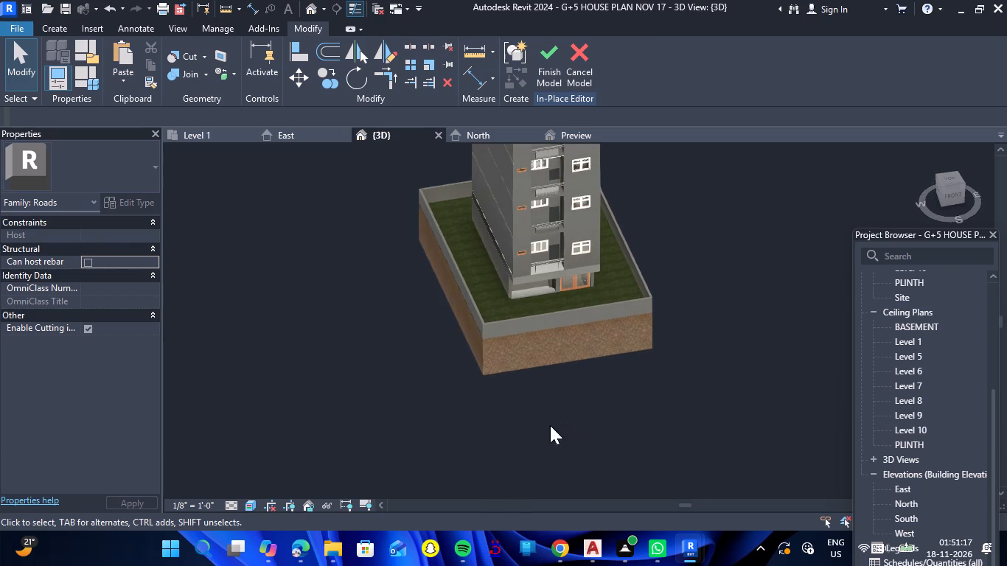
{"action": "scroll", "coordinate": [263, 345], "scroll_direction": "down", "scroll_amount": 4}
{"action": "left_click_drag", "start_coordinate": [461, 365], "coordinate": [450, 433], "text": "shift"}
{"action": "right_click_drag", "start_coordinate": [461, 365], "coordinate": [450, 433], "text": "shift"}
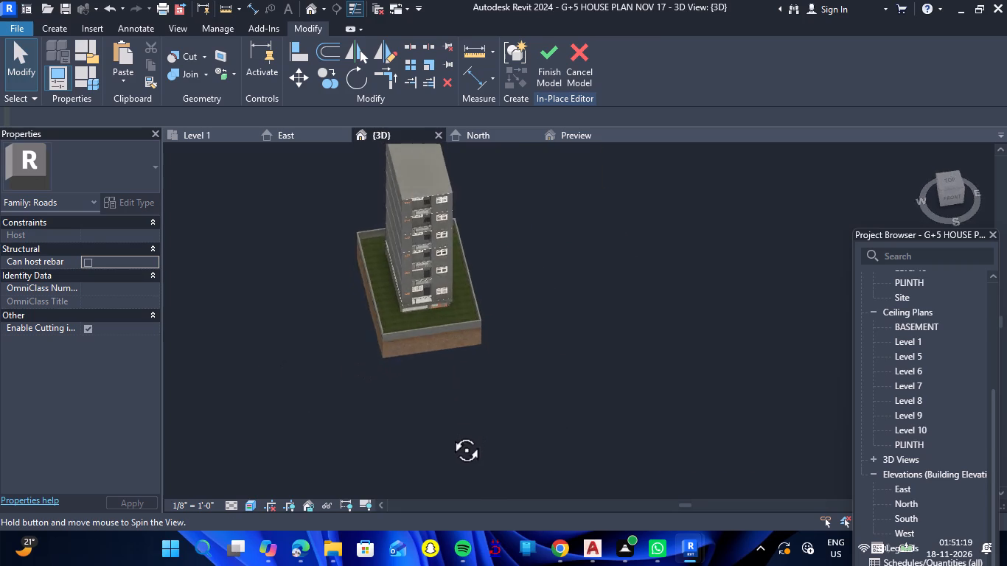
{"action": "left_click_drag", "start_coordinate": [450, 433], "coordinate": [428, 461], "text": "shift"}
{"action": "right_click_drag", "start_coordinate": [450, 433], "coordinate": [428, 461], "text": "shift"}
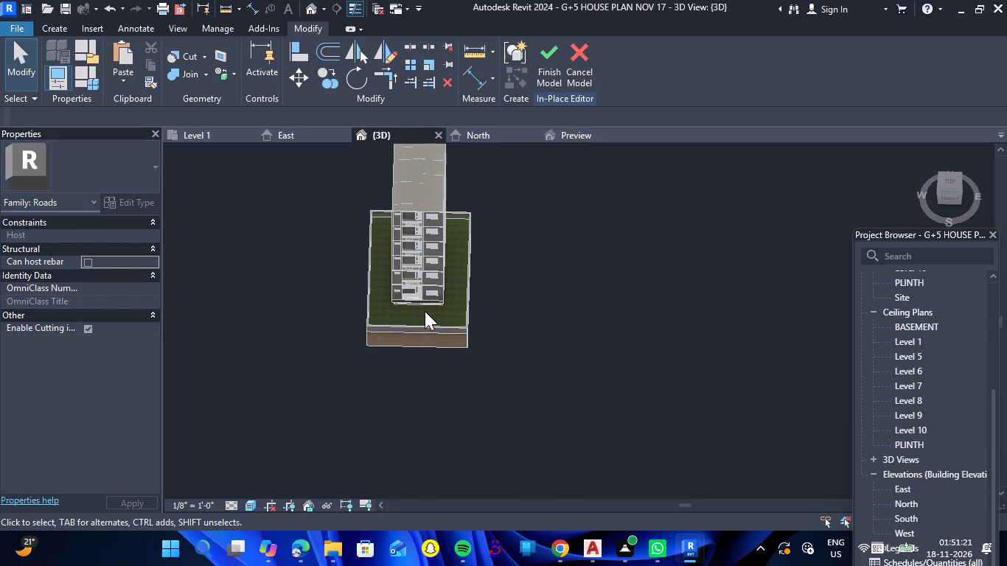
{"action": "scroll", "coordinate": [425, 311], "scroll_direction": "up", "scroll_amount": 4}
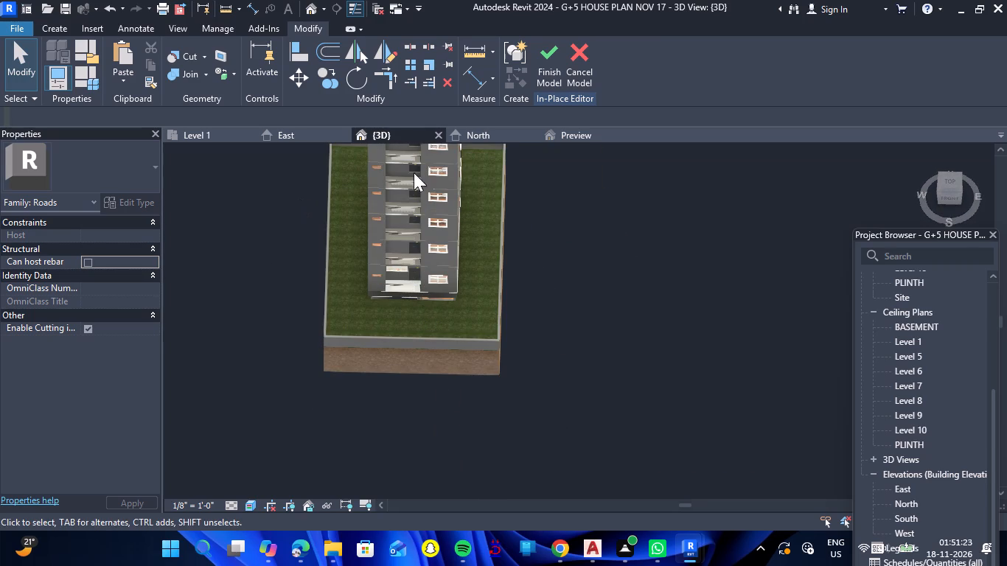
{"action": "double_click", "coordinate": [432, 321]}
{"action": "scroll", "coordinate": [90, 259], "scroll_direction": "up", "scroll_amount": 7}
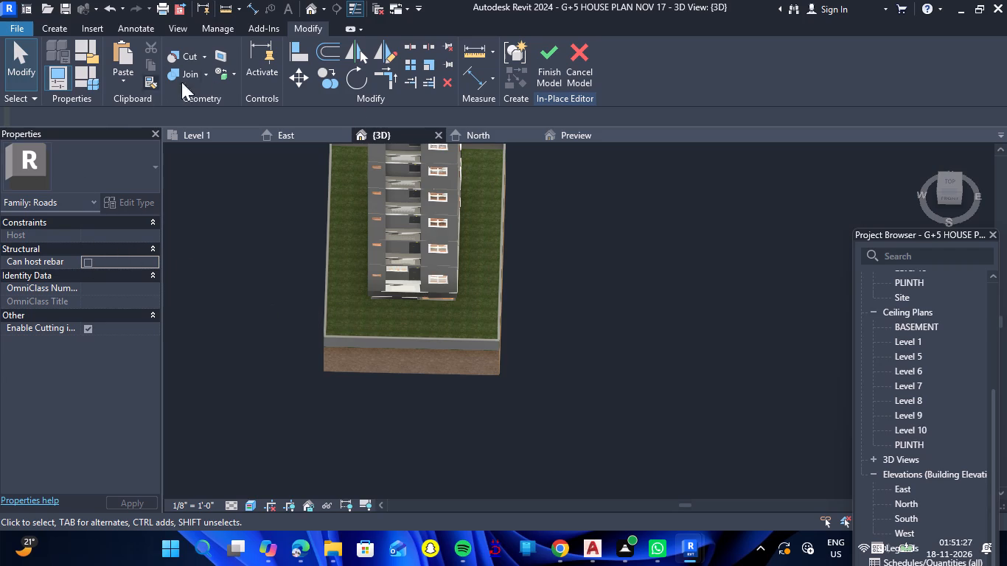
Cancel the in-place road model and discard its changes.
{"action": "left_click", "coordinate": [581, 83]}
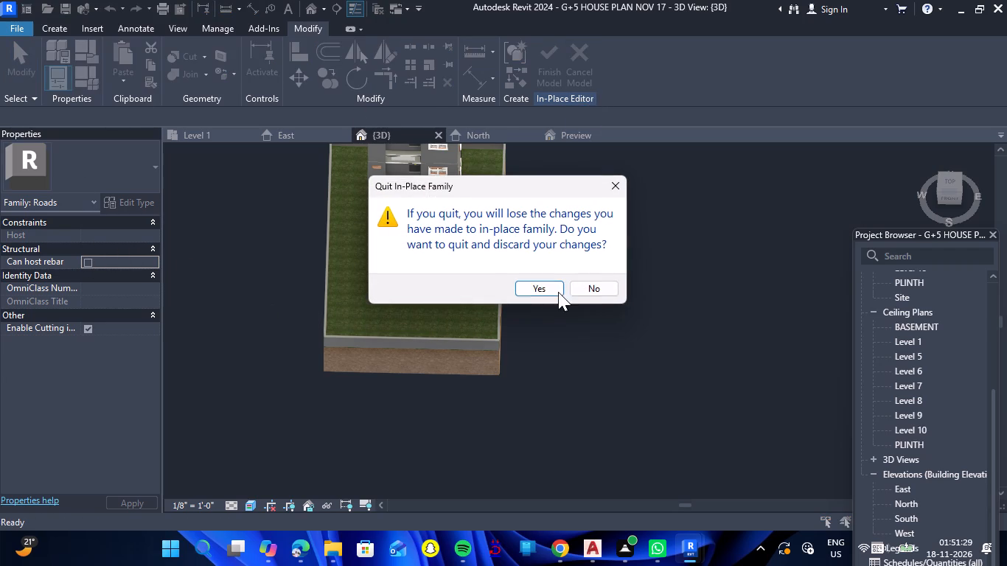
{"action": "left_click", "coordinate": [543, 291]}
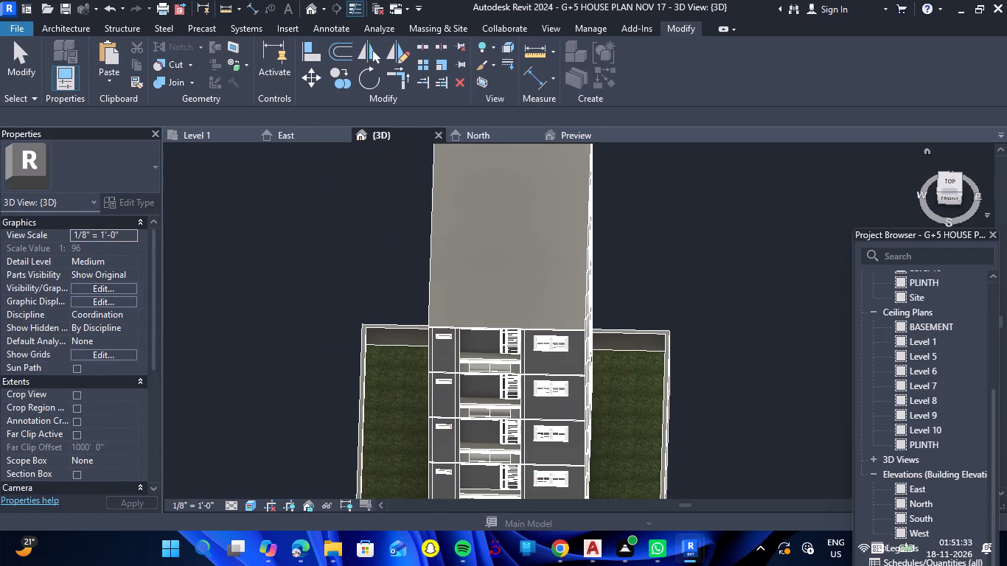
View the house and its walled site from directly above.
{"action": "left_click", "coordinate": [948, 184]}
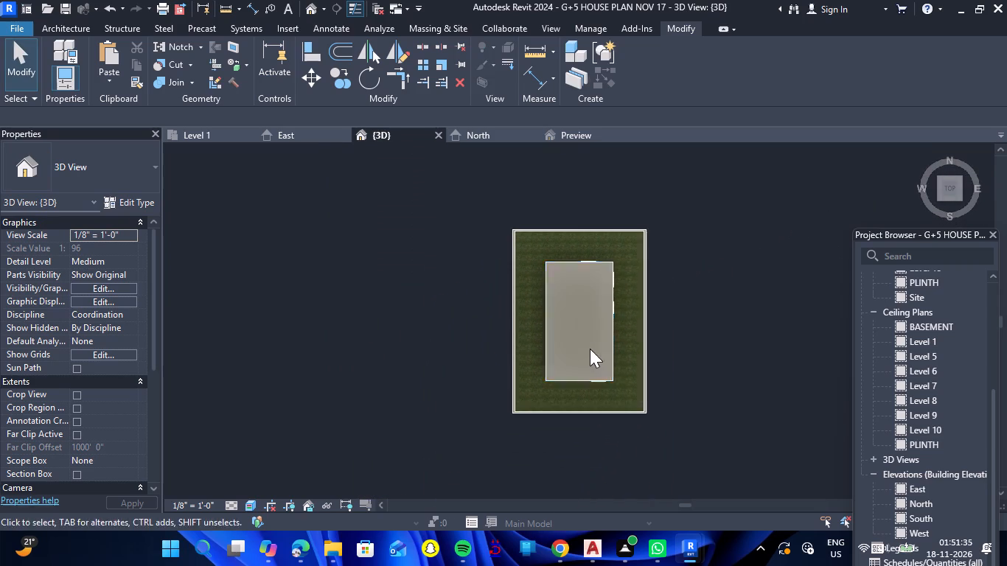
{"action": "scroll", "coordinate": [629, 362], "scroll_direction": "up", "scroll_amount": 1}
{"action": "scroll", "coordinate": [742, 285], "scroll_direction": "up", "scroll_amount": 3}
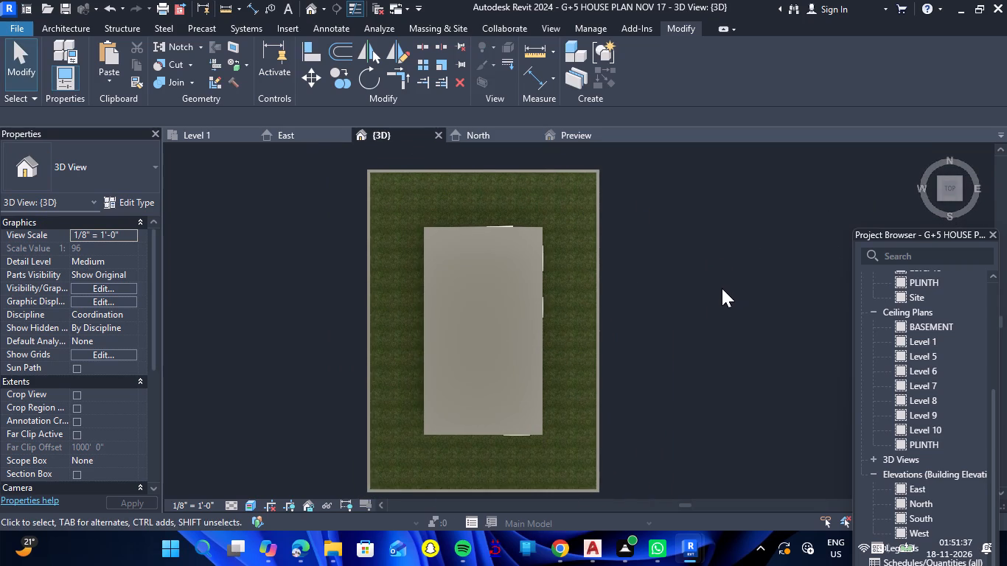
Create a new in-place model in the Roads category, keeping the name Roads 1.
{"action": "scroll", "coordinate": [722, 288], "scroll_direction": "up", "scroll_amount": 1}
{"action": "scroll", "coordinate": [719, 288], "scroll_direction": "down", "scroll_amount": 1}
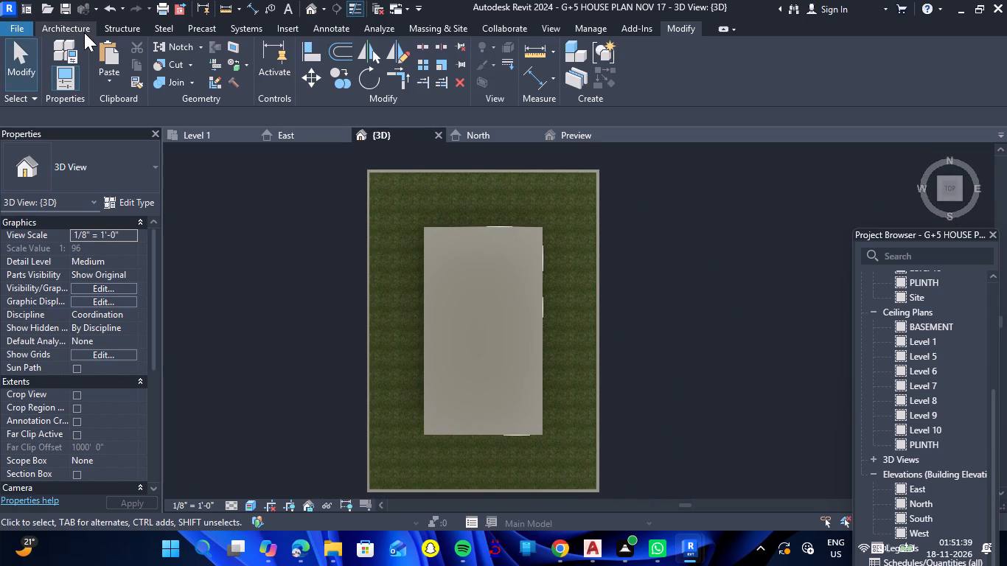
{"action": "left_click", "coordinate": [84, 32]}
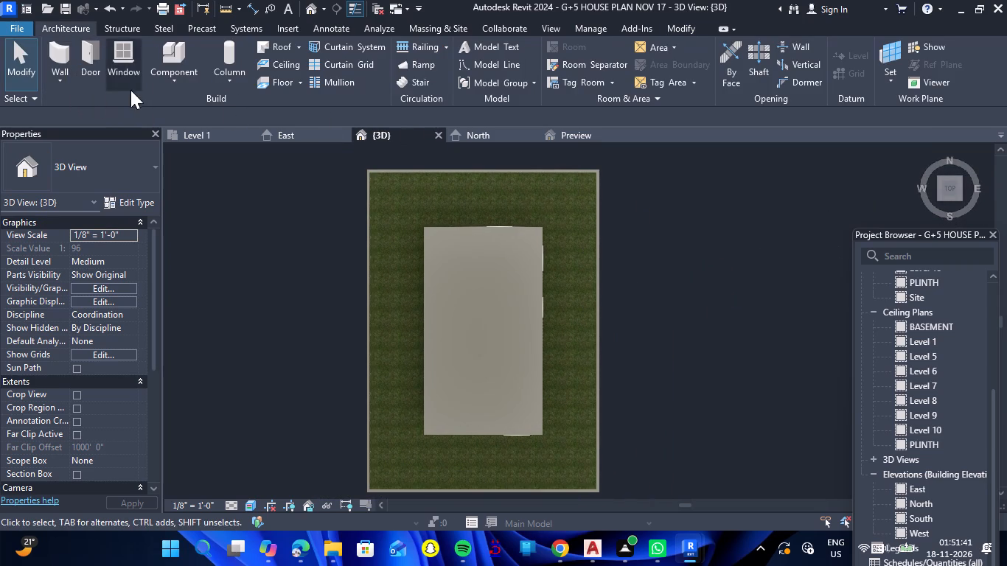
{"action": "left_click", "coordinate": [164, 85]}
{"action": "left_click", "coordinate": [197, 133]}
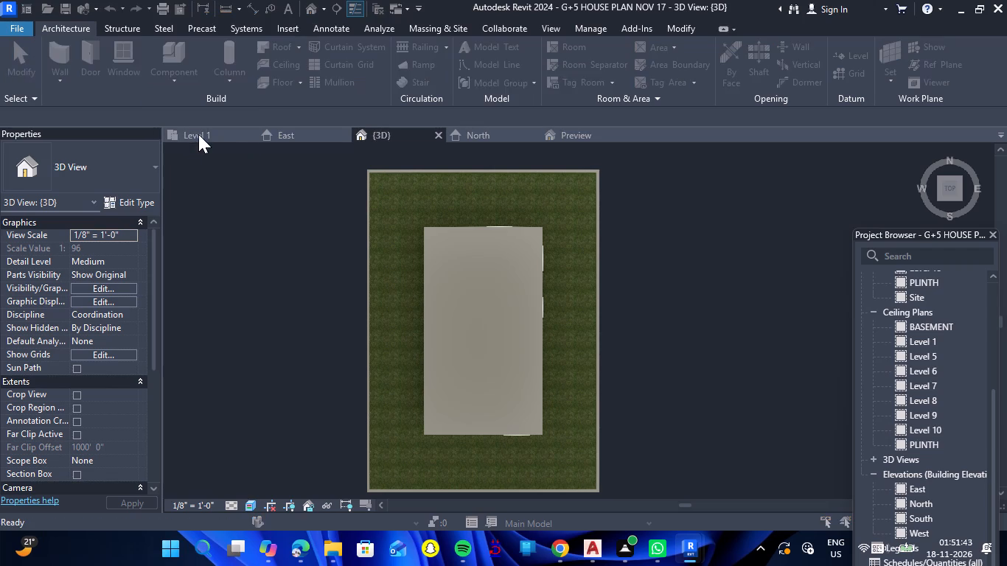
{"action": "left_click", "coordinate": [532, 133]}
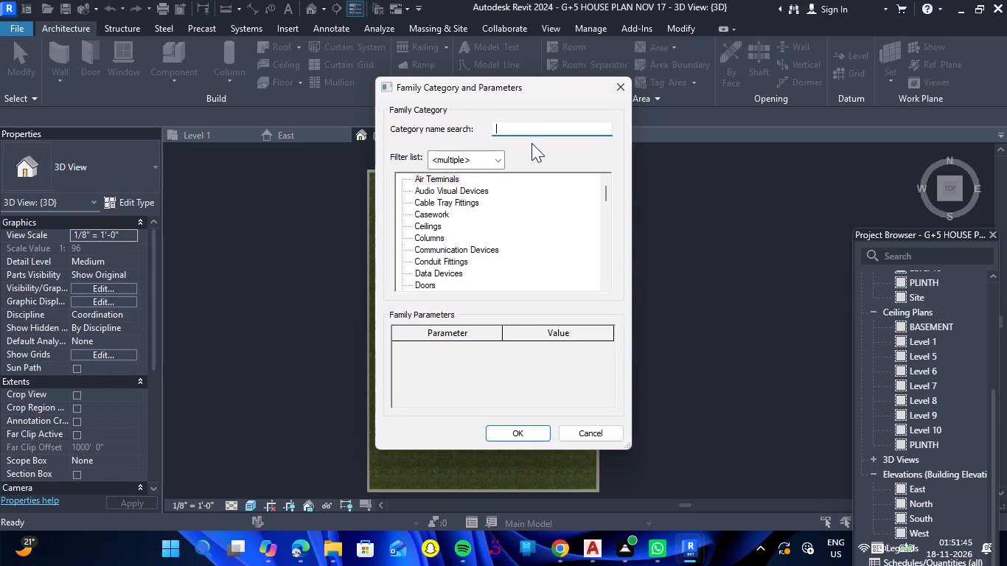
{"action": "type", "text": "ROAD"}
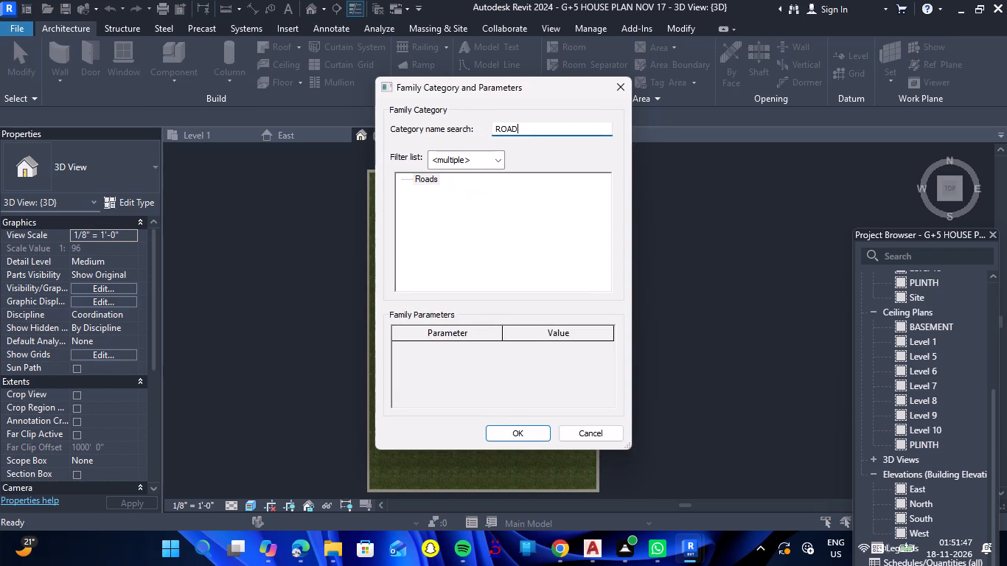
{"action": "left_click", "coordinate": [439, 176]}
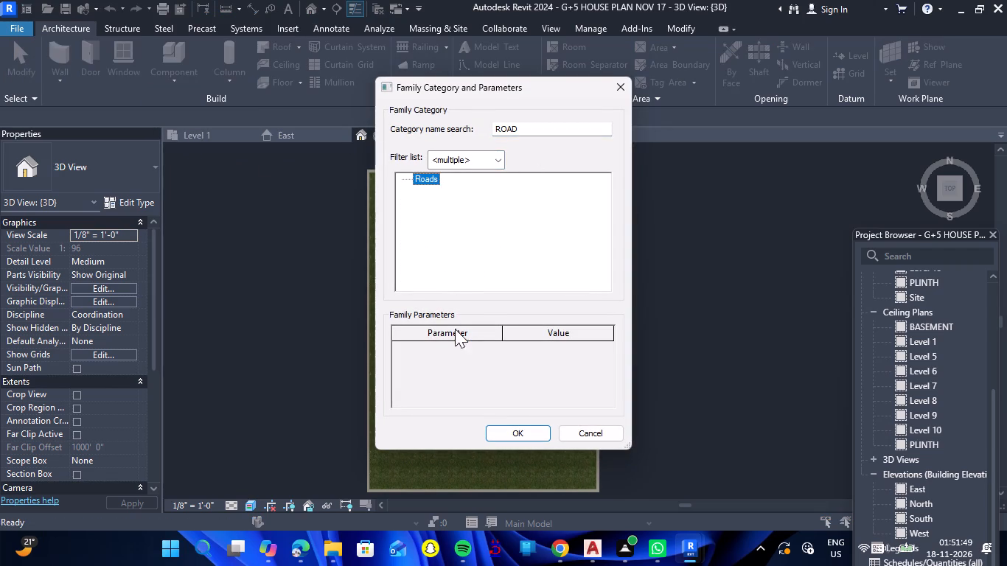
{"action": "left_click", "coordinate": [540, 436]}
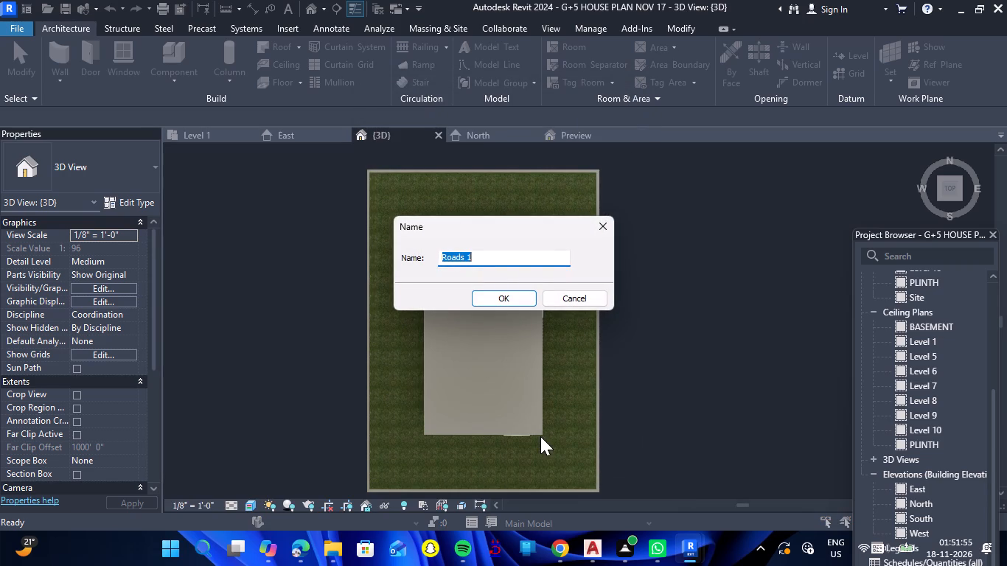
{"action": "left_click", "coordinate": [506, 298]}
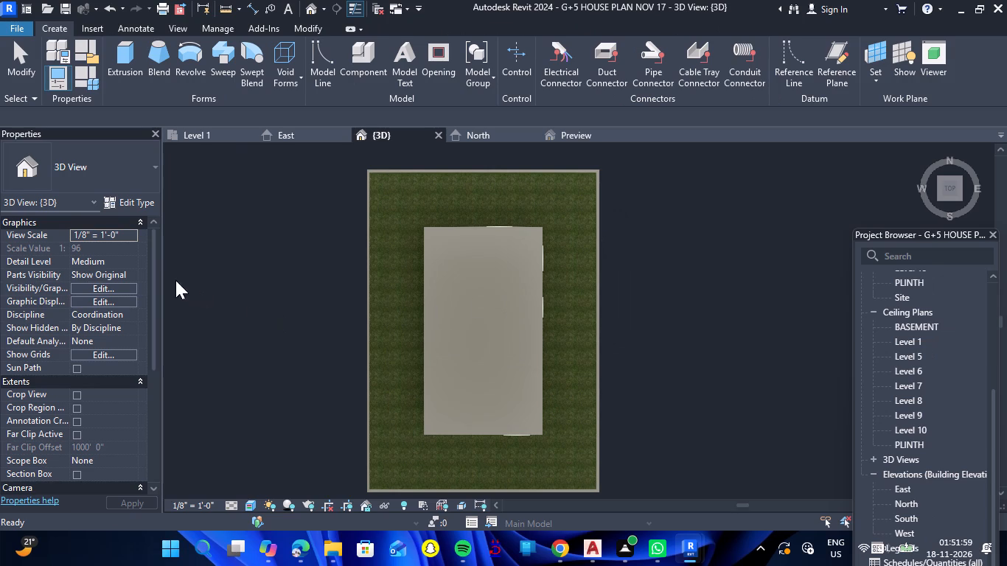
Start an Extrusion and set its work plane by picking the toposolid's grass surface beside the house.
{"action": "scroll", "coordinate": [132, 246], "scroll_direction": "up", "scroll_amount": 1}
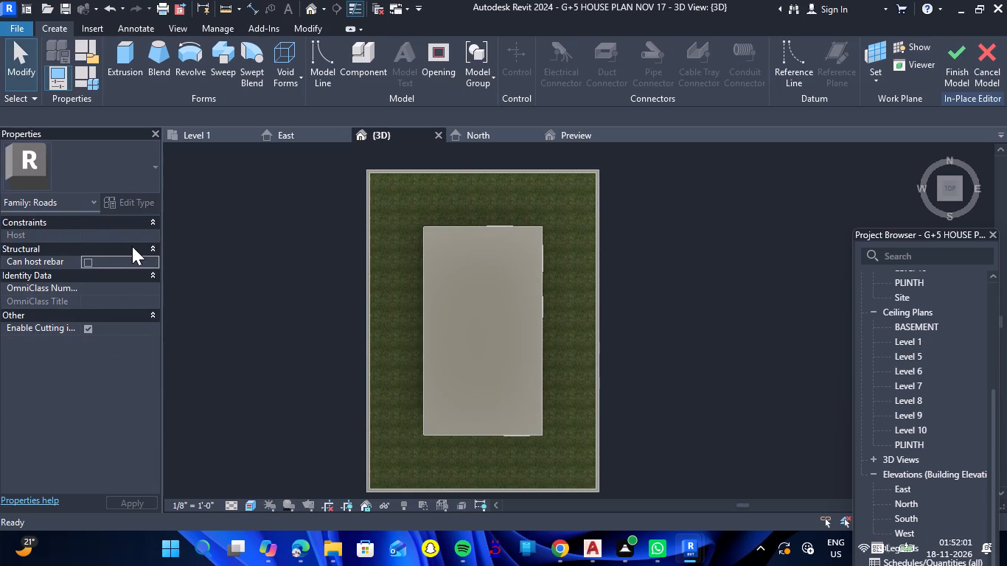
{"action": "left_click", "coordinate": [133, 83]}
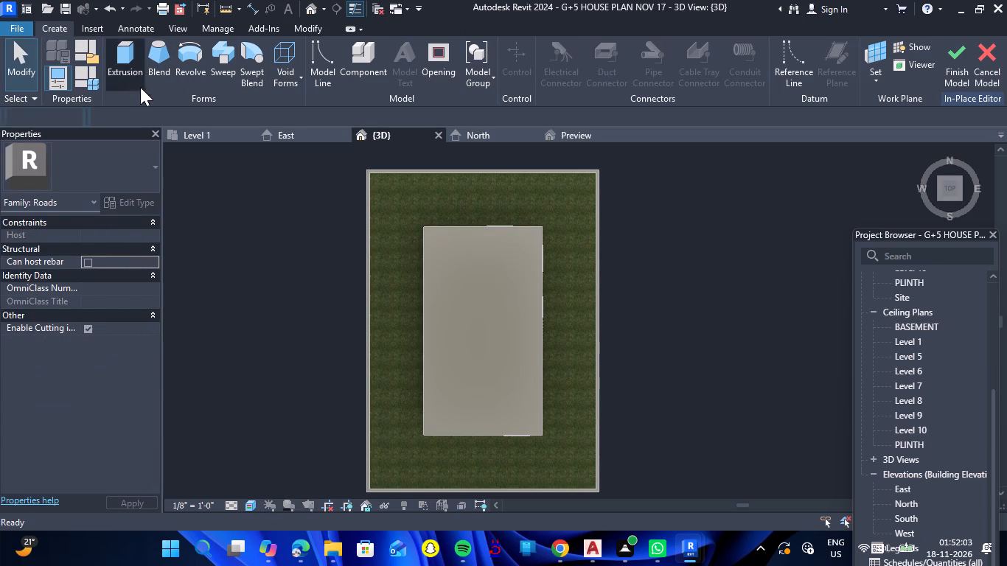
{"action": "left_click", "coordinate": [677, 83]}
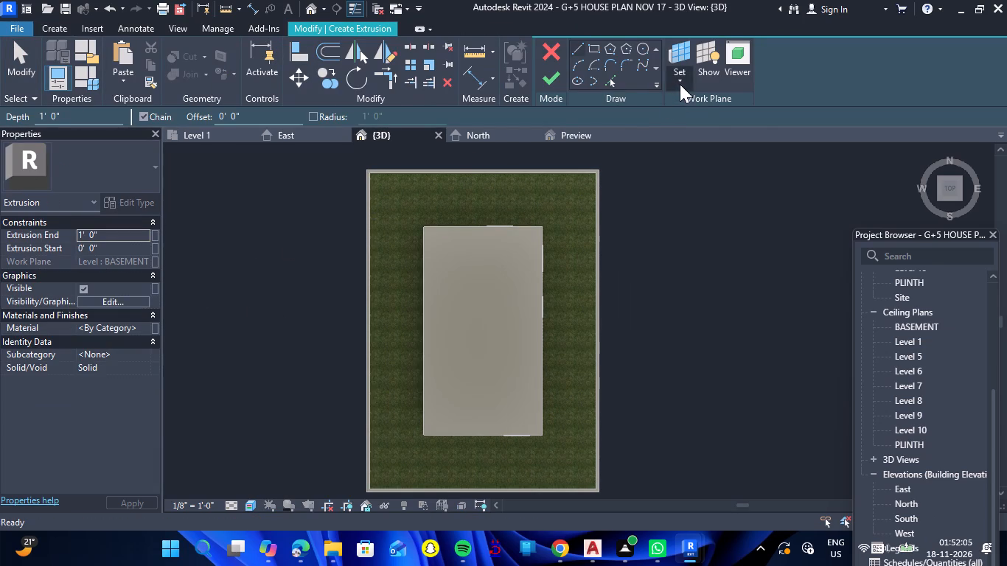
{"action": "left_click", "coordinate": [705, 133]}
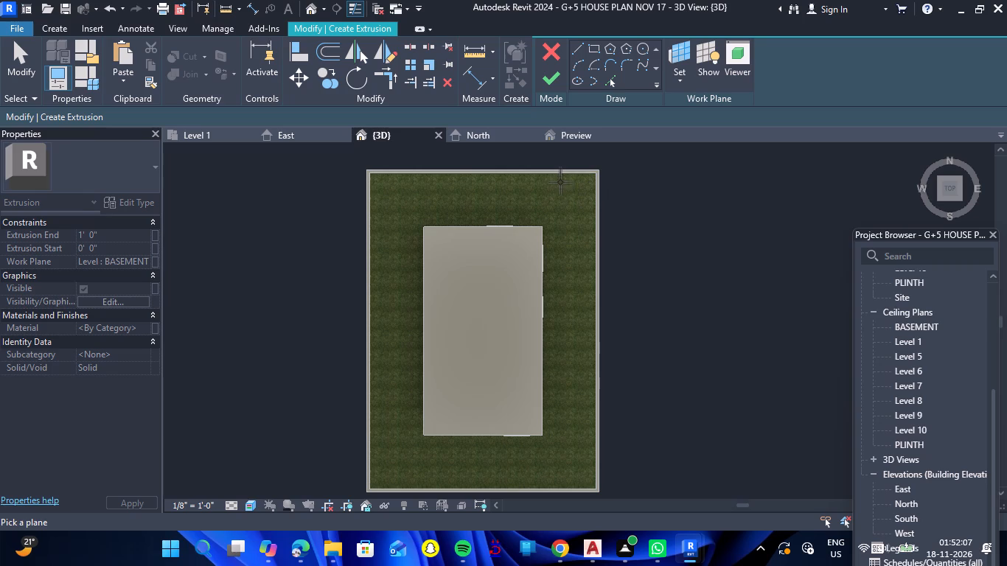
{"action": "scroll", "coordinate": [475, 265], "scroll_direction": "up", "scroll_amount": 2}
{"action": "scroll", "coordinate": [486, 255], "scroll_direction": "down", "scroll_amount": 7}
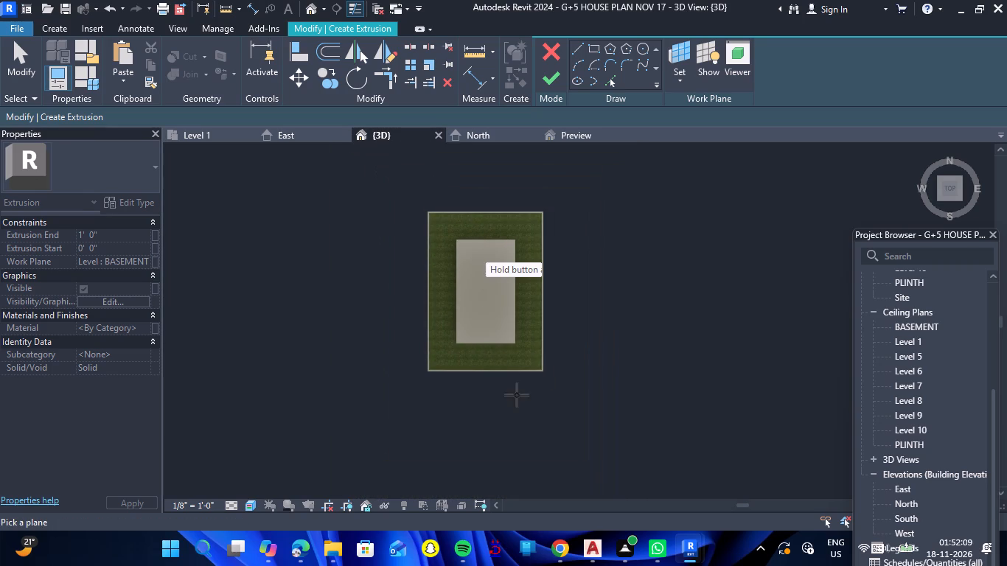
{"action": "left_click_drag", "start_coordinate": [536, 436], "coordinate": [535, 137], "text": "shift"}
{"action": "right_click_drag", "start_coordinate": [536, 436], "coordinate": [535, 137], "text": "shift"}
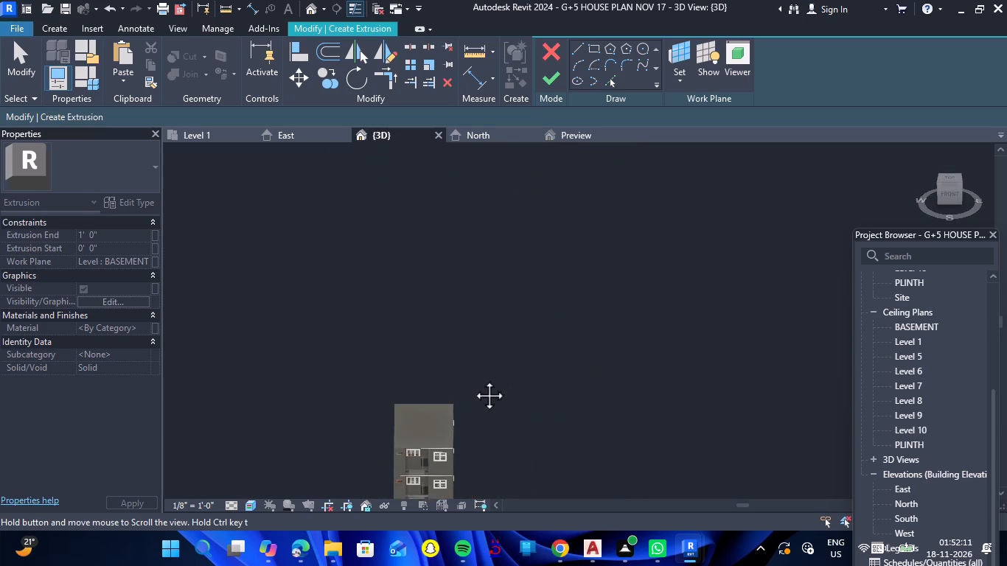
{"action": "key", "text": "Escape"}
{"action": "scroll", "coordinate": [588, 343], "scroll_direction": "down", "scroll_amount": 3}
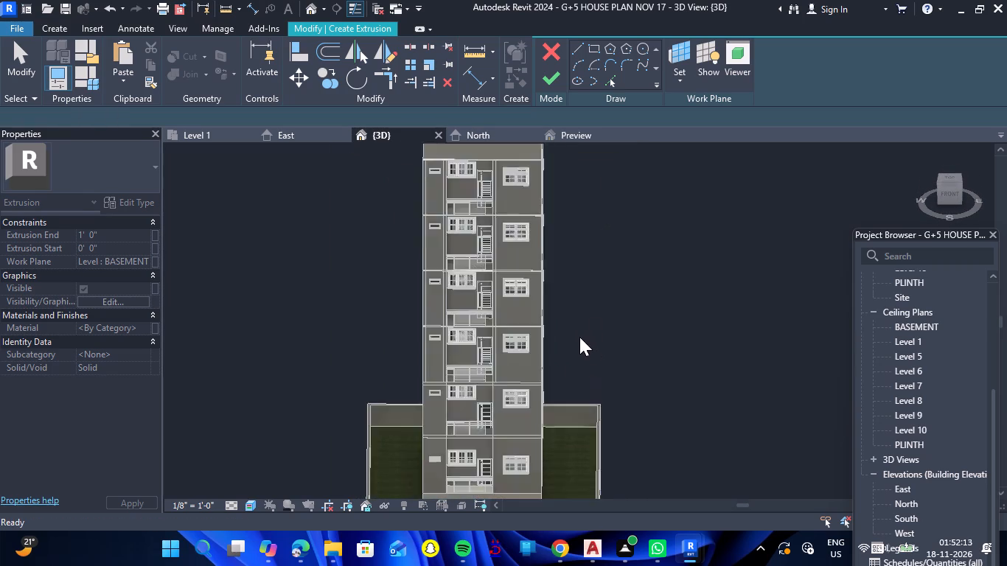
{"action": "scroll", "coordinate": [543, 357], "scroll_direction": "down", "scroll_amount": 4}
{"action": "scroll", "coordinate": [523, 444], "scroll_direction": "up", "scroll_amount": 8}
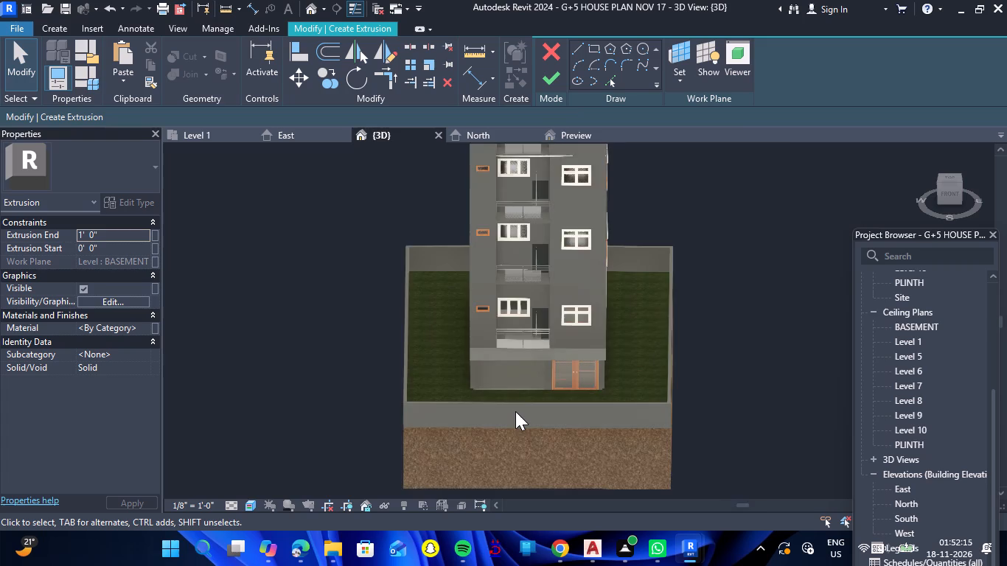
{"action": "scroll", "coordinate": [515, 411], "scroll_direction": "up", "scroll_amount": 4}
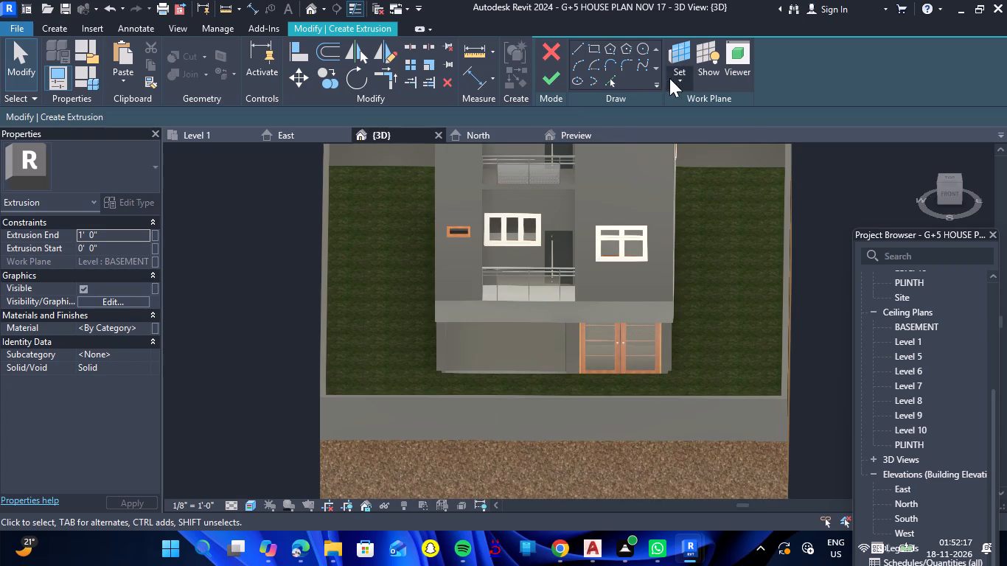
{"action": "left_click", "coordinate": [671, 78]}
{"action": "left_click", "coordinate": [690, 141]}
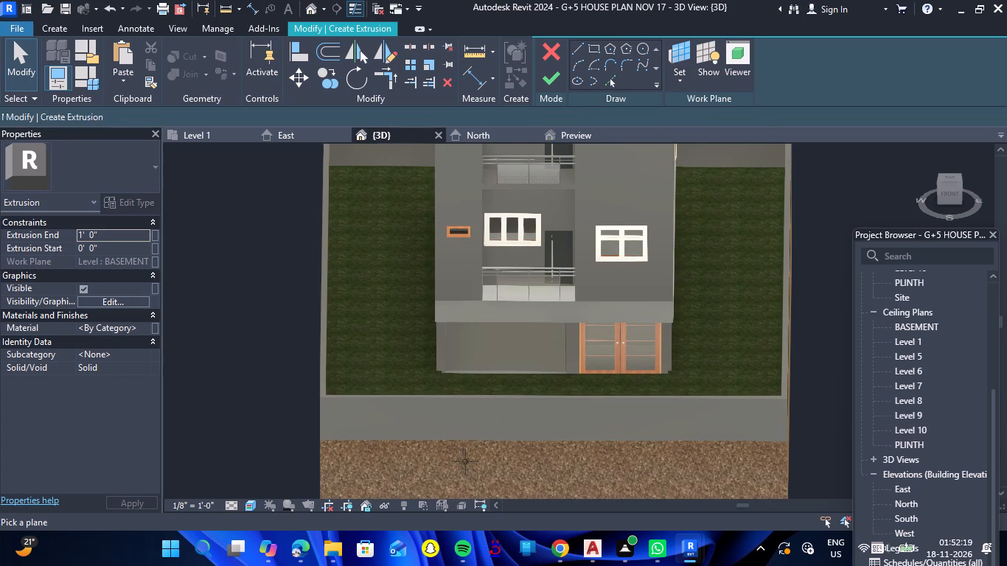
{"action": "left_click", "coordinate": [353, 169]}
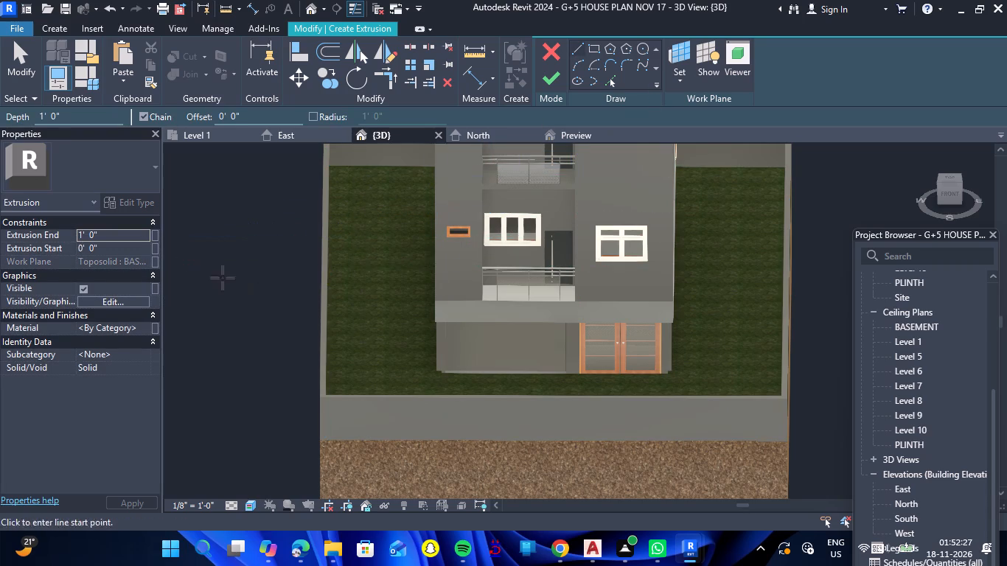
Set the extrusion end to 6'.
{"action": "left_click", "coordinate": [107, 238]}
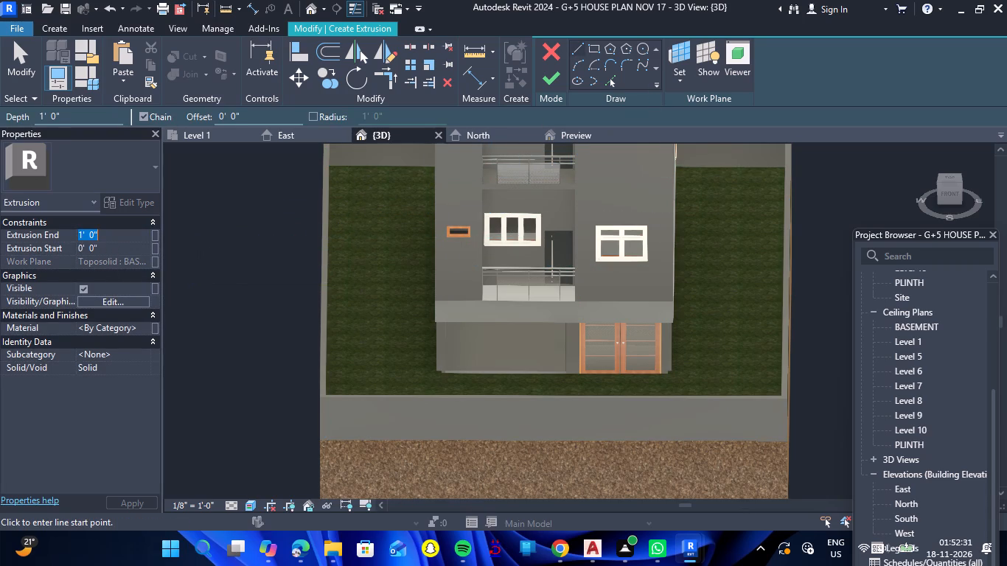
{"action": "type", "text": "6'"}
{"action": "key", "text": "Return"}
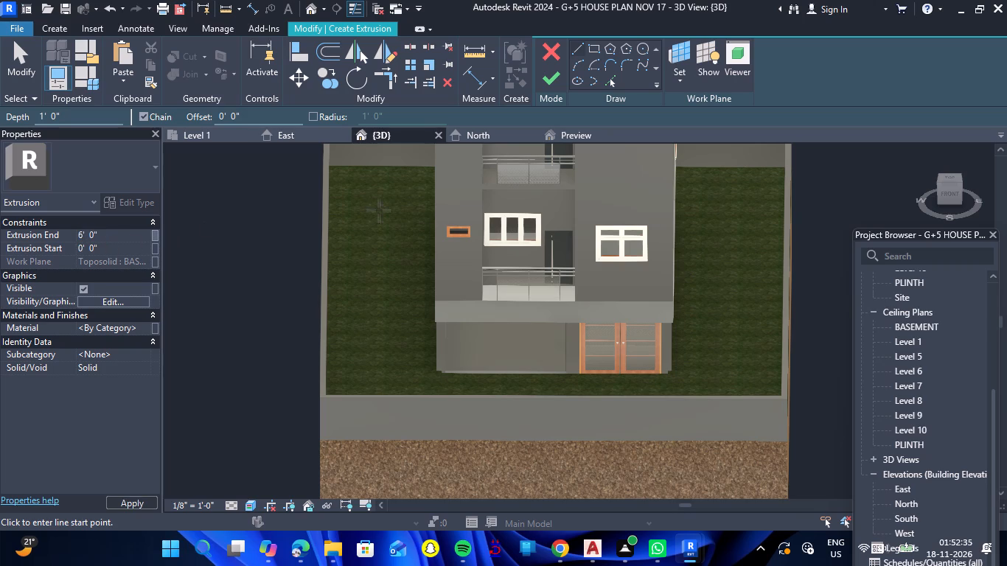
From the top view, sketch a rectangular road strip about 3' by 46' along the west side of the house.
{"action": "left_click", "coordinate": [952, 177]}
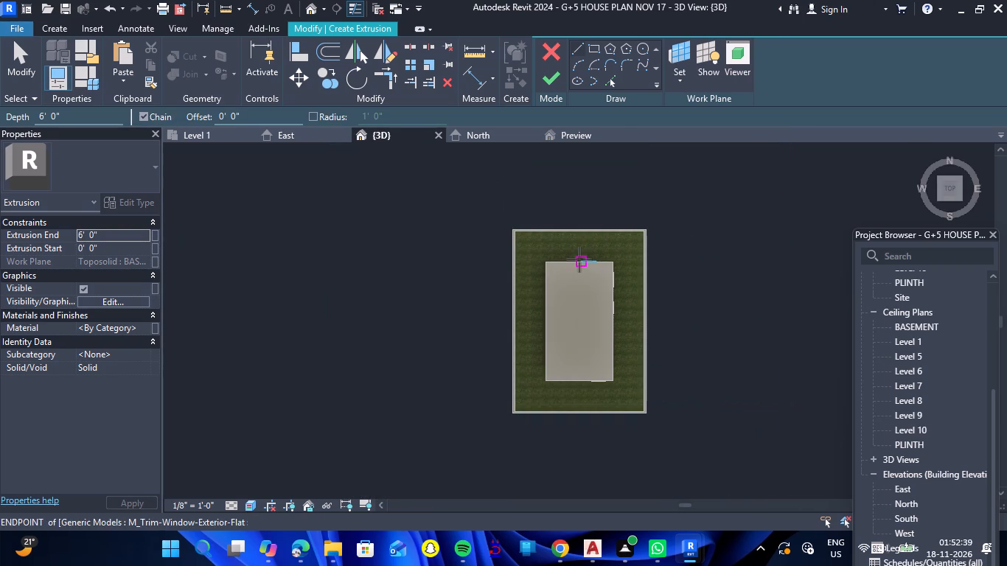
{"action": "left_click", "coordinate": [590, 52]}
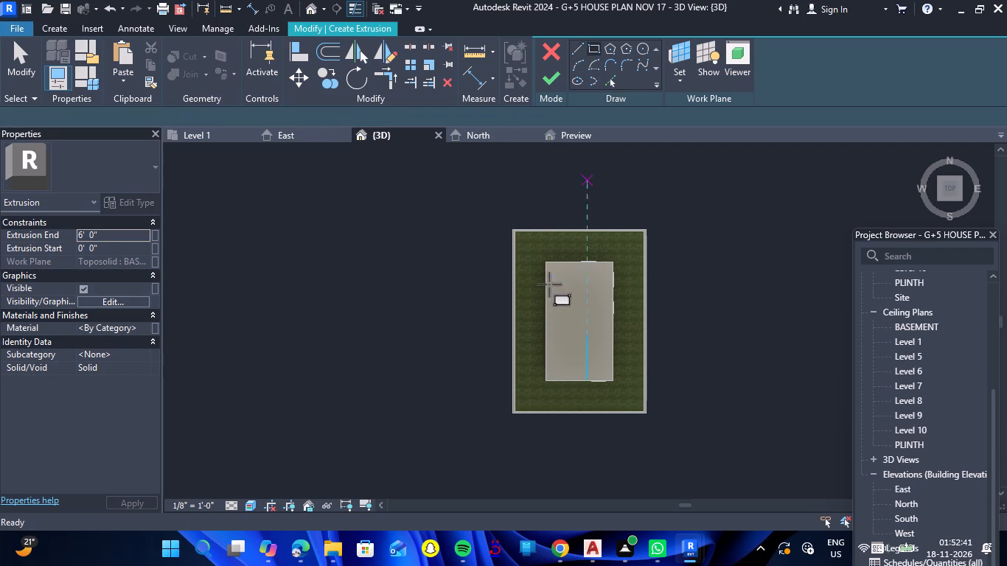
{"action": "left_click", "coordinate": [526, 247]}
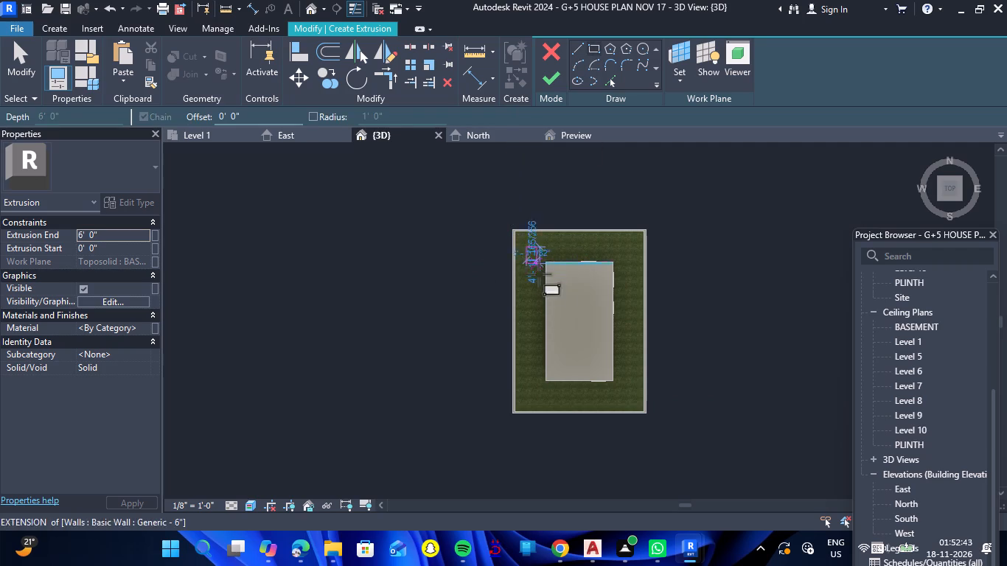
{"action": "left_click", "coordinate": [537, 401]}
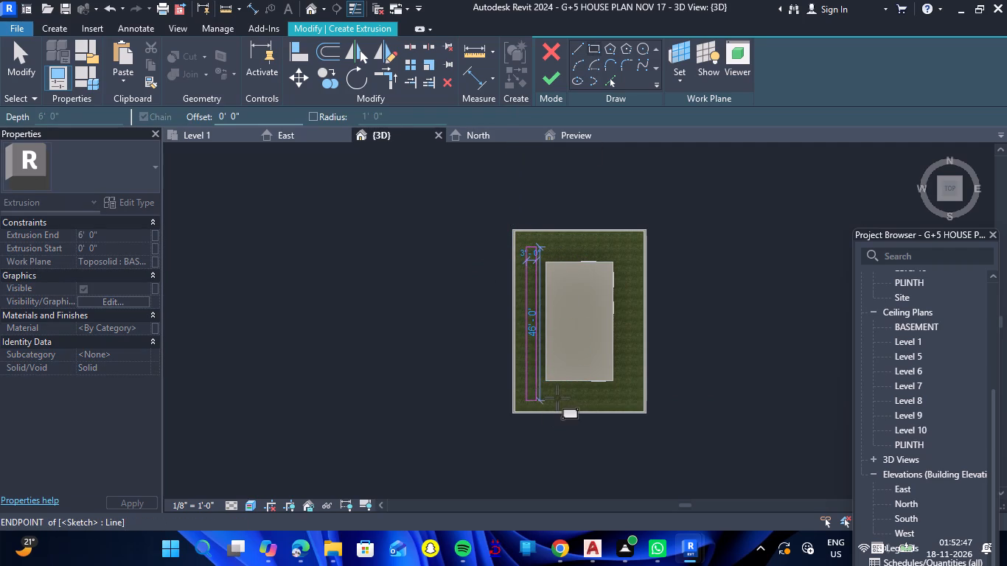
Sketch a 3' wide rectangular strip along the north side of the house, starting at the west strip's outer north corner.
{"action": "scroll", "coordinate": [529, 238], "scroll_direction": "up", "scroll_amount": 5}
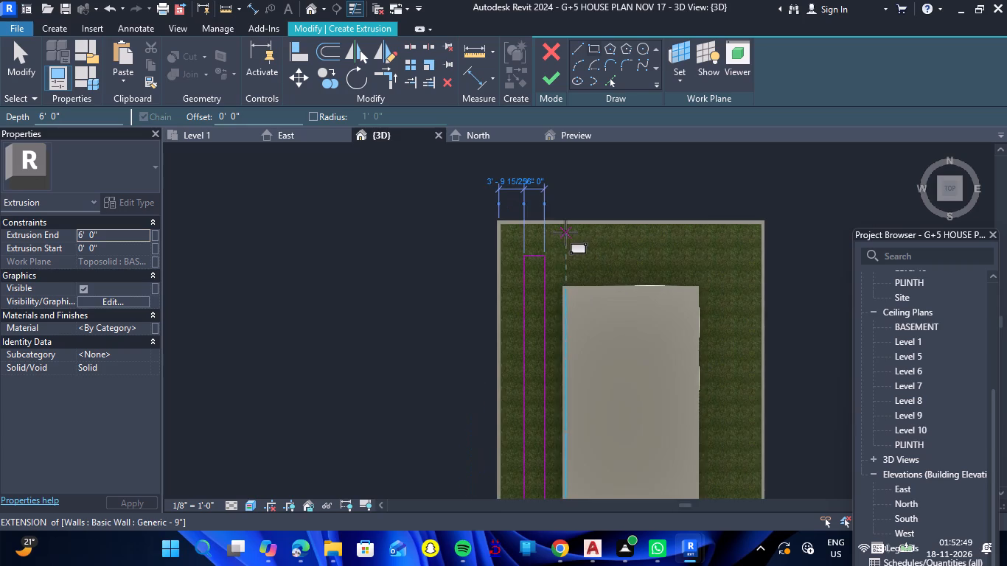
{"action": "scroll", "coordinate": [565, 233], "scroll_direction": "up", "scroll_amount": 3}
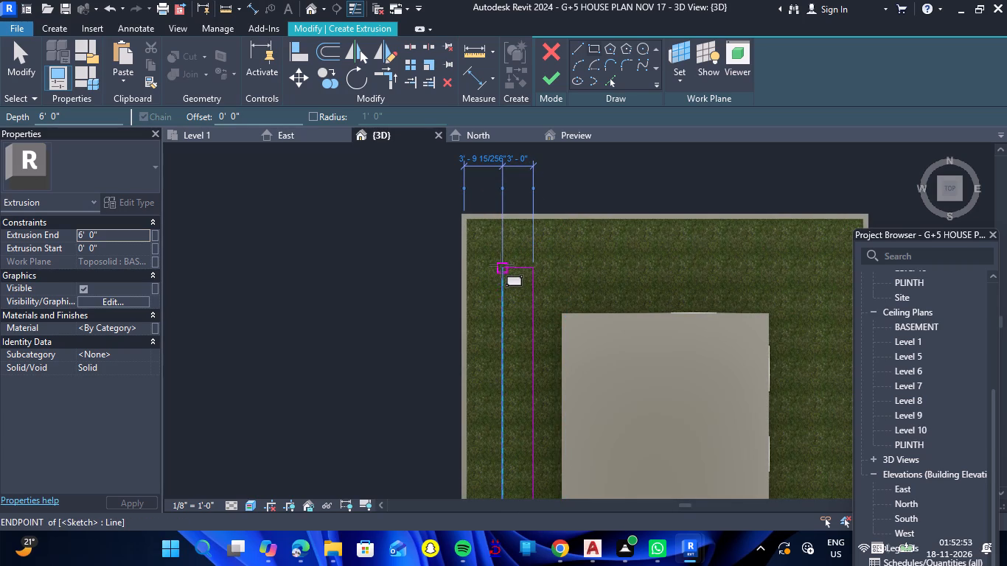
{"action": "left_click", "coordinate": [503, 273]}
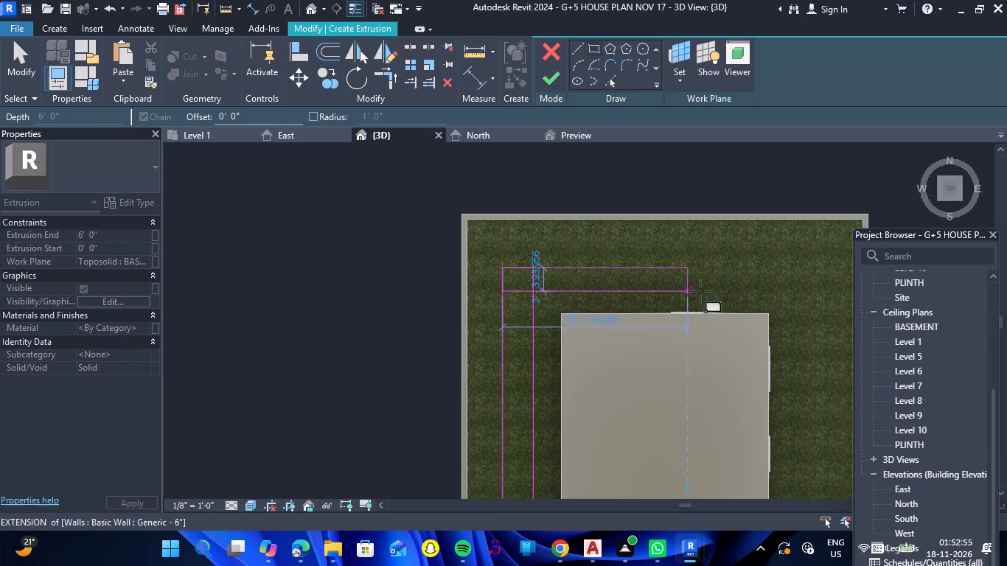
{"action": "scroll", "coordinate": [817, 307], "scroll_direction": "down", "scroll_amount": 5}
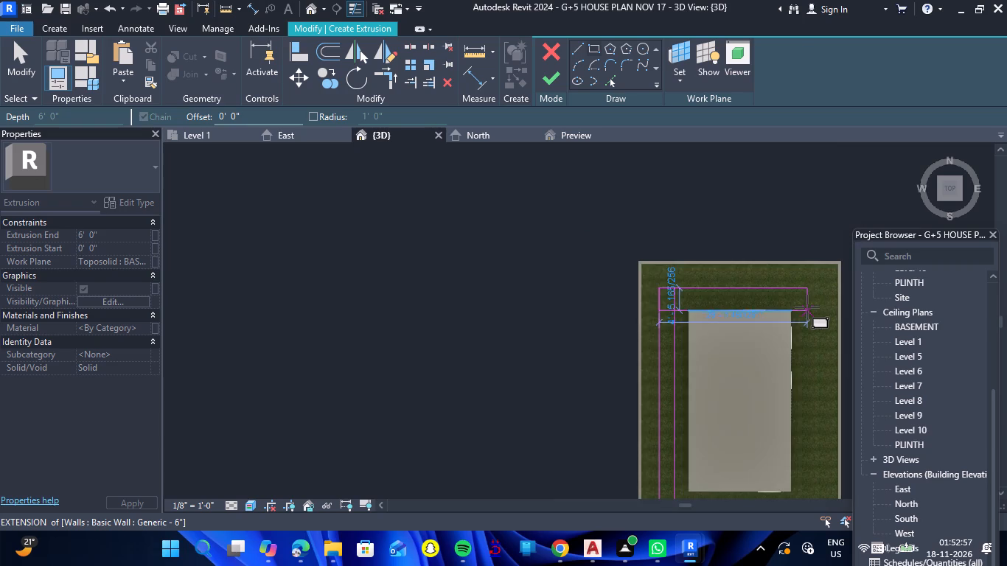
{"action": "scroll", "coordinate": [807, 307], "scroll_direction": "down", "scroll_amount": 2}
{"action": "scroll", "coordinate": [834, 309], "scroll_direction": "up", "scroll_amount": 7}
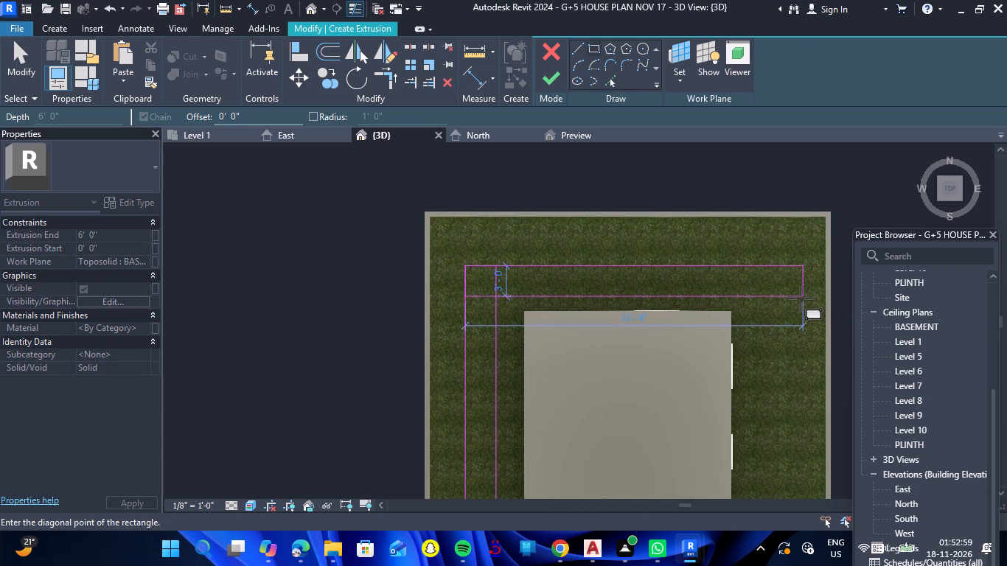
{"action": "left_click", "coordinate": [801, 298]}
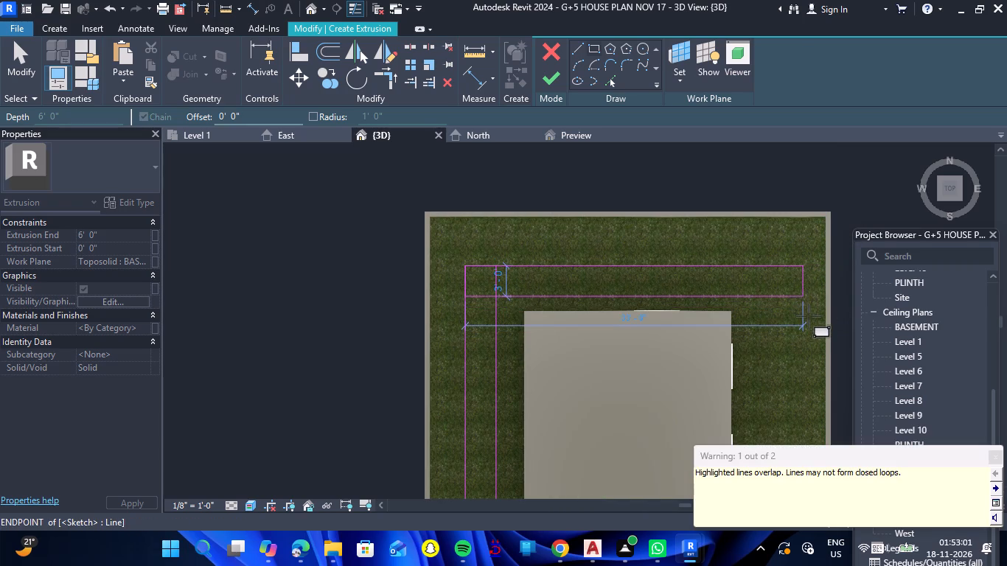
Sketch a rectangular strip about 3'-6" by 40' along the east side of the house, starting at the north strip's inner east corner.
{"action": "scroll", "coordinate": [786, 307], "scroll_direction": "down", "scroll_amount": 1}
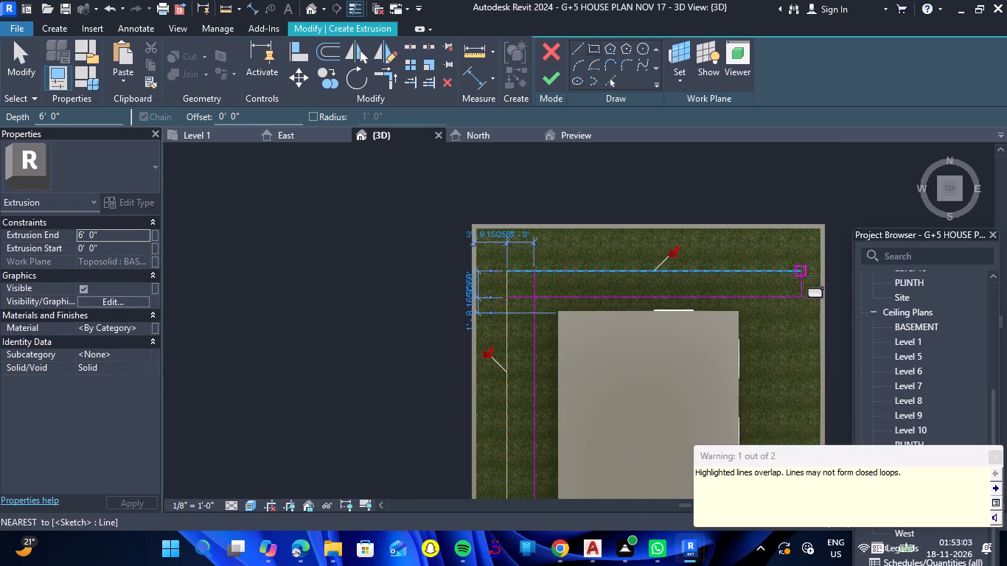
{"action": "left_click", "coordinate": [802, 296]}
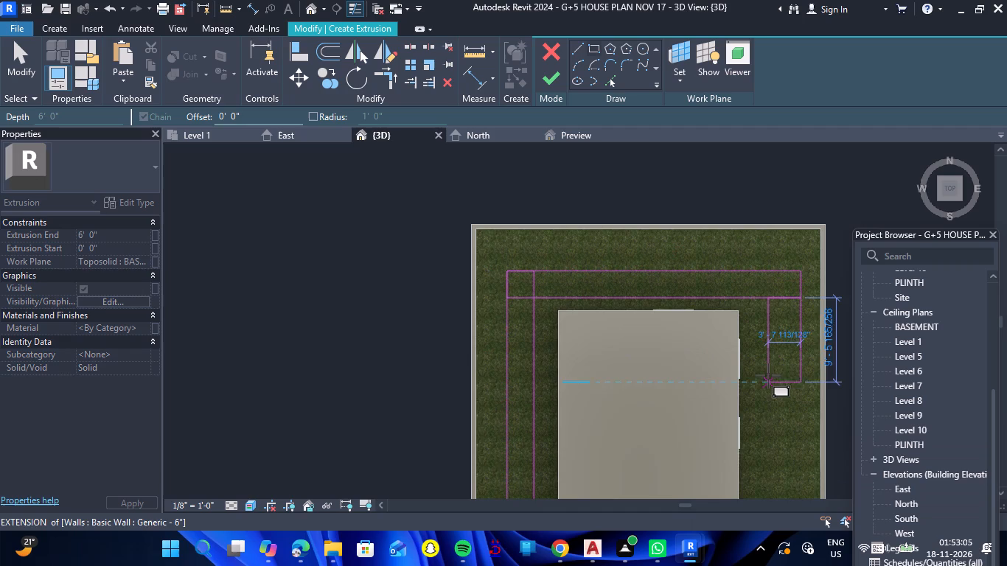
{"action": "scroll", "coordinate": [768, 374], "scroll_direction": "down", "scroll_amount": 12}
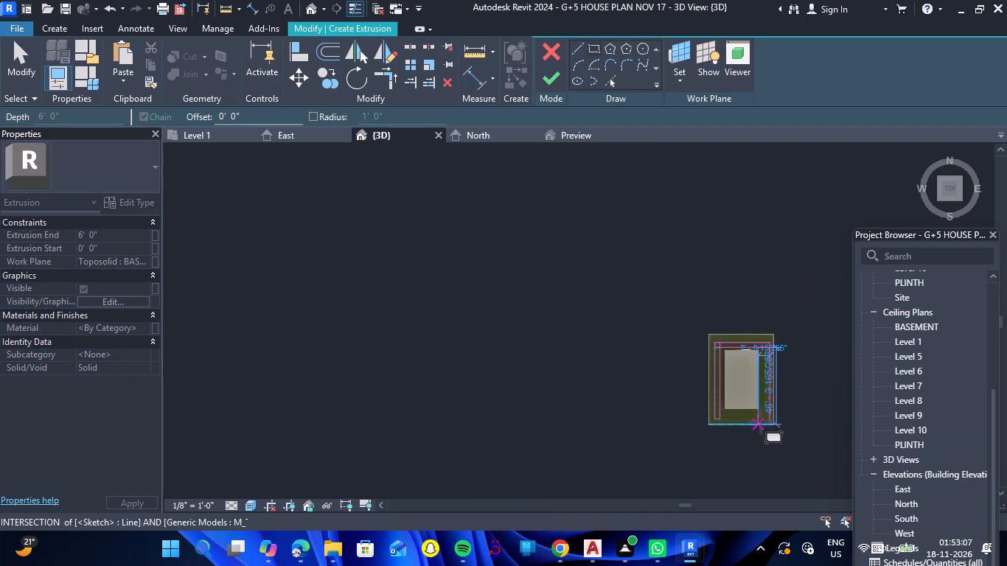
{"action": "scroll", "coordinate": [762, 419], "scroll_direction": "up", "scroll_amount": 11}
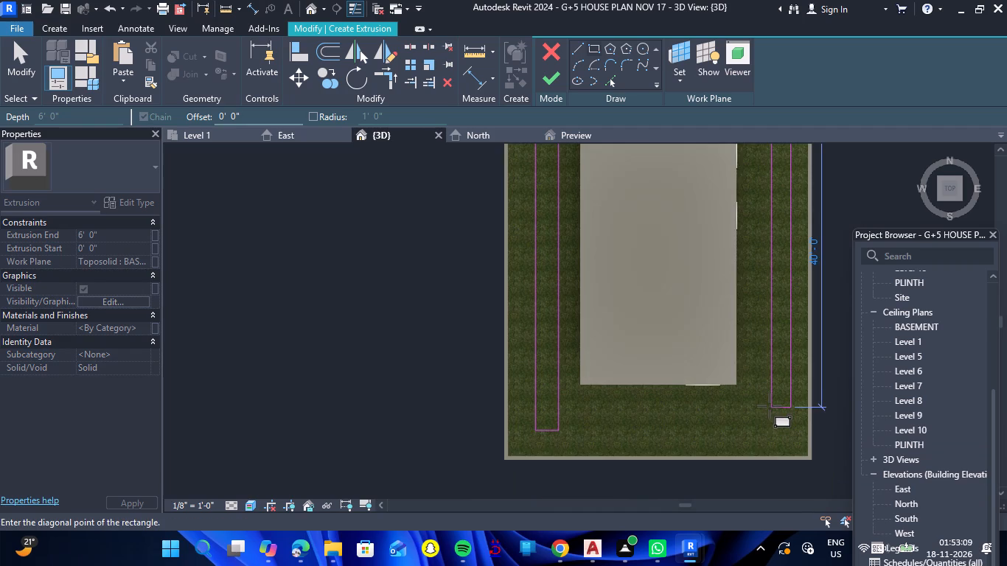
{"action": "scroll", "coordinate": [754, 411], "scroll_direction": "down", "scroll_amount": 3}
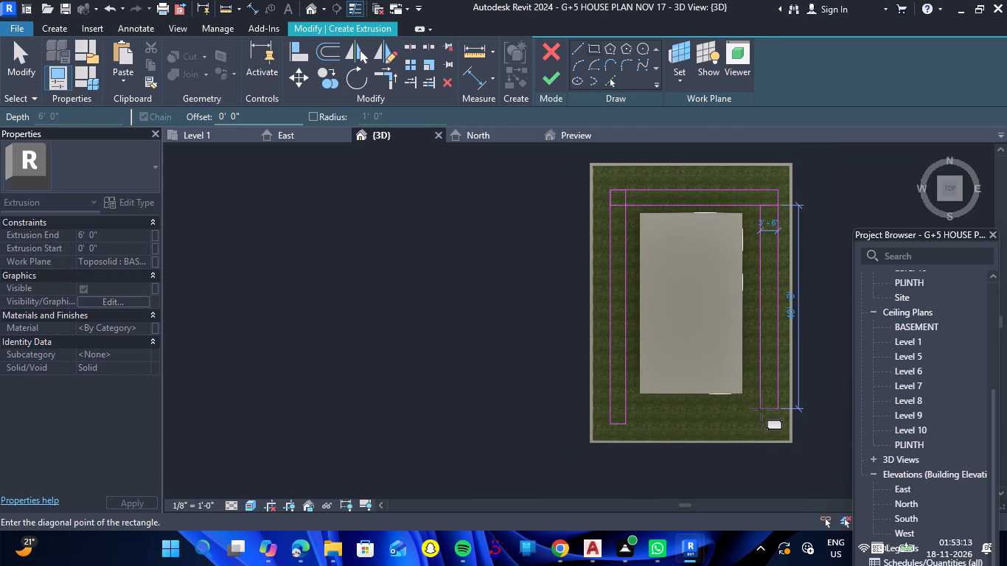
{"action": "left_click", "coordinate": [762, 411]}
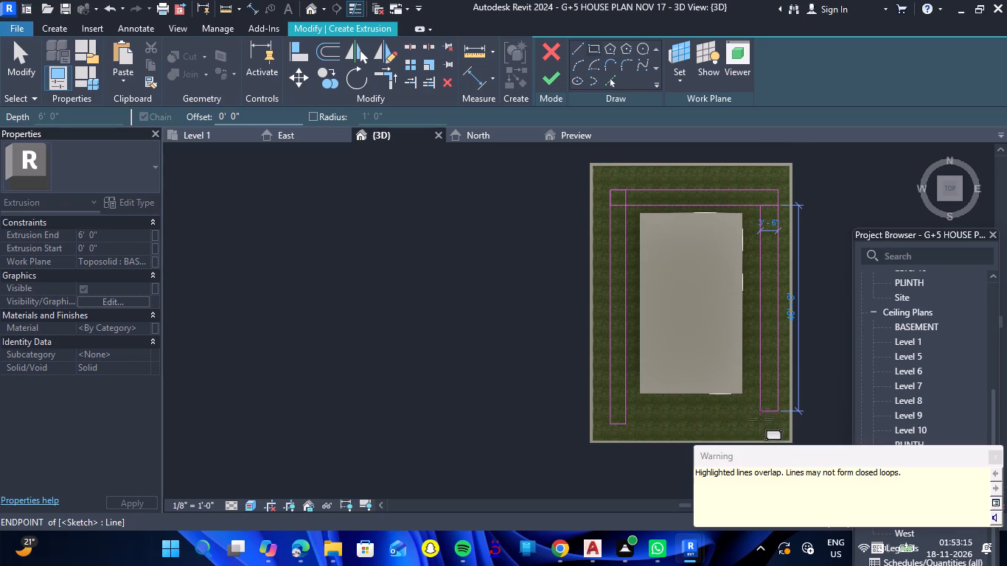
Sketch a rectangular strip about 34' by 3'-6" along the south side, starting at the west strip's outer south corner.
{"action": "scroll", "coordinate": [657, 424], "scroll_direction": "up", "scroll_amount": 4}
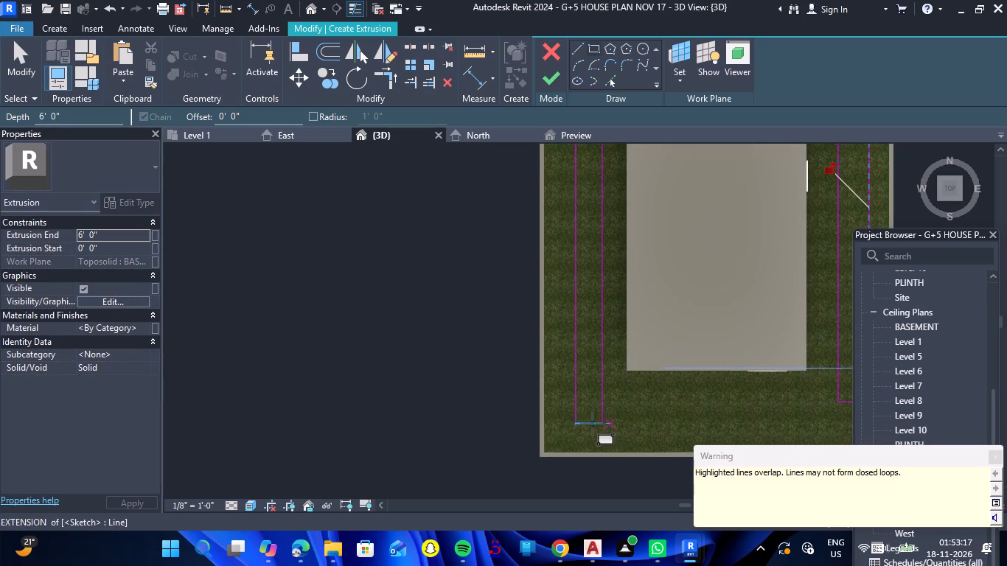
{"action": "left_click", "coordinate": [575, 425]}
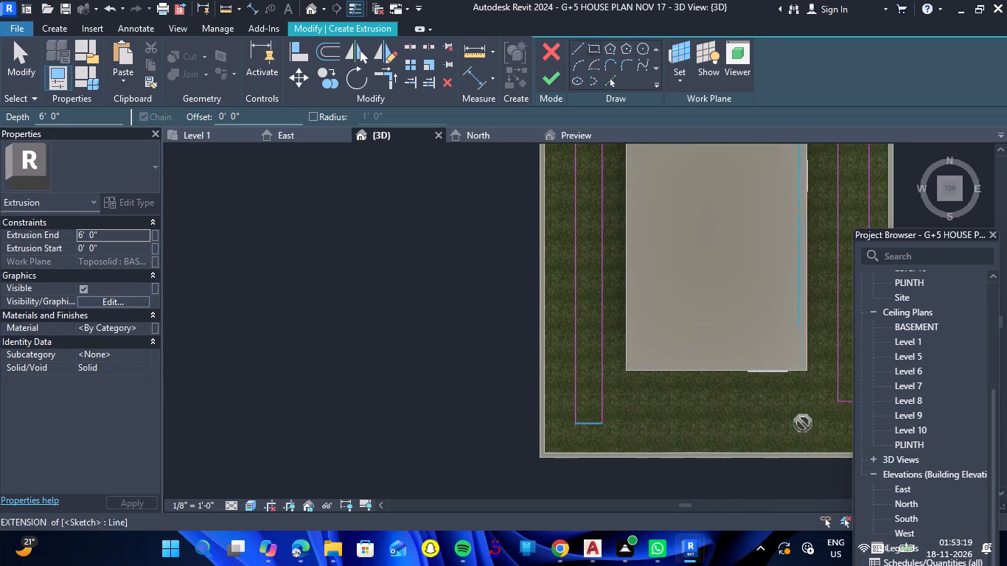
{"action": "scroll", "coordinate": [819, 400], "scroll_direction": "down", "scroll_amount": 2}
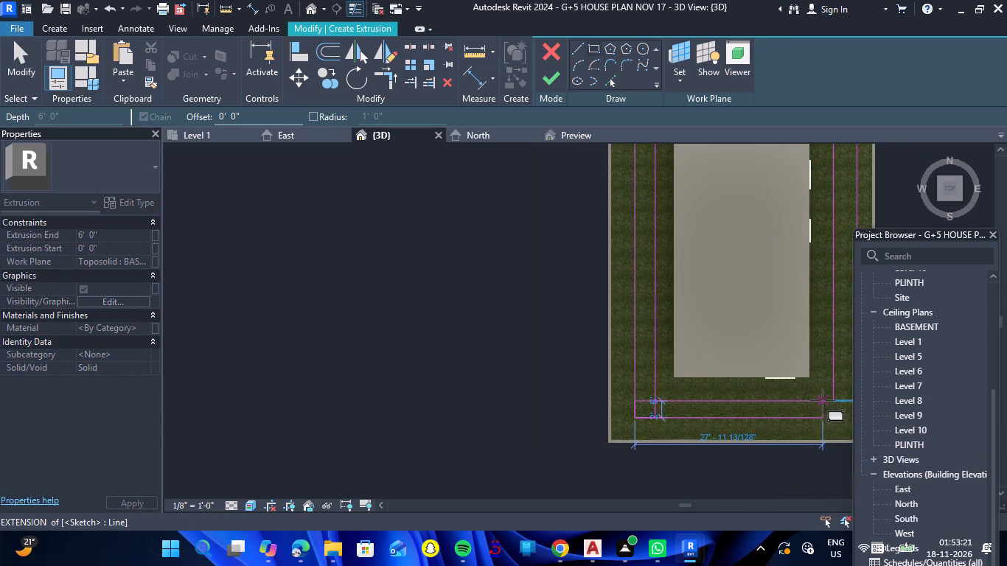
{"action": "scroll", "coordinate": [812, 400], "scroll_direction": "down", "scroll_amount": 4}
{"action": "scroll", "coordinate": [836, 402], "scroll_direction": "up", "scroll_amount": 5}
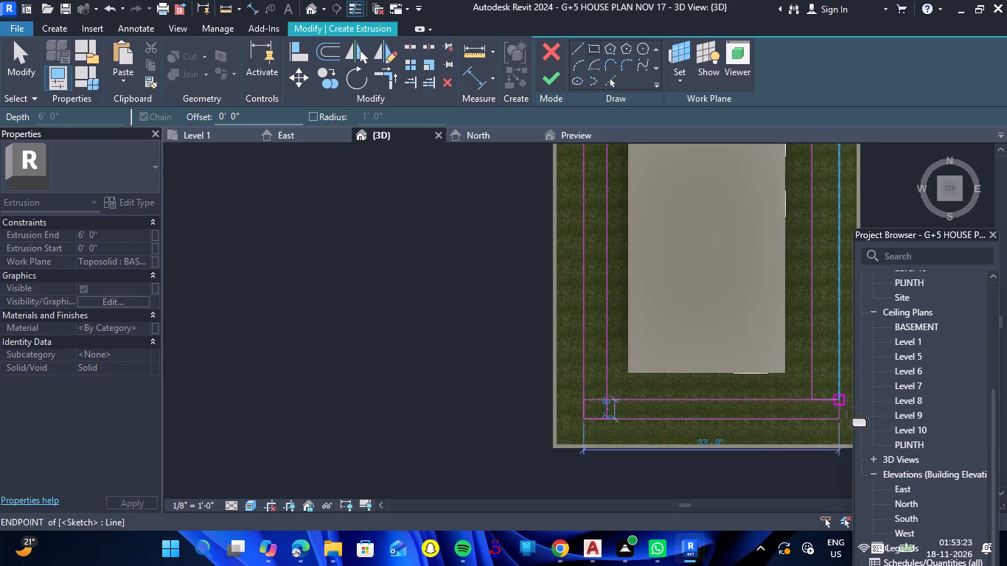
{"action": "scroll", "coordinate": [837, 401], "scroll_direction": "up", "scroll_amount": 2}
{"action": "scroll", "coordinate": [725, 368], "scroll_direction": "down", "scroll_amount": 2}
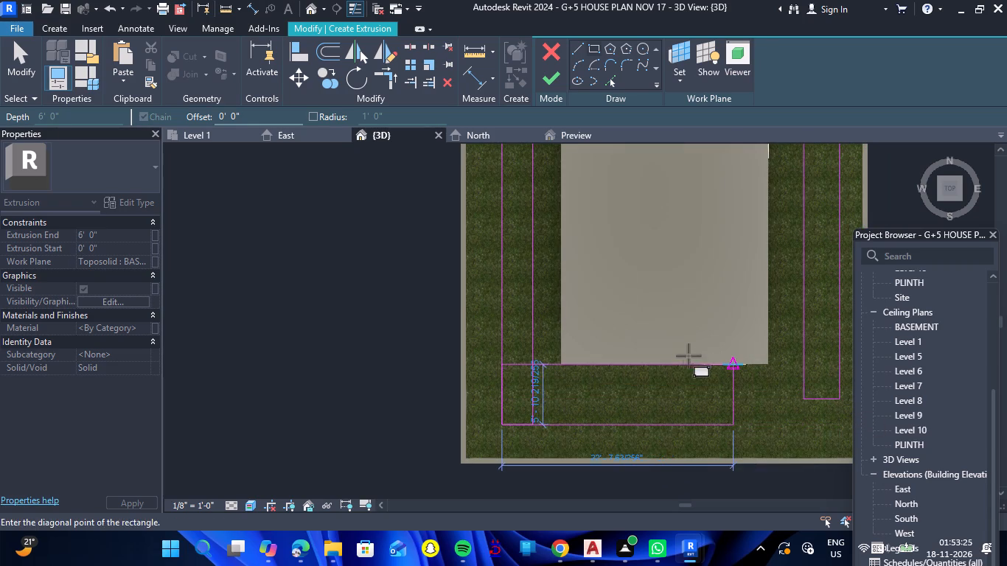
{"action": "scroll", "coordinate": [689, 356], "scroll_direction": "down", "scroll_amount": 4}
{"action": "scroll", "coordinate": [522, 296], "scroll_direction": "down", "scroll_amount": 1}
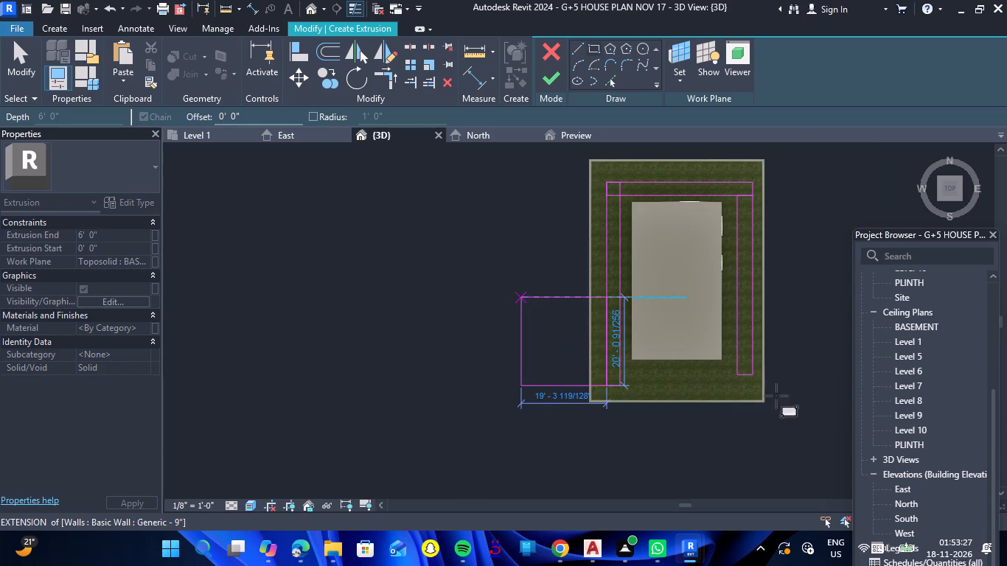
{"action": "scroll", "coordinate": [694, 346], "scroll_direction": "up", "scroll_amount": 3}
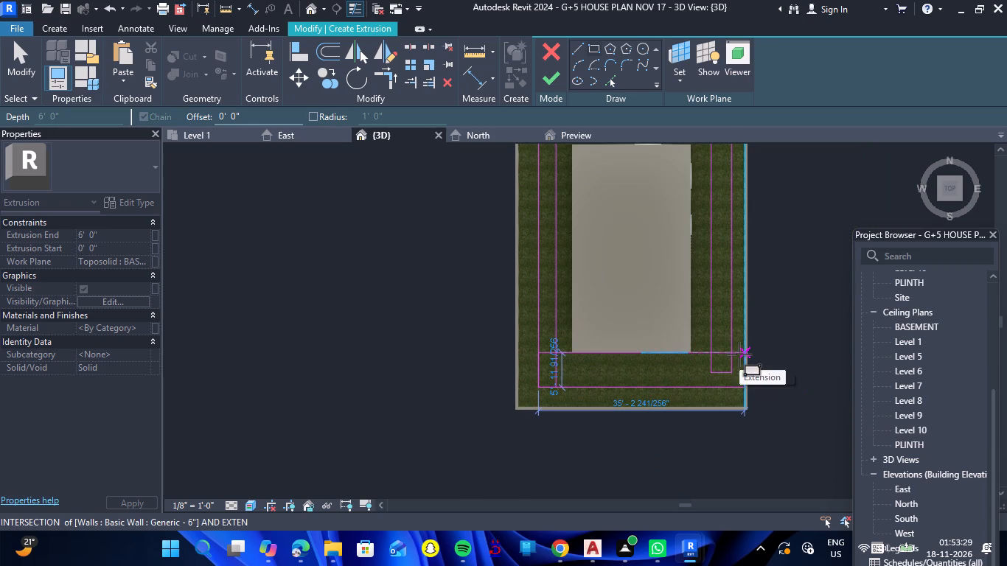
{"action": "scroll", "coordinate": [742, 369], "scroll_direction": "up", "scroll_amount": 6}
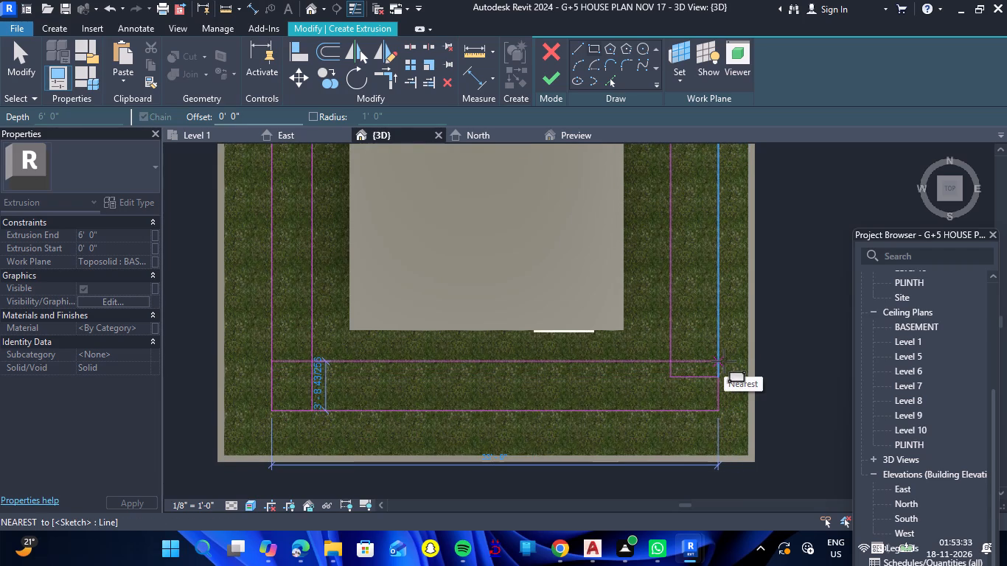
{"action": "scroll", "coordinate": [724, 361], "scroll_direction": "up", "scroll_amount": 2}
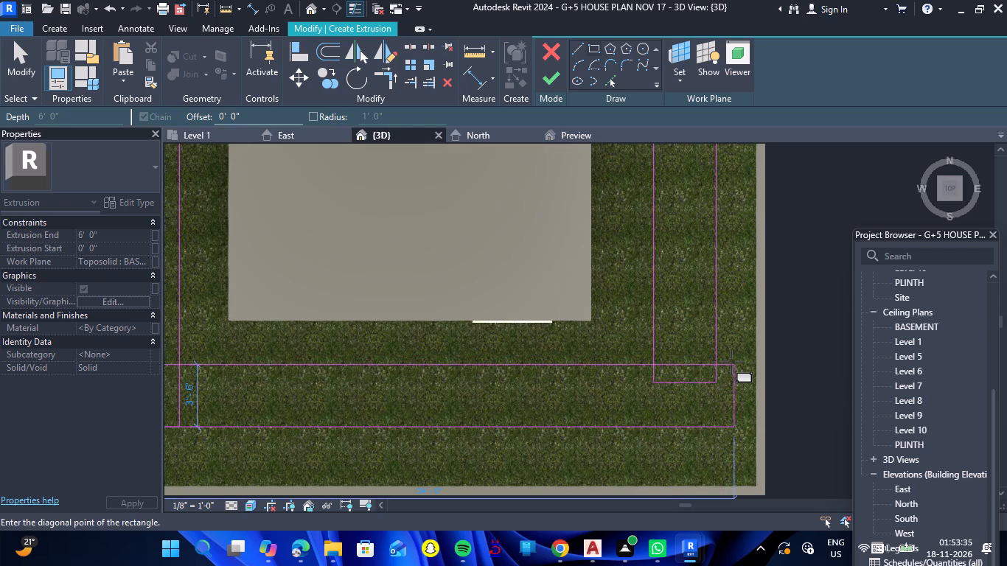
{"action": "left_click", "coordinate": [731, 362]}
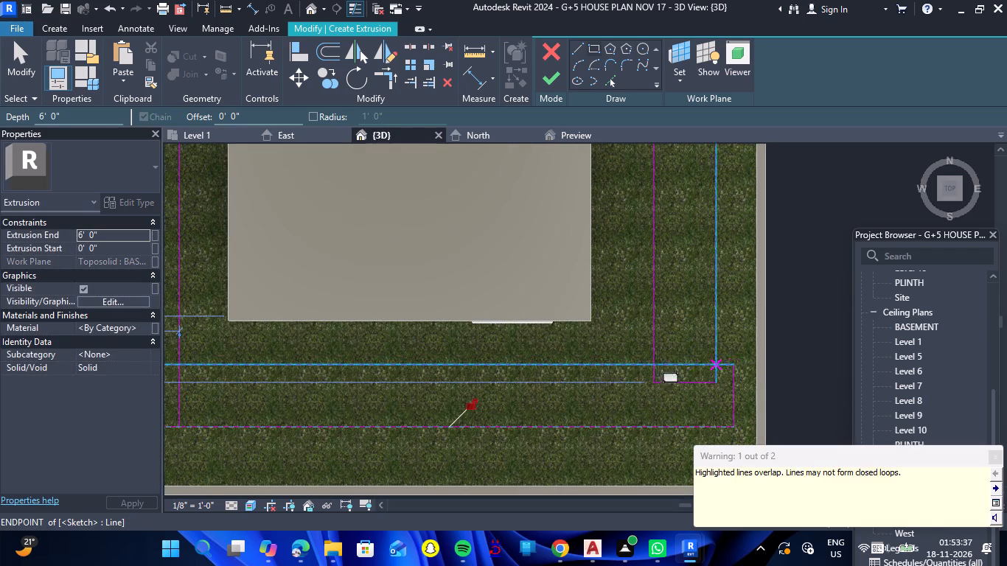
{"action": "scroll", "coordinate": [593, 402], "scroll_direction": "down", "scroll_amount": 5}
{"action": "scroll", "coordinate": [374, 413], "scroll_direction": "up", "scroll_amount": 5}
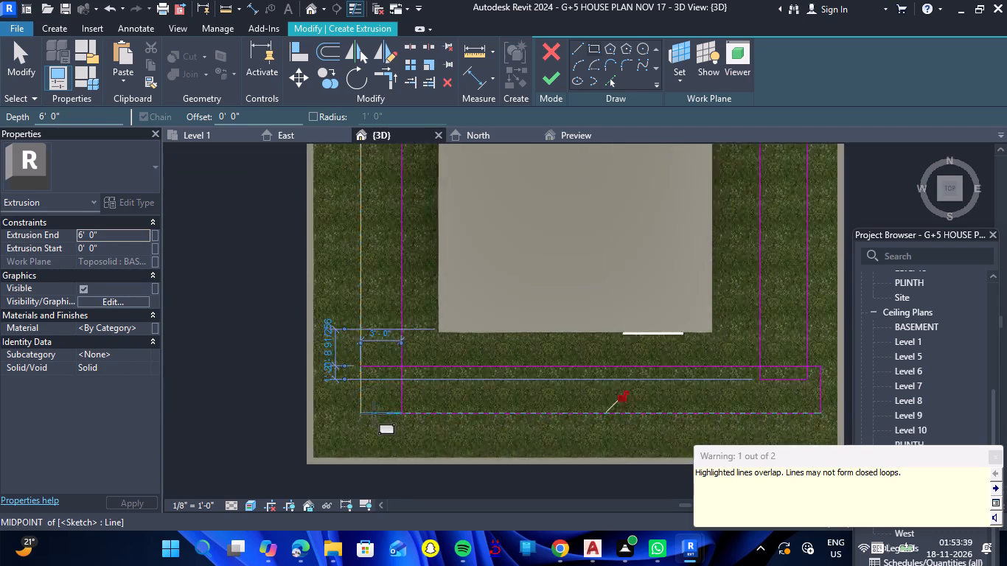
{"action": "scroll", "coordinate": [374, 413], "scroll_direction": "up", "scroll_amount": 2}
{"action": "key", "text": "Escape"}
{"action": "key", "text": "Escape"}
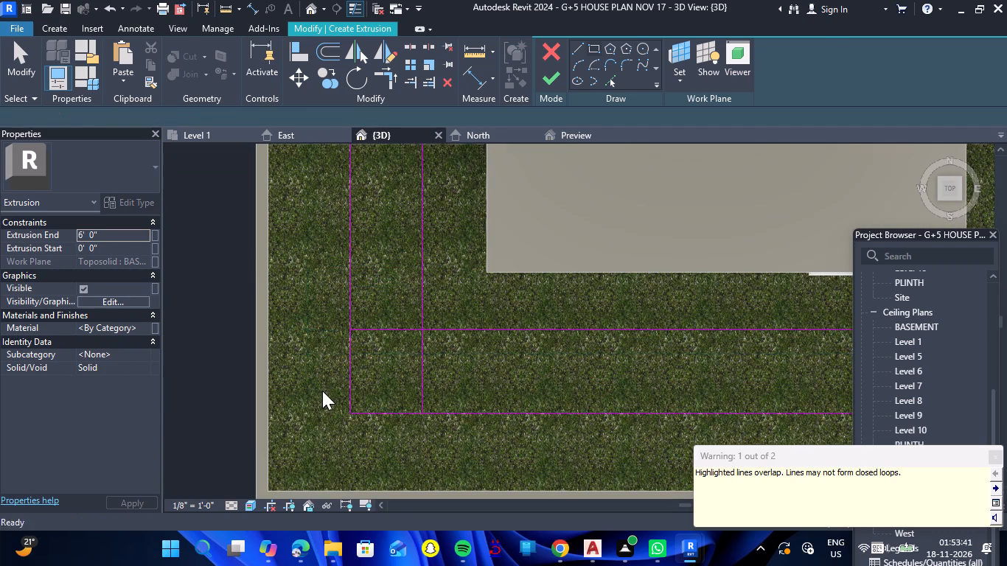
Set the south strip's width to 3' by moving its outer line.
{"action": "left_click", "coordinate": [349, 383]}
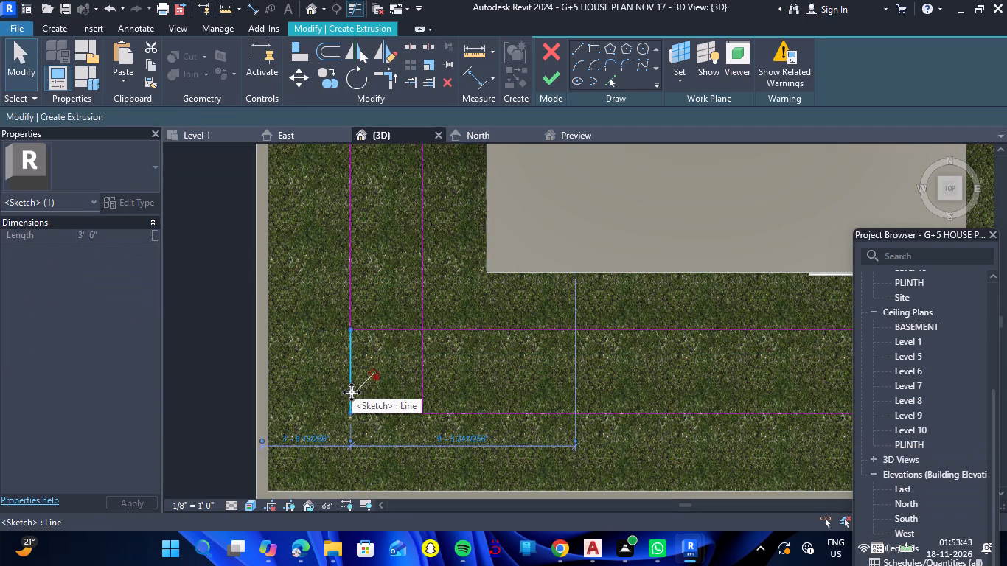
{"action": "key", "text": "Escape"}
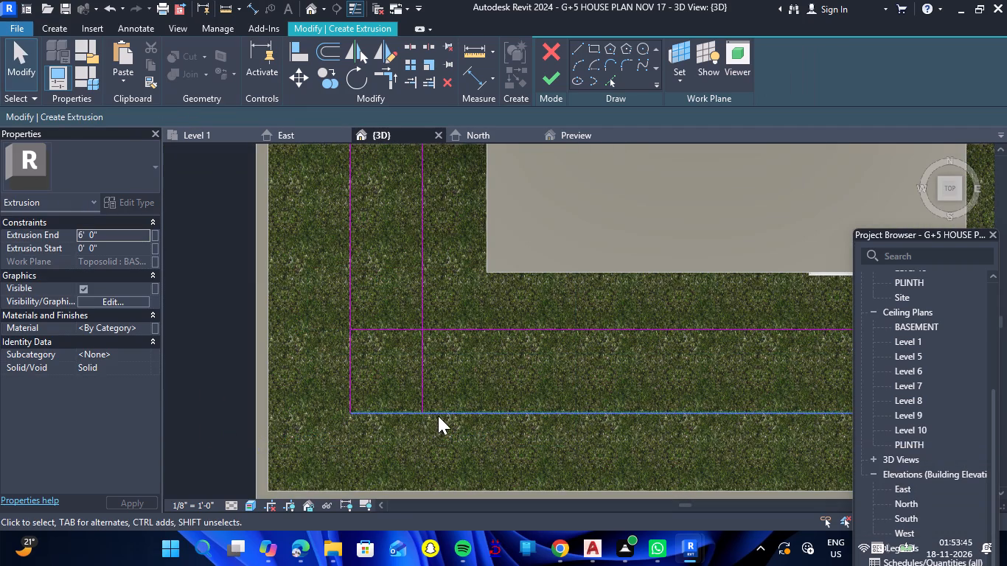
{"action": "left_click", "coordinate": [438, 416]}
{"action": "scroll", "coordinate": [324, 419], "scroll_direction": "down", "scroll_amount": 6}
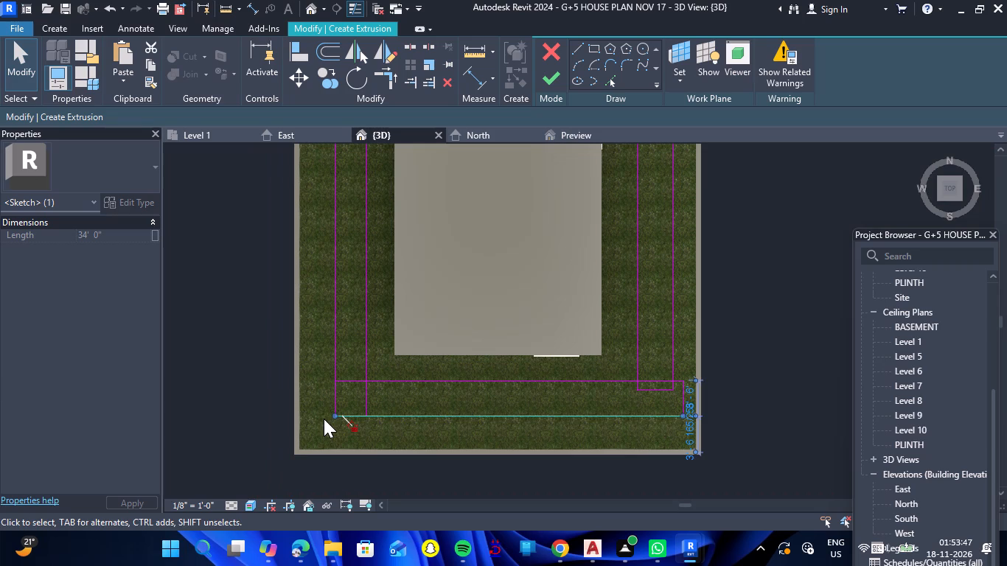
{"action": "scroll", "coordinate": [706, 400], "scroll_direction": "up", "scroll_amount": 7}
{"action": "left_click", "coordinate": [677, 399]}
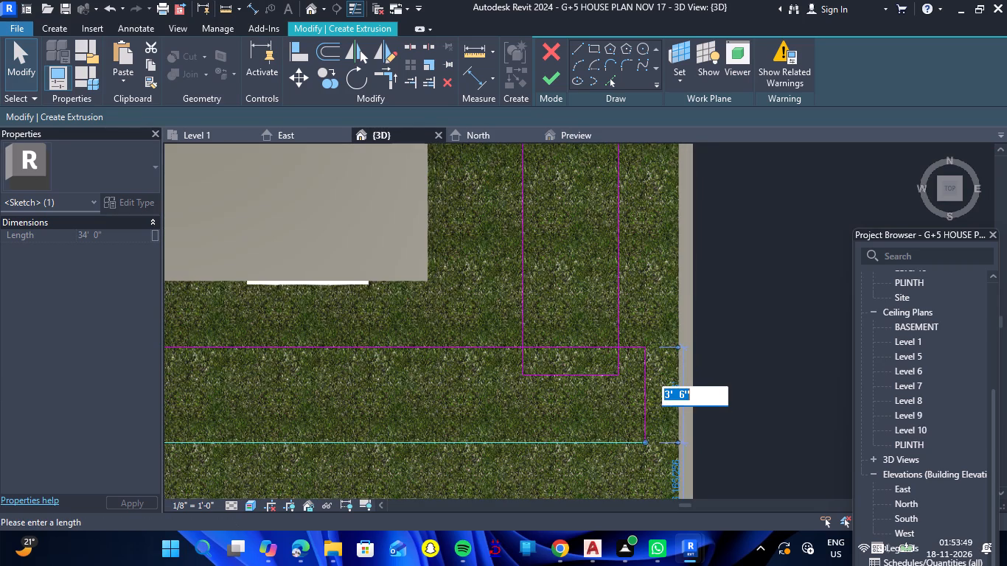
{"action": "key", "text": "3"}
{"action": "key", "text": "apostrophe"}
{"action": "key", "text": "Return"}
{"action": "scroll", "coordinate": [739, 272], "scroll_direction": "down", "scroll_amount": 6}
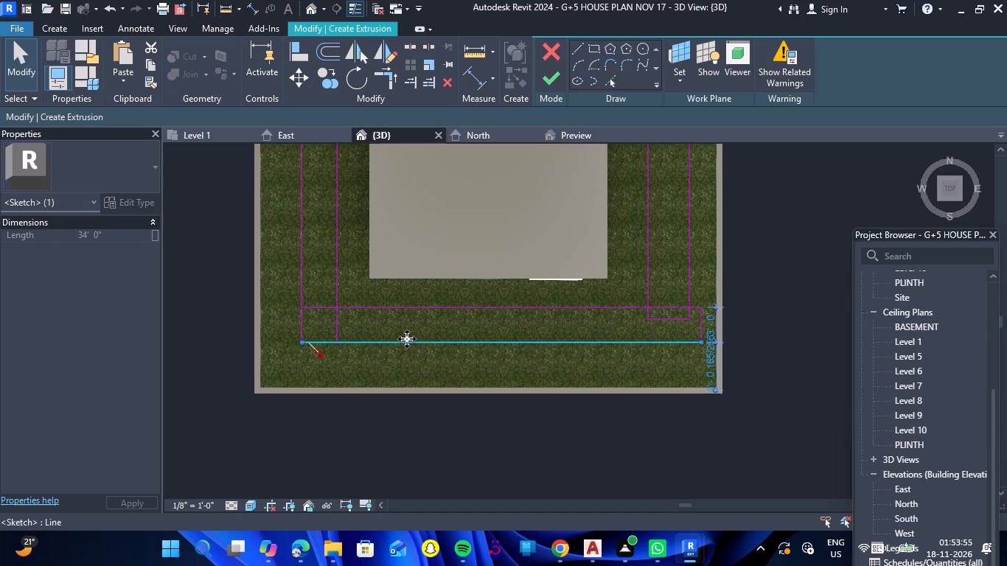
{"action": "key", "text": "Escape"}
Delete the short line closing the east strip's south end.
{"action": "left_click", "coordinate": [668, 315]}
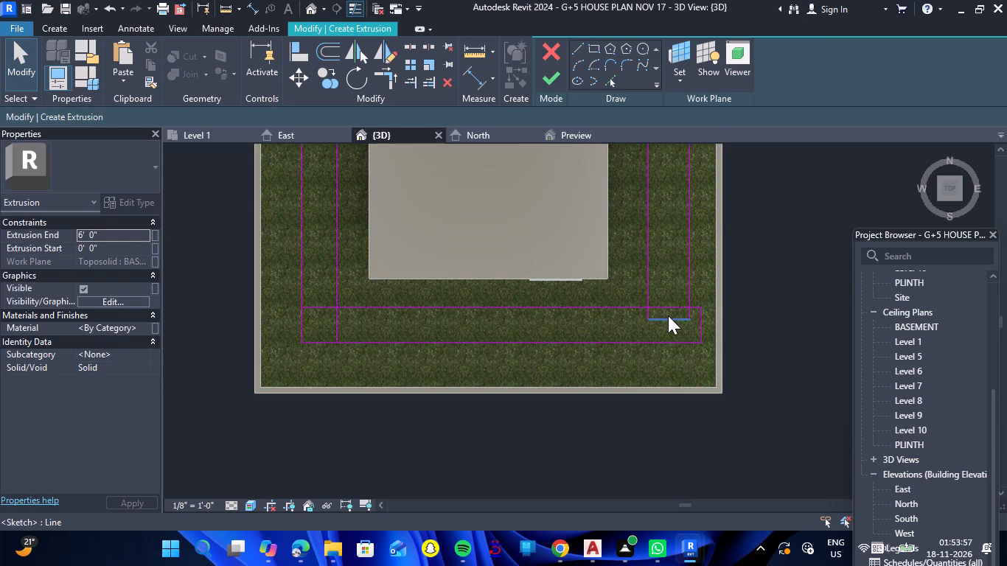
{"action": "key", "text": "Delete"}
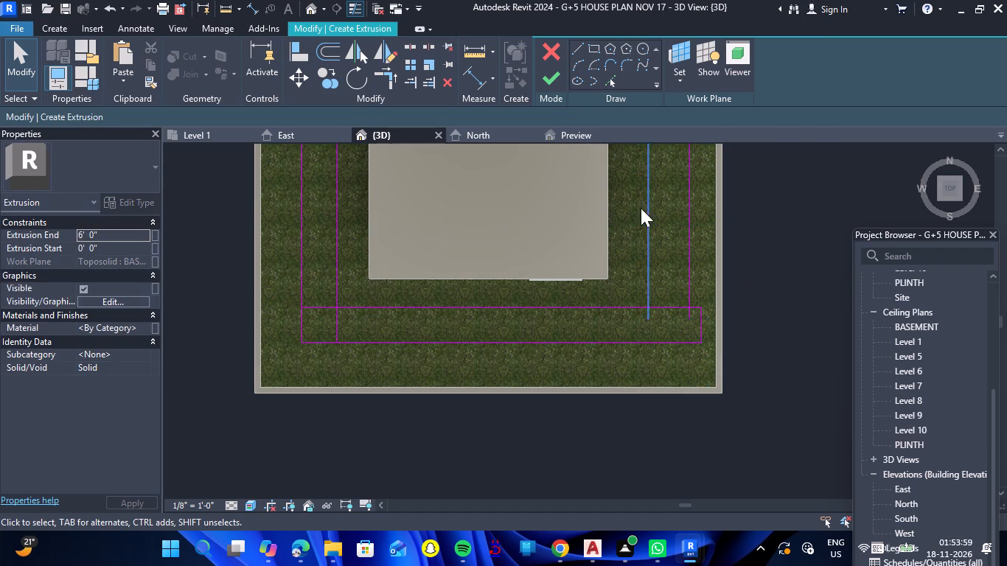
Trim the inner lines of the south and east strips to a corner beside the house's southeast corner.
{"action": "left_click", "coordinate": [385, 70]}
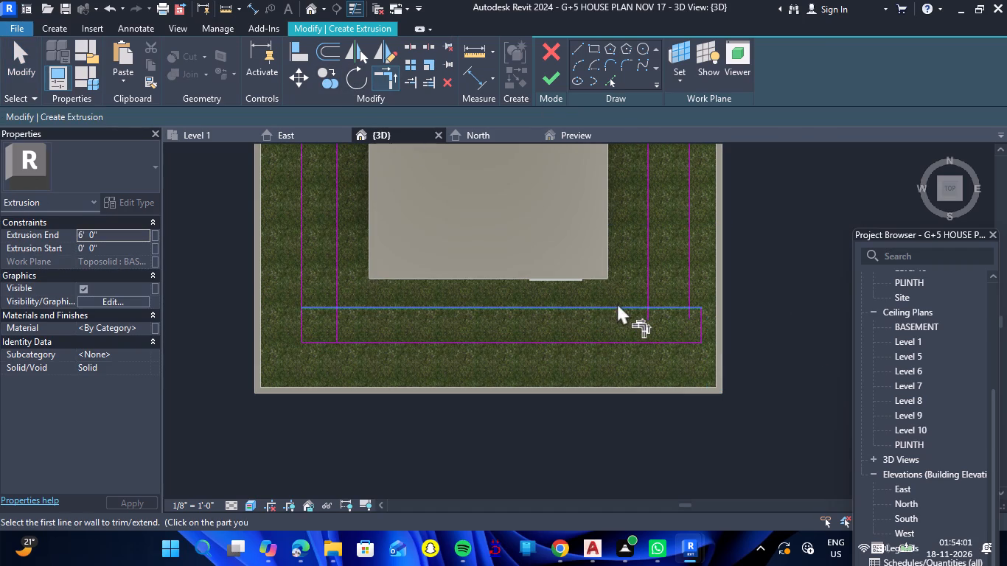
{"action": "left_click", "coordinate": [617, 303]}
{"action": "left_click", "coordinate": [650, 298]}
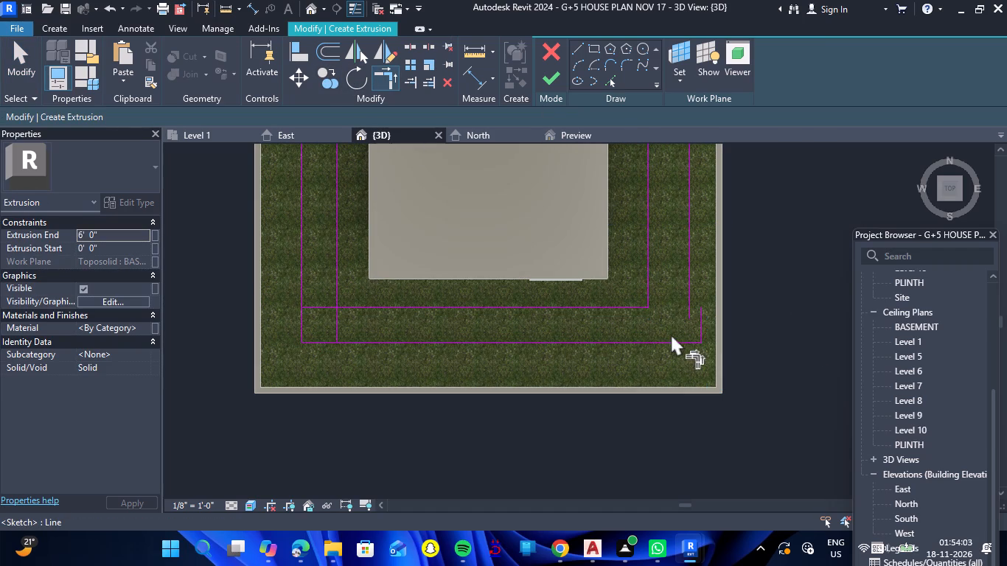
{"action": "scroll", "coordinate": [718, 309], "scroll_direction": "down", "scroll_amount": 2}
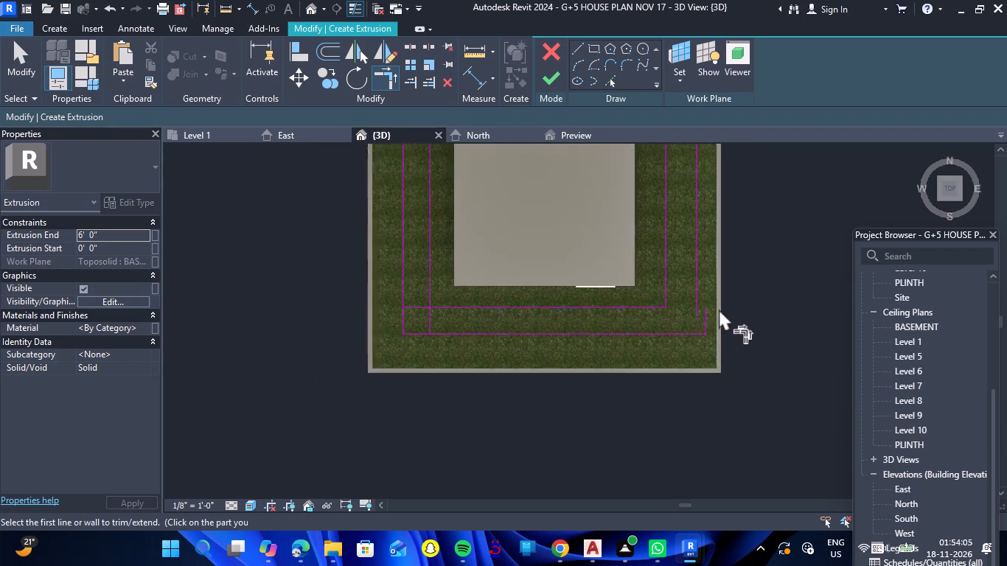
{"action": "scroll", "coordinate": [719, 309], "scroll_direction": "down", "scroll_amount": 6}
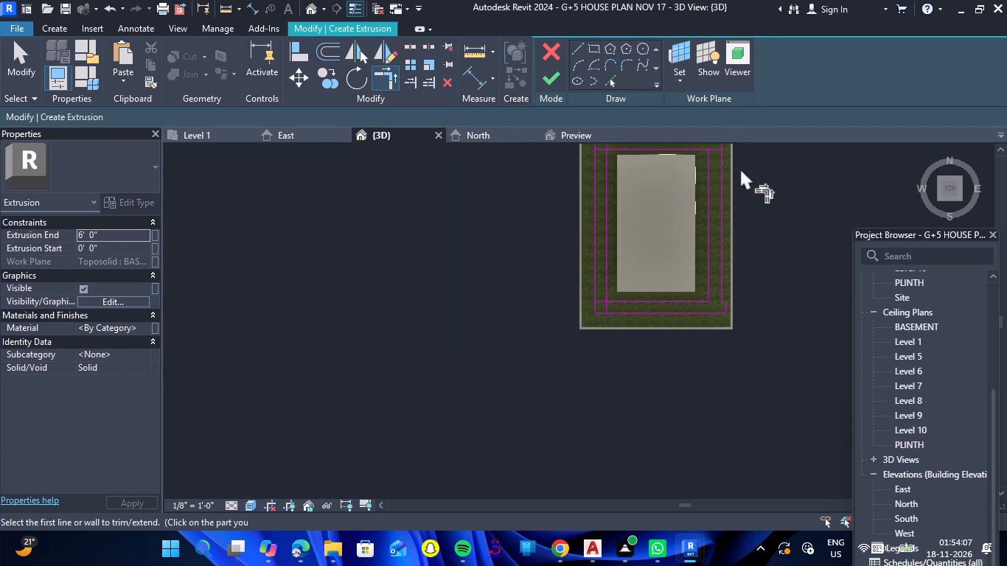
{"action": "scroll", "coordinate": [742, 183], "scroll_direction": "down", "scroll_amount": 2}
{"action": "scroll", "coordinate": [725, 145], "scroll_direction": "up", "scroll_amount": 11}
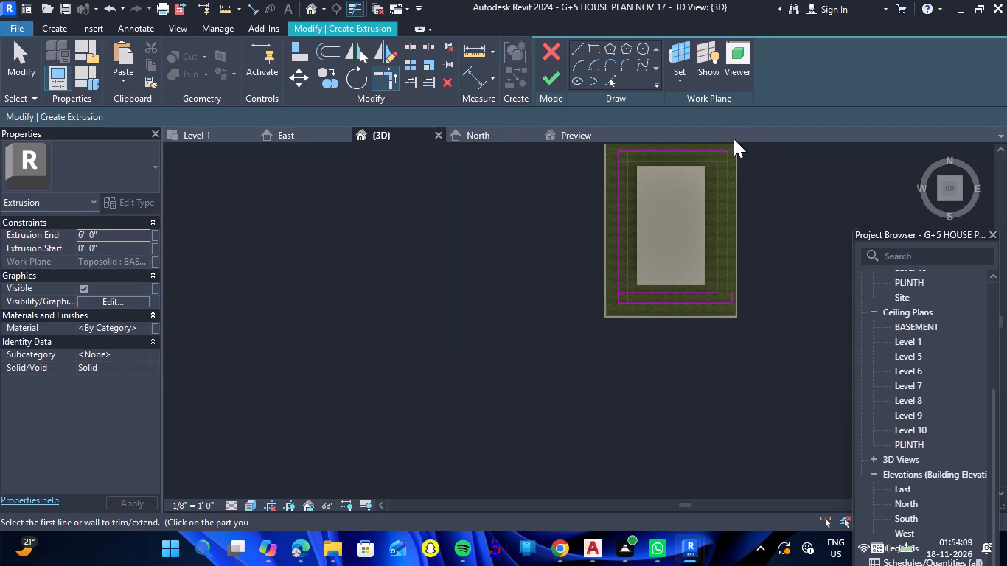
{"action": "scroll", "coordinate": [734, 139], "scroll_direction": "up", "scroll_amount": 2}
{"action": "scroll", "coordinate": [756, 205], "scroll_direction": "down", "scroll_amount": 5}
{"action": "scroll", "coordinate": [761, 174], "scroll_direction": "up", "scroll_amount": 7}
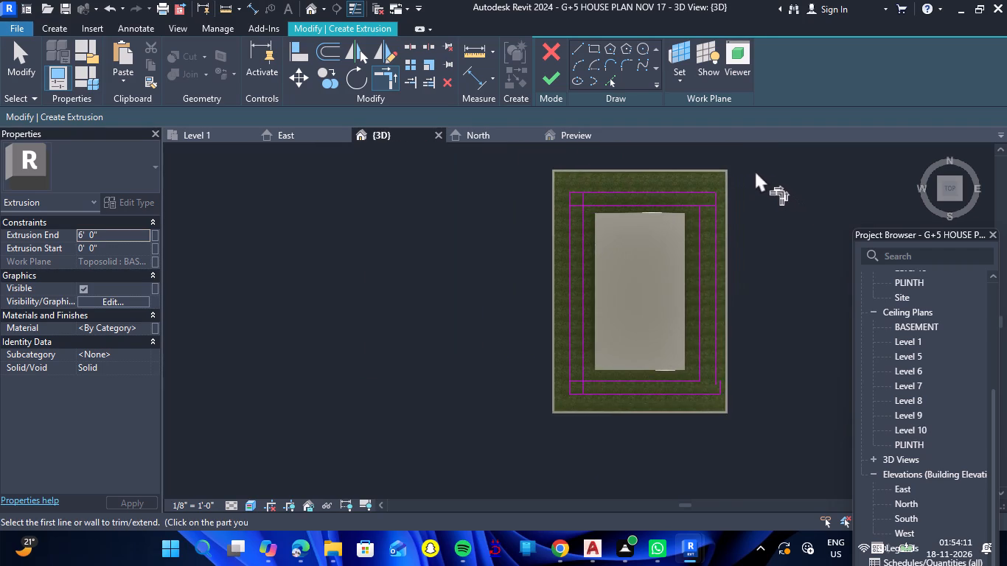
{"action": "scroll", "coordinate": [745, 174], "scroll_direction": "up", "scroll_amount": 7}
{"action": "key", "text": "Escape"}
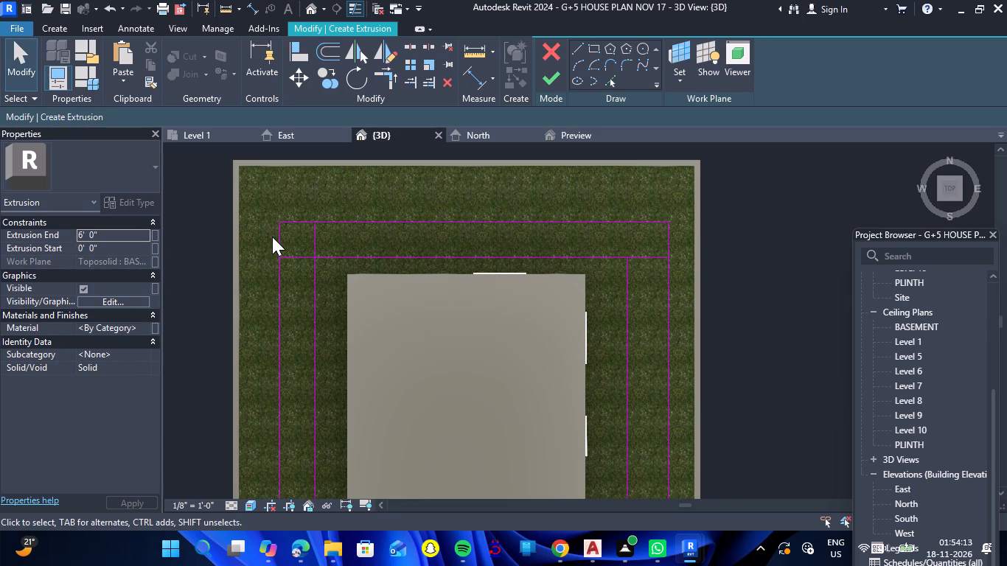
Examine the north strip's width and the overlapping sketch lines at the northwest corner of the road profile.
{"action": "left_click", "coordinate": [293, 253]}
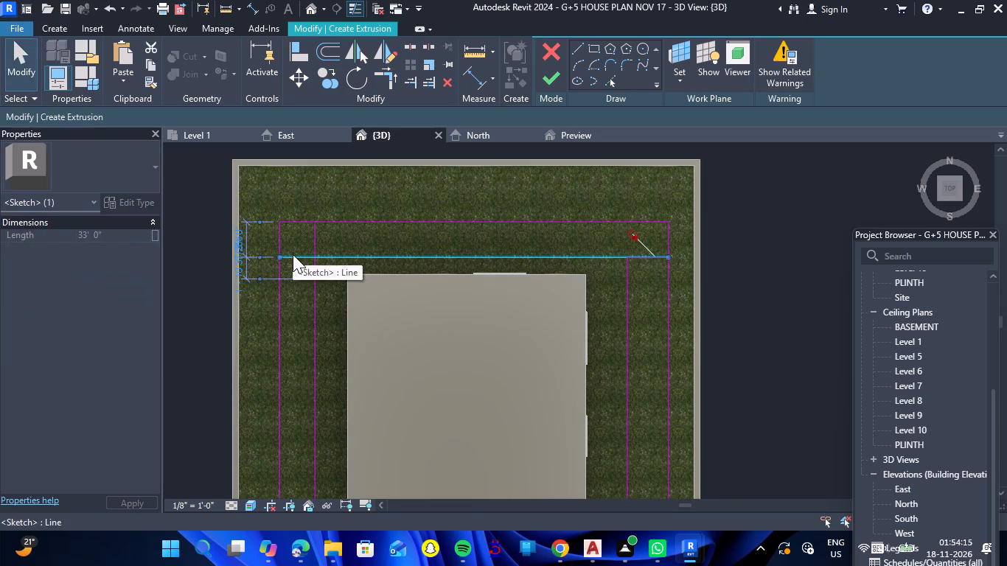
{"action": "scroll", "coordinate": [243, 266], "scroll_direction": "up", "scroll_amount": 8}
{"action": "left_click", "coordinate": [242, 182]}
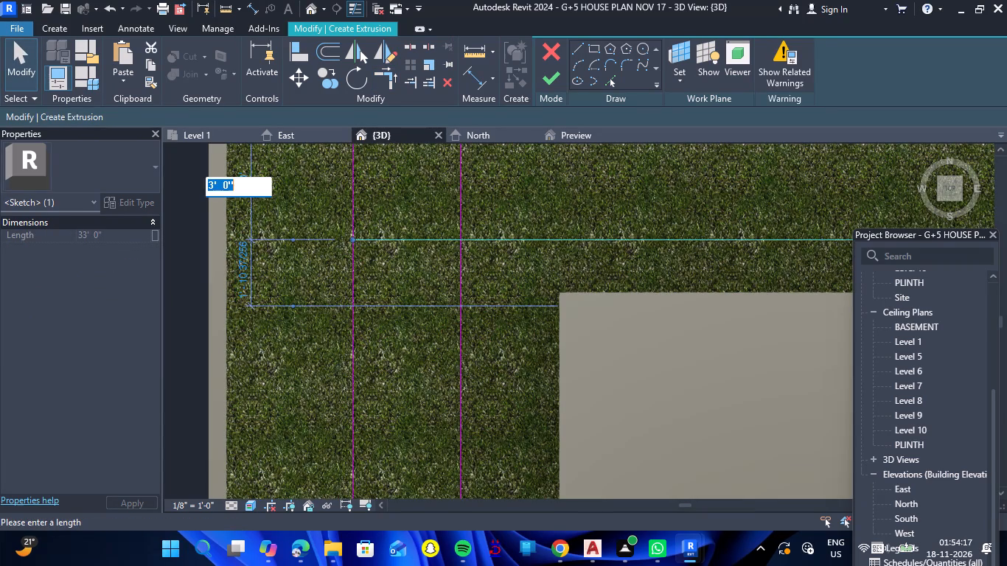
{"action": "key", "text": "Escape"}
{"action": "scroll", "coordinate": [344, 228], "scroll_direction": "down", "scroll_amount": 7}
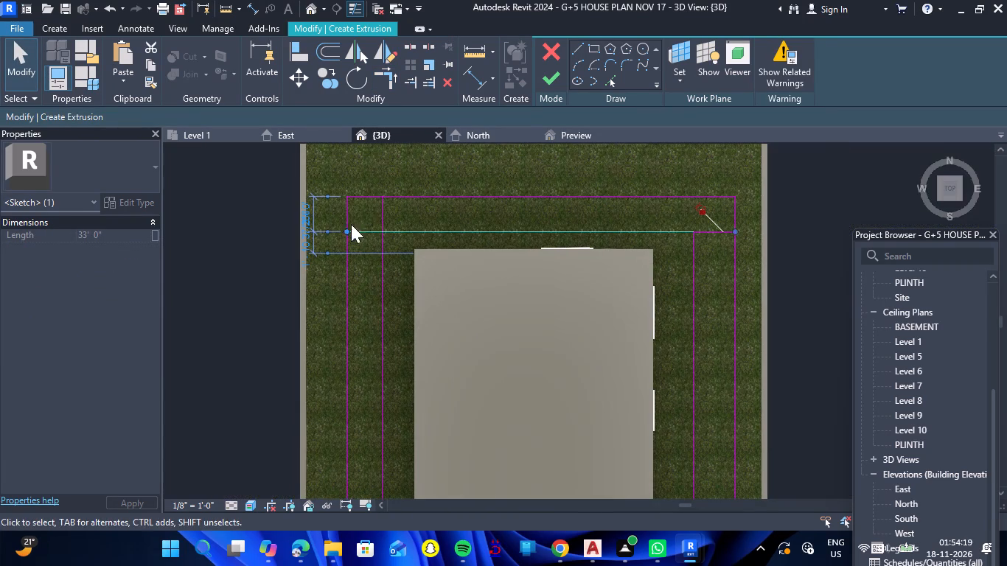
{"action": "left_click", "coordinate": [346, 203]}
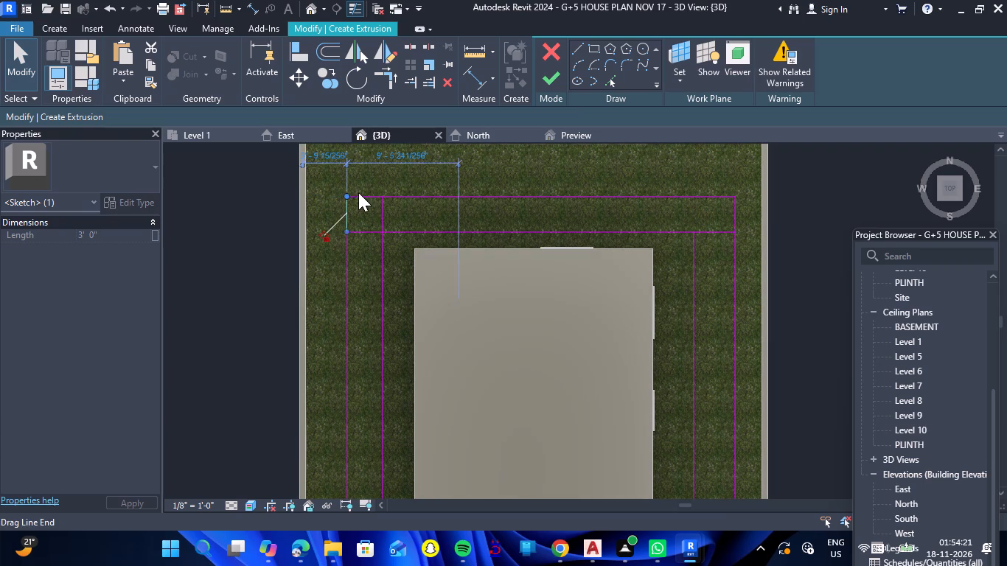
{"action": "scroll", "coordinate": [358, 192], "scroll_direction": "down", "scroll_amount": 3}
{"action": "key", "text": "Escape"}
{"action": "scroll", "coordinate": [358, 176], "scroll_direction": "up", "scroll_amount": 4}
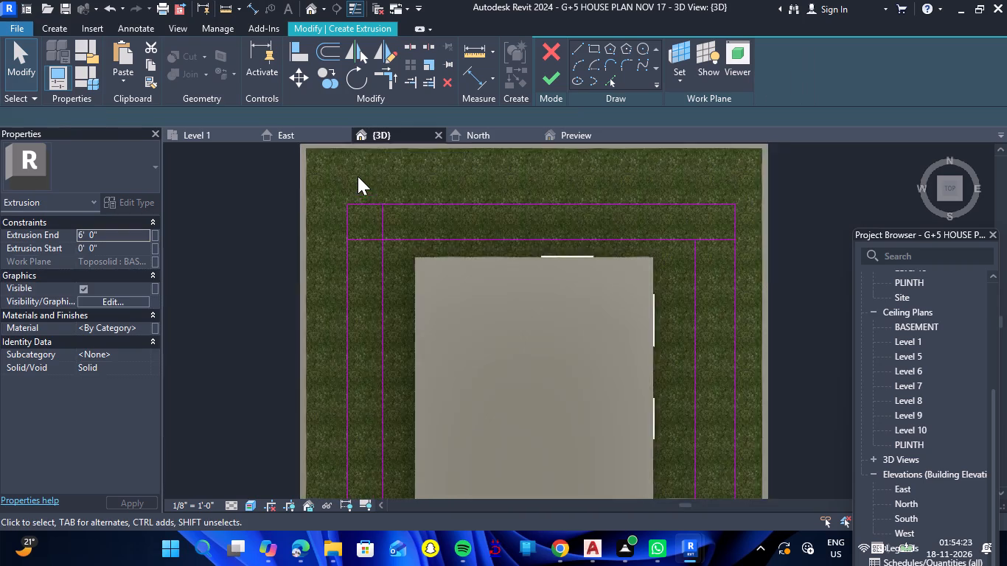
{"action": "scroll", "coordinate": [358, 176], "scroll_direction": "up", "scroll_amount": 1}
{"action": "left_click", "coordinate": [364, 209]}
{"action": "scroll", "coordinate": [373, 218], "scroll_direction": "down", "scroll_amount": 5}
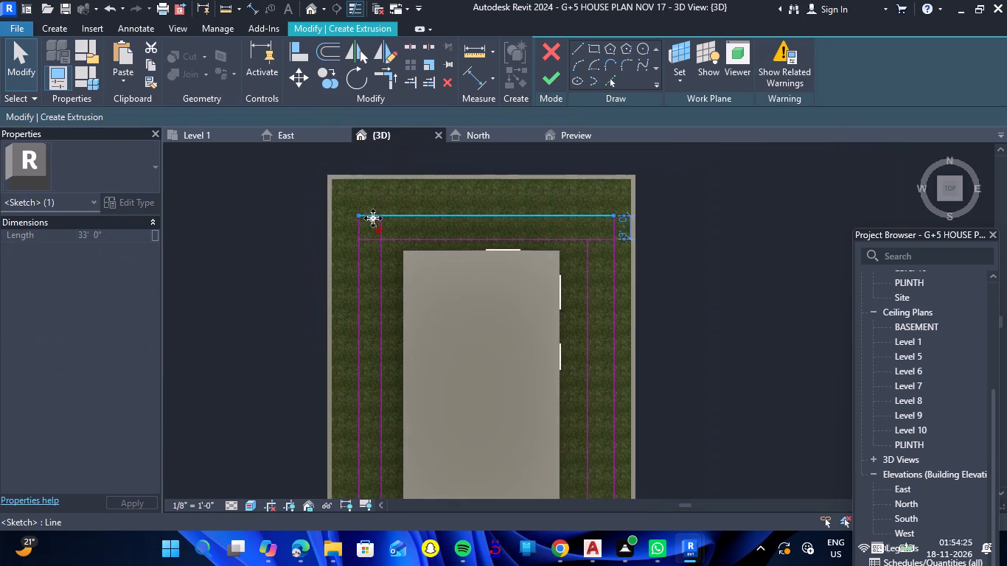
{"action": "scroll", "coordinate": [516, 201], "scroll_direction": "down", "scroll_amount": 3}
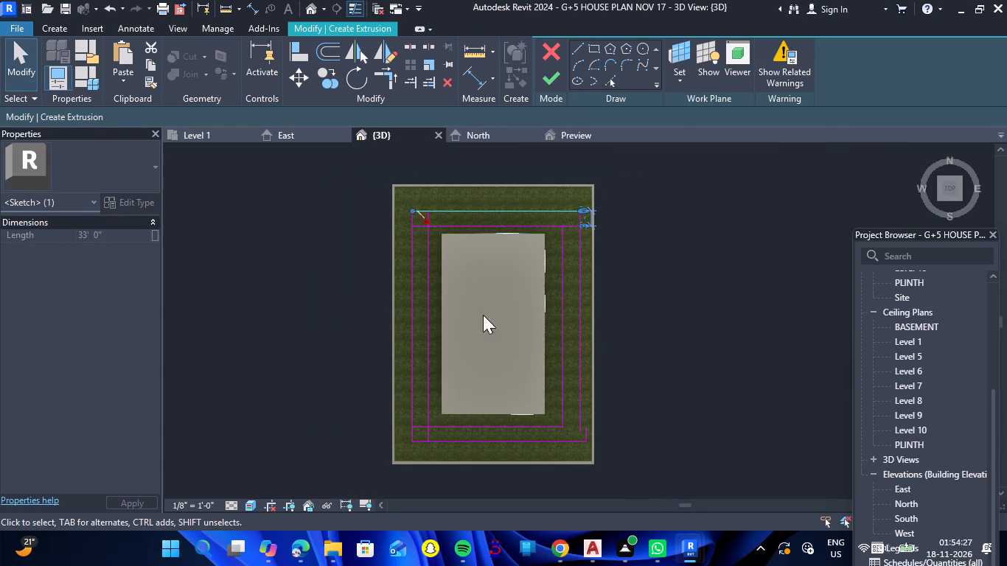
Examine the south and west strips' sketch lines and widths at the southwest corner of the road profile.
{"action": "scroll", "coordinate": [423, 445], "scroll_direction": "up", "scroll_amount": 11}
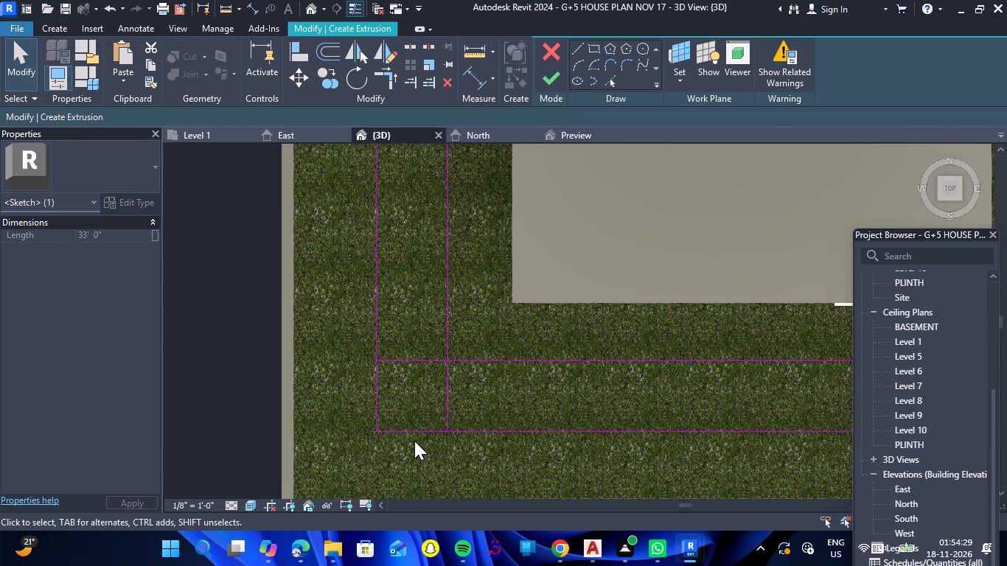
{"action": "left_click", "coordinate": [412, 436]}
{"action": "key", "text": "Escape"}
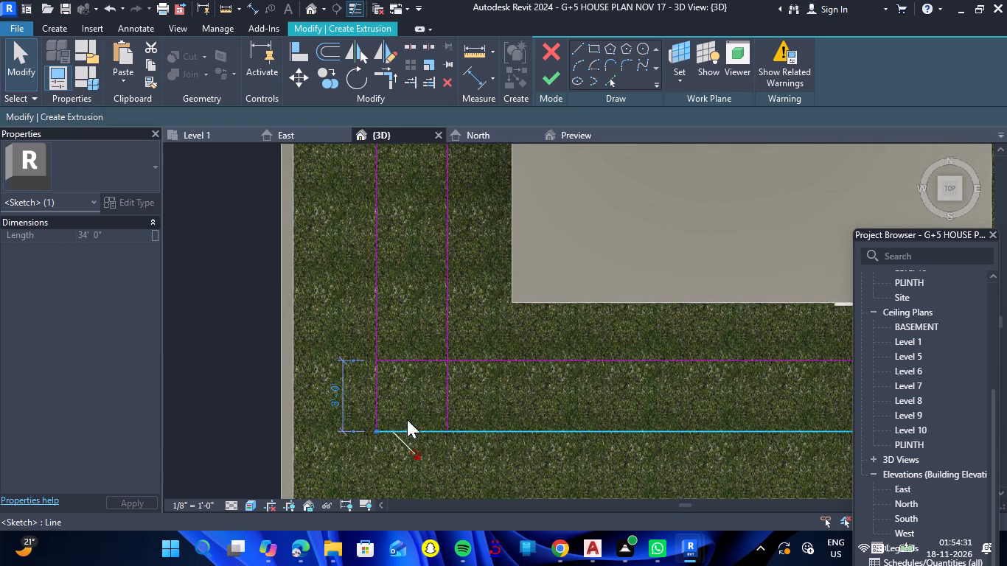
{"action": "left_click", "coordinate": [380, 396]}
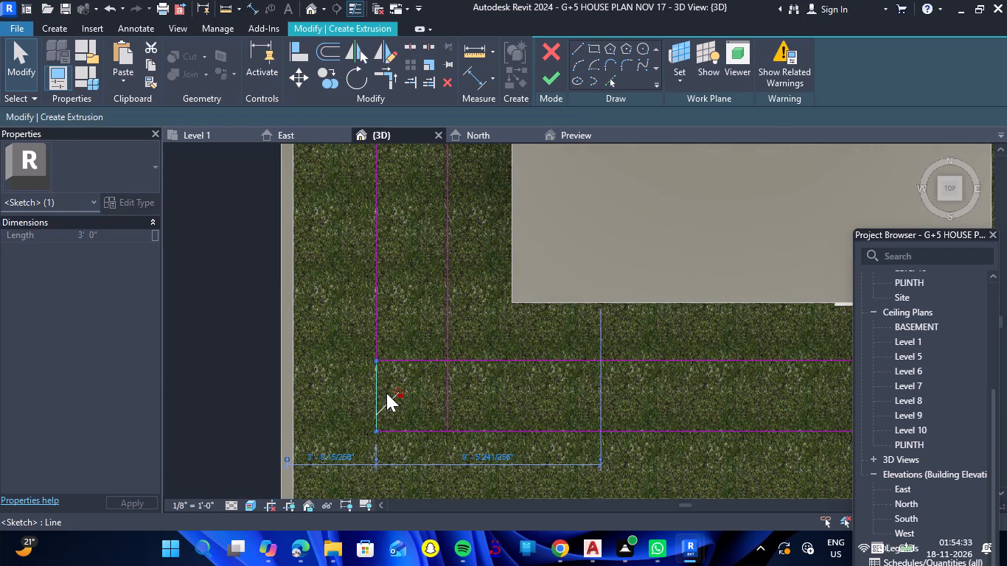
{"action": "scroll", "coordinate": [386, 393], "scroll_direction": "down", "scroll_amount": 7}
{"action": "left_click", "coordinate": [408, 358]}
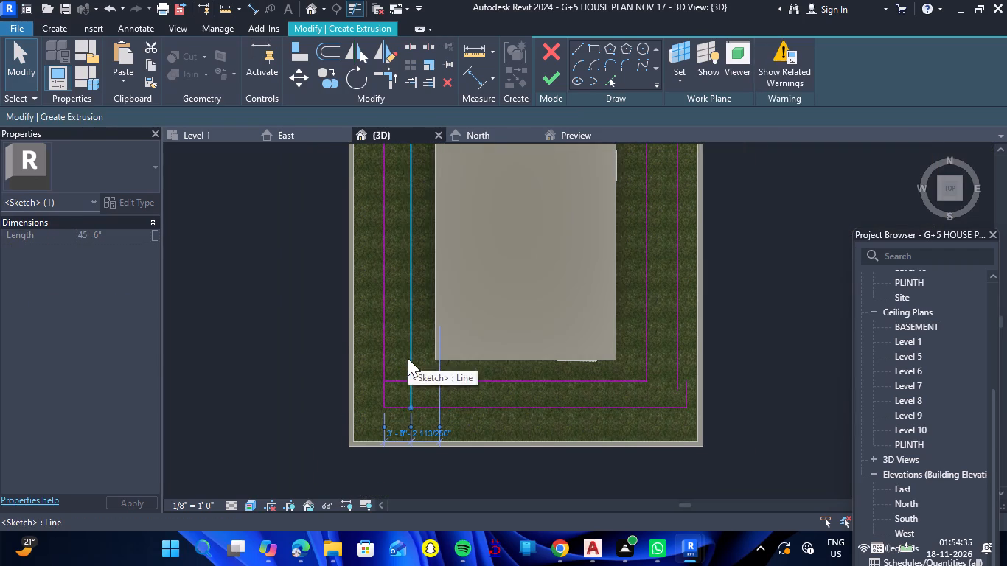
{"action": "scroll", "coordinate": [404, 428], "scroll_direction": "up", "scroll_amount": 6}
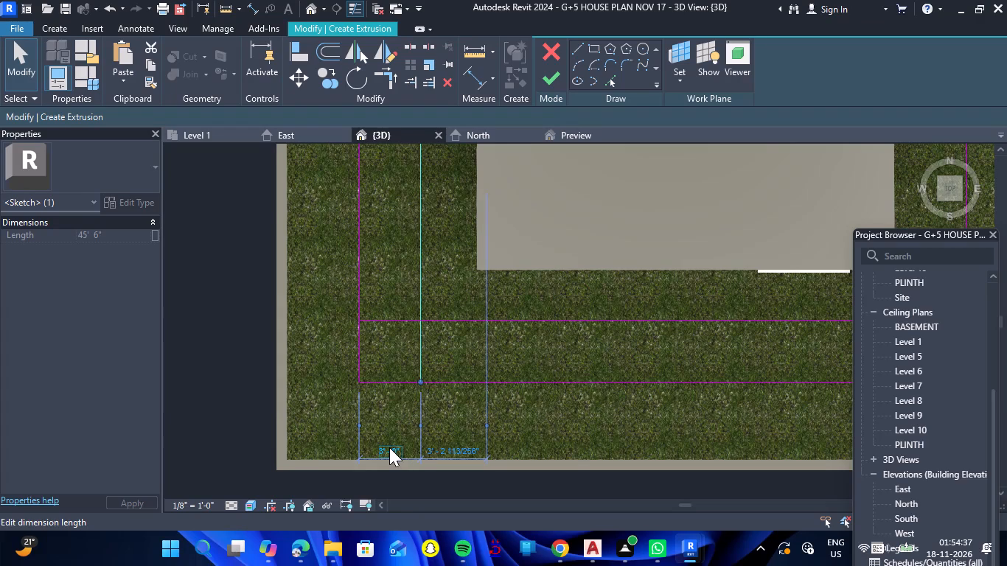
{"action": "left_click", "coordinate": [389, 447]}
{"action": "key", "text": "Escape"}
{"action": "scroll", "coordinate": [392, 396], "scroll_direction": "down", "scroll_amount": 7}
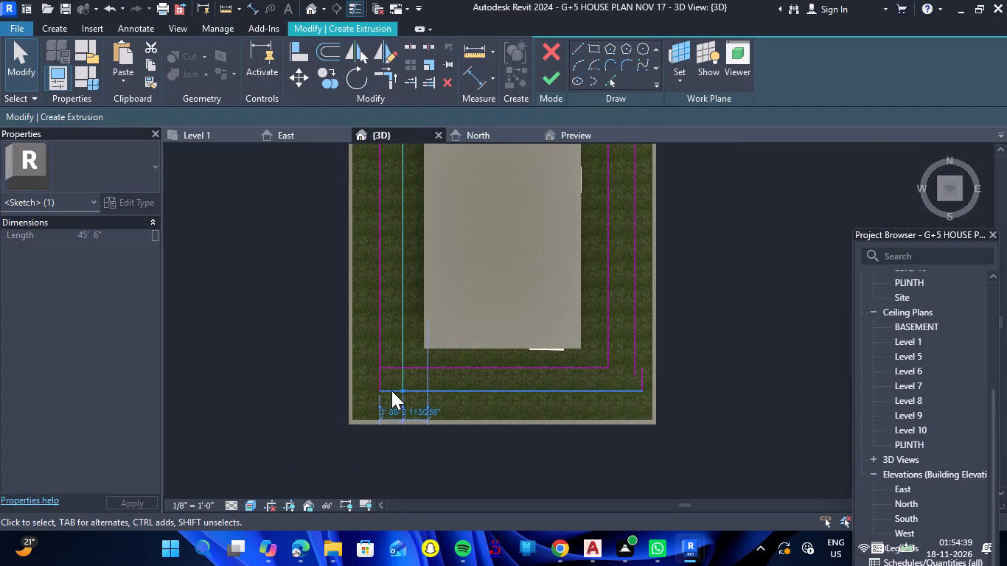
{"action": "key", "text": "Escape"}
Delete the short line closing the south strip's west end, over the west strip's outer line.
{"action": "scroll", "coordinate": [380, 389], "scroll_direction": "up", "scroll_amount": 5}
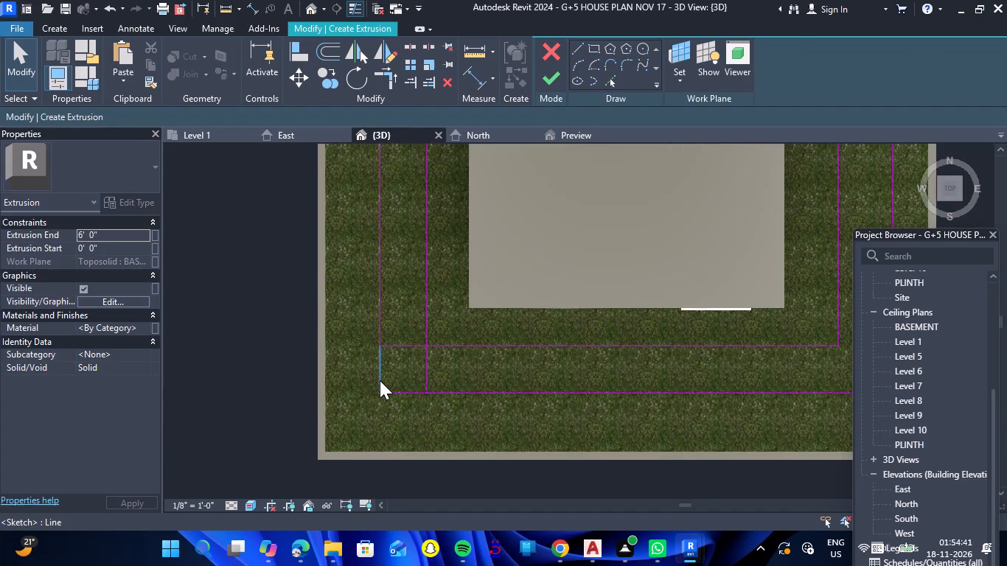
{"action": "left_click", "coordinate": [380, 380]}
{"action": "key", "text": "Delete"}
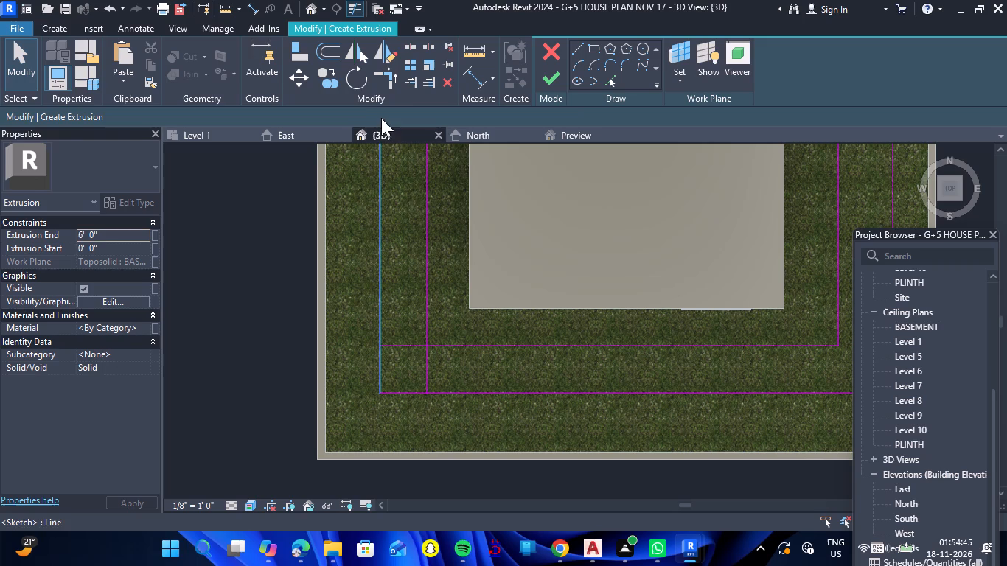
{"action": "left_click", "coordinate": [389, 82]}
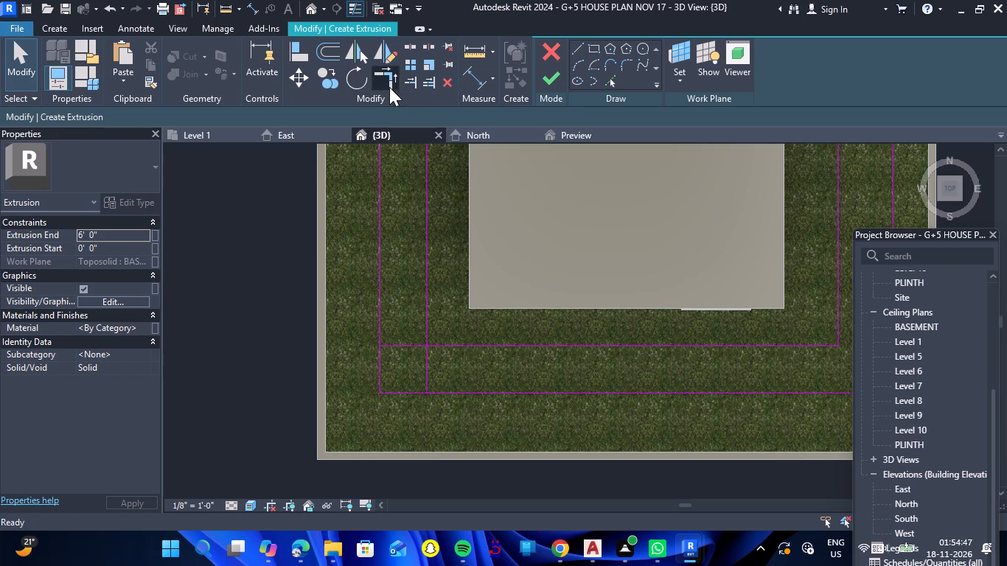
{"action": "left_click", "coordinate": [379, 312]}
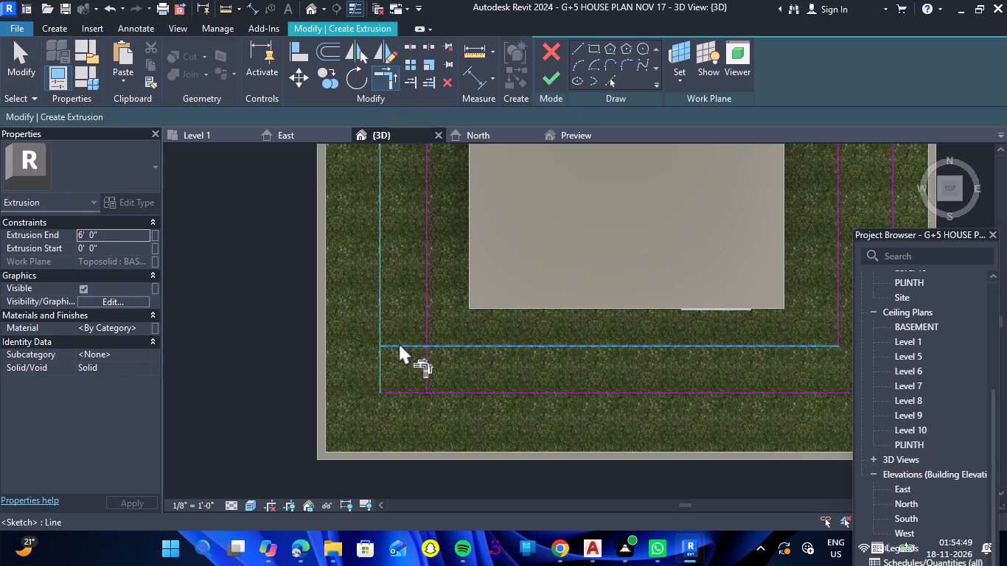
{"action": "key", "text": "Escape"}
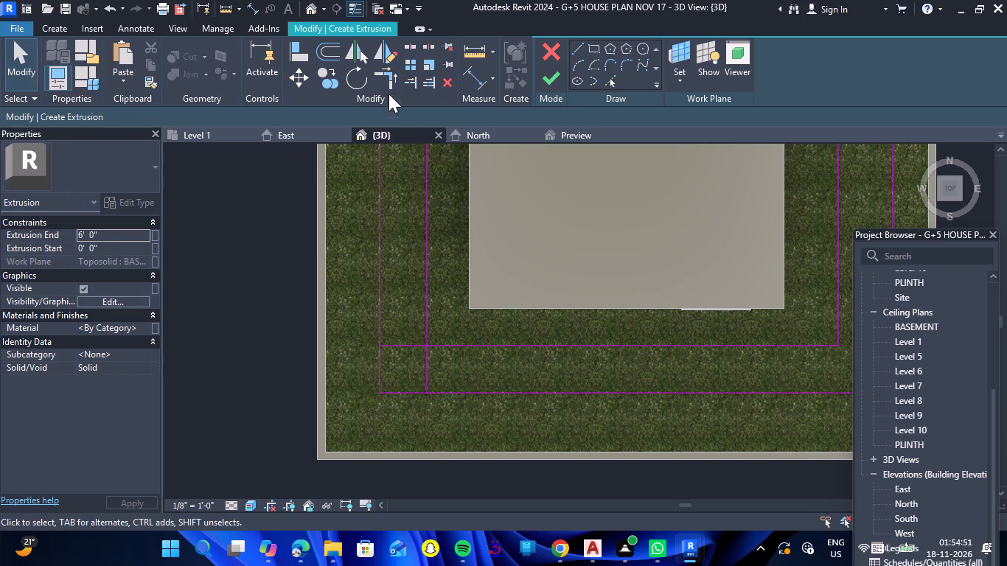
Trim the inner lines of the west and south strips to a corner beside the house's southwest corner.
{"action": "left_click", "coordinate": [386, 77]}
{"action": "left_click", "coordinate": [424, 313]}
{"action": "left_click", "coordinate": [439, 336]}
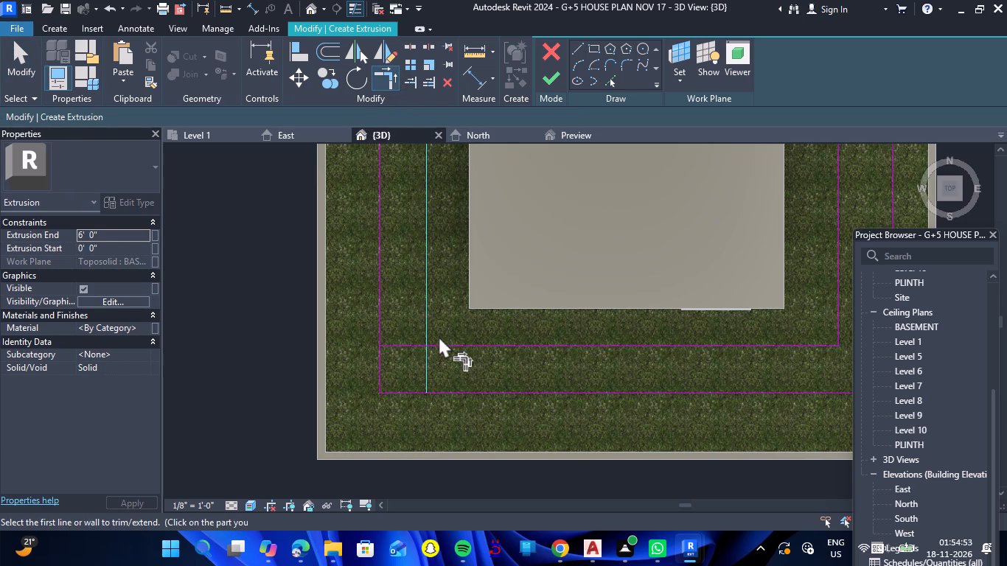
{"action": "left_click", "coordinate": [428, 326]}
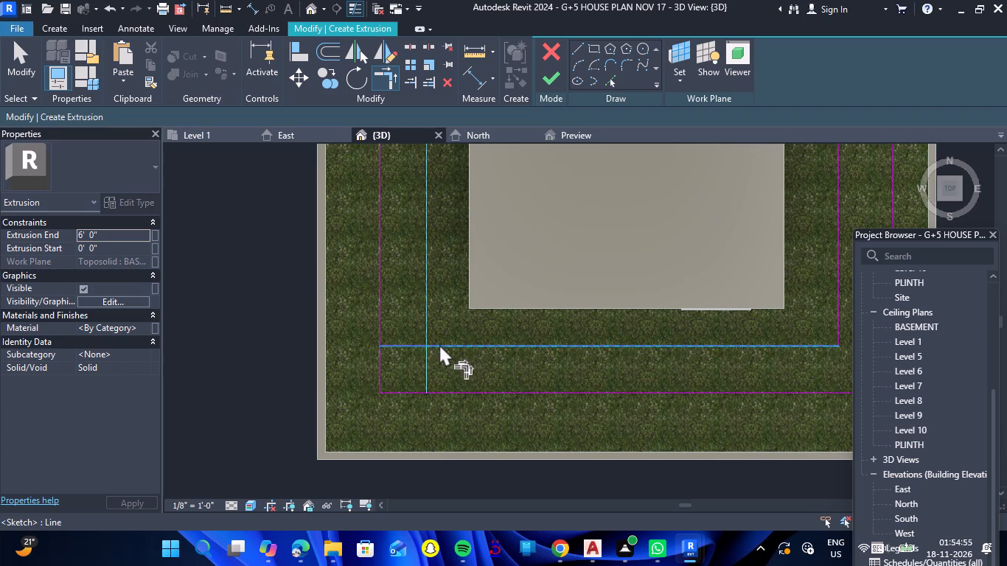
{"action": "left_click", "coordinate": [439, 344]}
{"action": "scroll", "coordinate": [445, 344], "scroll_direction": "down", "scroll_amount": 7}
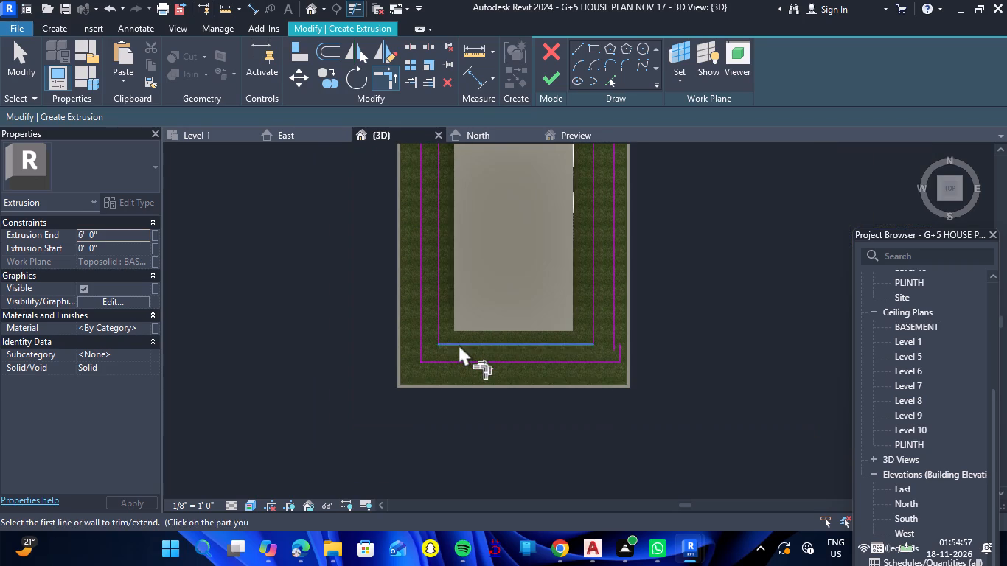
{"action": "scroll", "coordinate": [469, 345], "scroll_direction": "down", "scroll_amount": 4}
{"action": "scroll", "coordinate": [447, 198], "scroll_direction": "up", "scroll_amount": 9}
{"action": "key", "text": "Escape"}
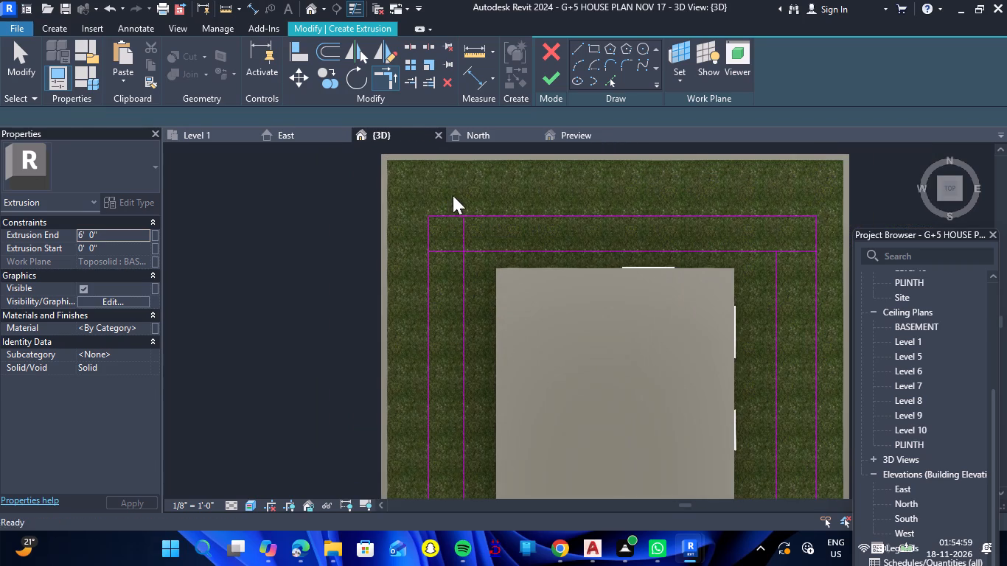
Delete the short line closing the north strip's west end, over the west strip's outer line.
{"action": "scroll", "coordinate": [436, 209], "scroll_direction": "up", "scroll_amount": 8}
{"action": "left_click", "coordinate": [414, 265]}
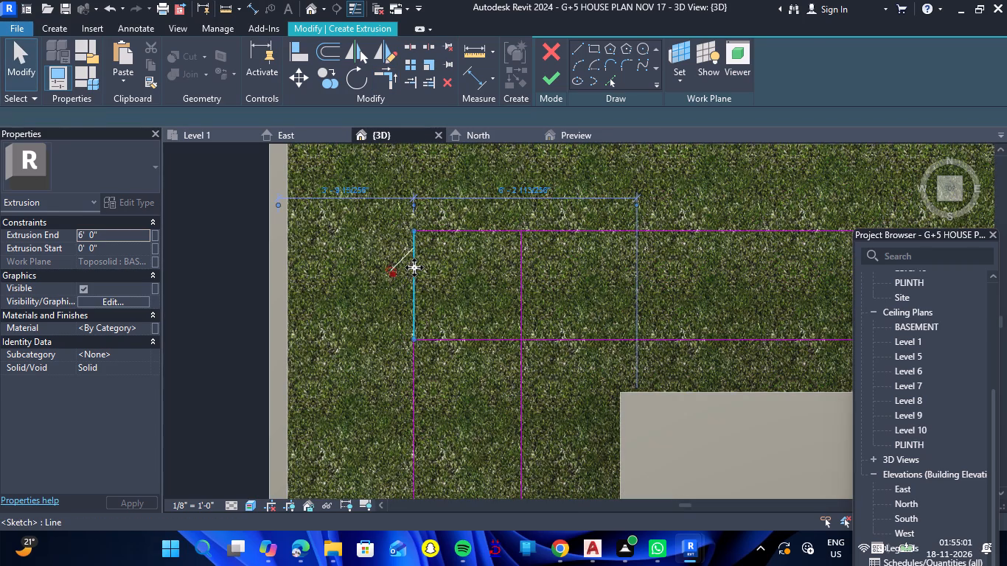
{"action": "key", "text": "Delete"}
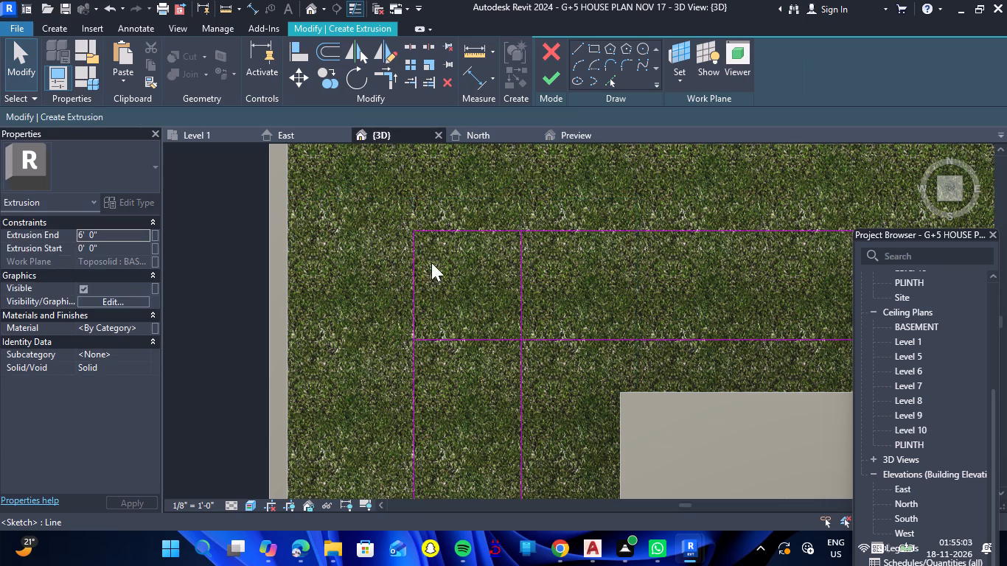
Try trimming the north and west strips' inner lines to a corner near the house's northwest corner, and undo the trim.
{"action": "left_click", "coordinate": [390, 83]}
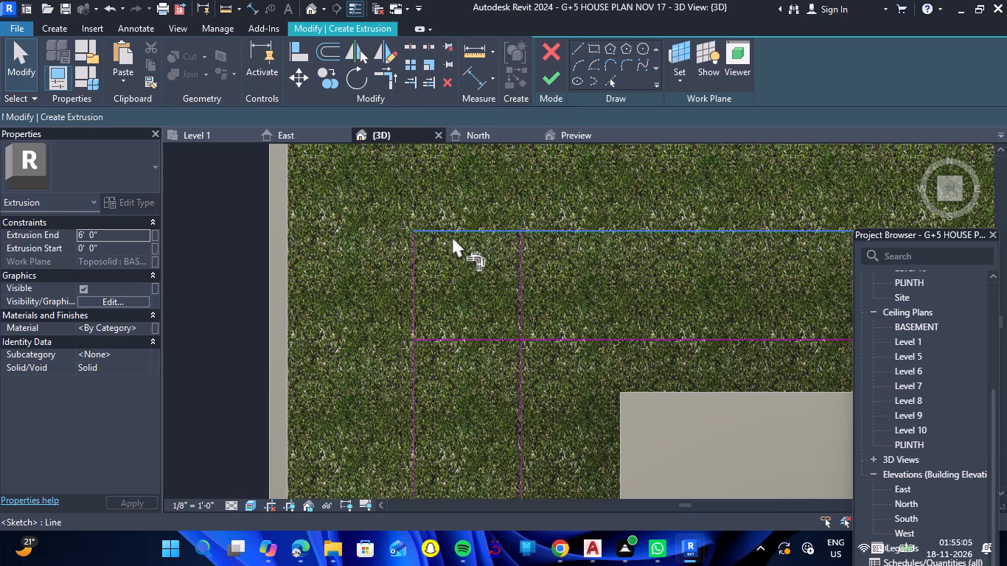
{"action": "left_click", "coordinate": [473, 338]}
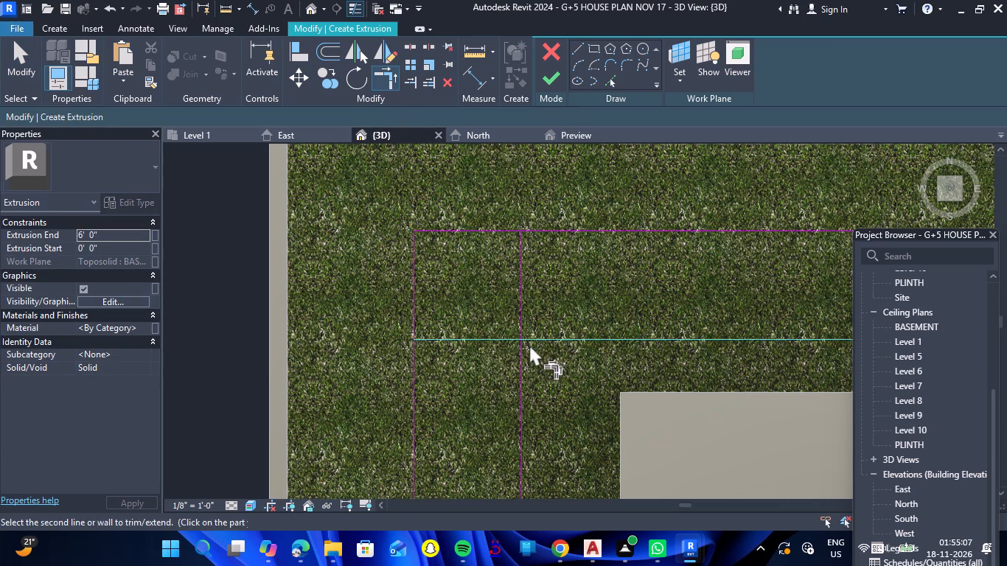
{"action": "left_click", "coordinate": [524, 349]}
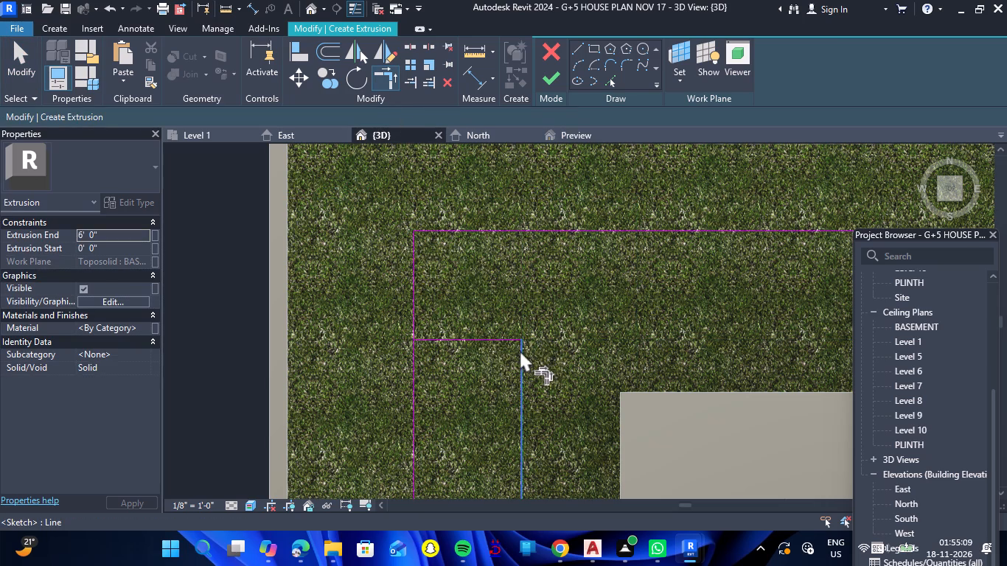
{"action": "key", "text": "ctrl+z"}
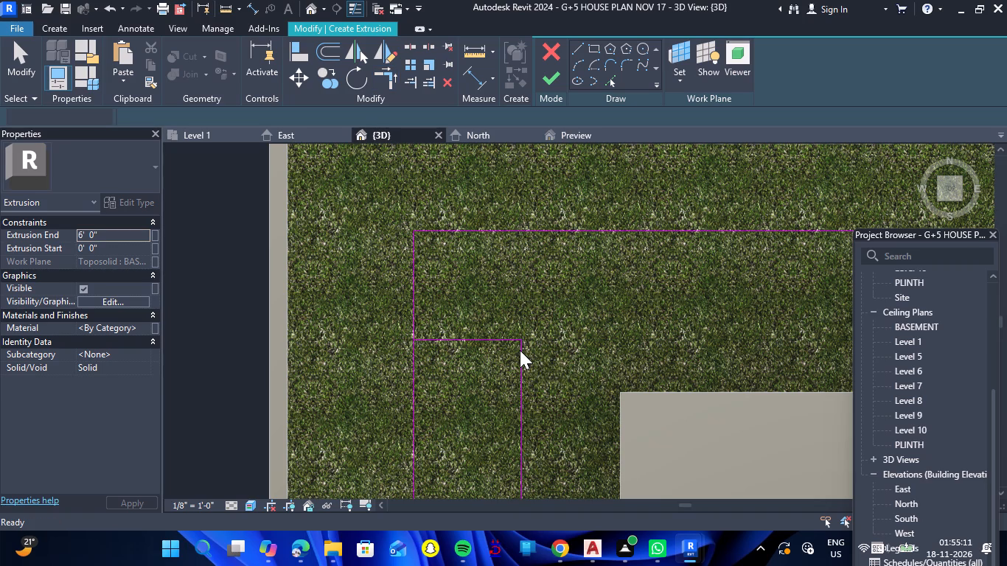
Trim the inner lines of the west and north strips, keeping the parts running along the house from its northwest corner.
{"action": "left_click", "coordinate": [519, 349]}
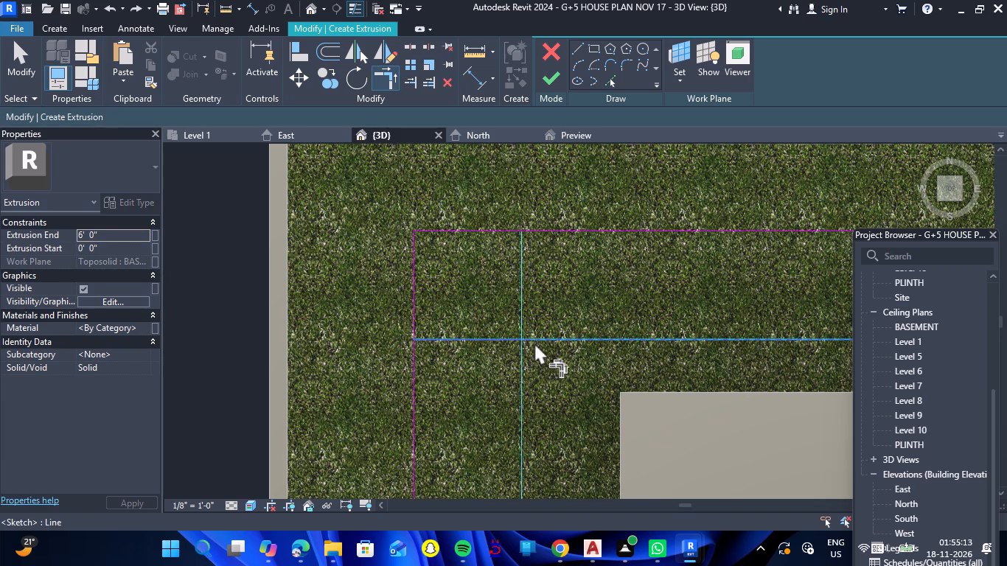
{"action": "left_click", "coordinate": [534, 343]}
{"action": "scroll", "coordinate": [534, 343], "scroll_direction": "down", "scroll_amount": 14}
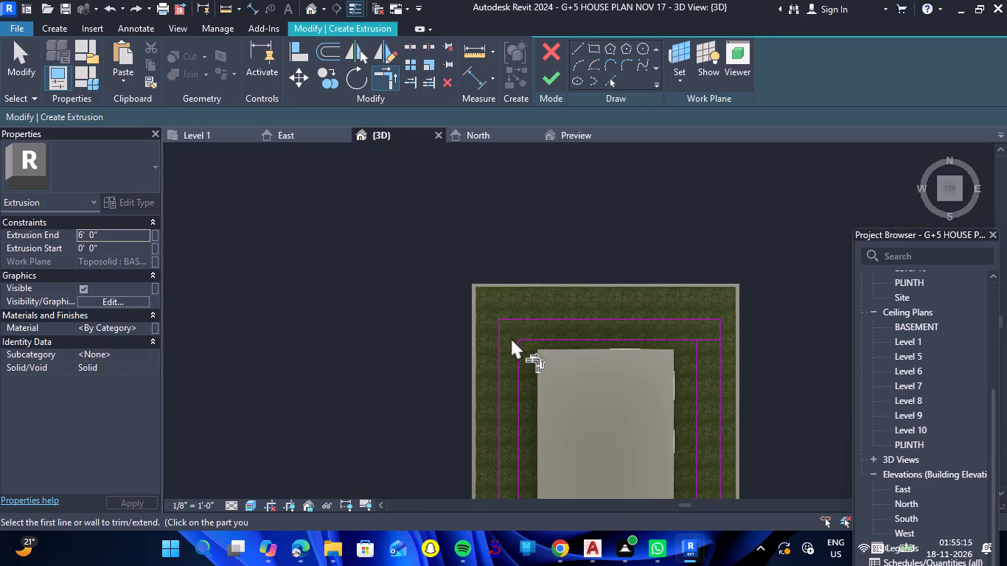
{"action": "scroll", "coordinate": [658, 336], "scroll_direction": "up", "scroll_amount": 11}
{"action": "key", "text": "Escape"}
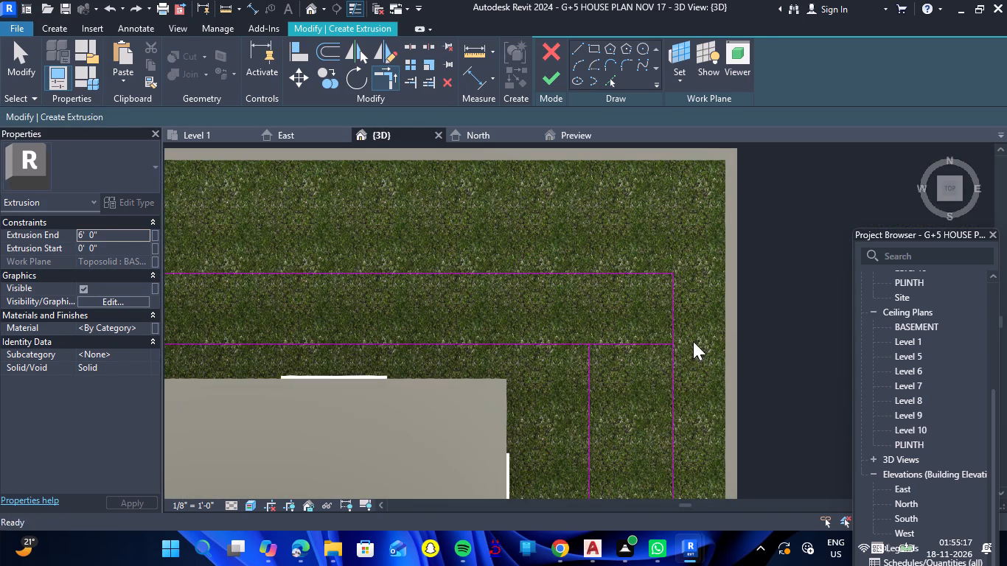
Select the short line closing the north strip's east end.
{"action": "left_click", "coordinate": [675, 326]}
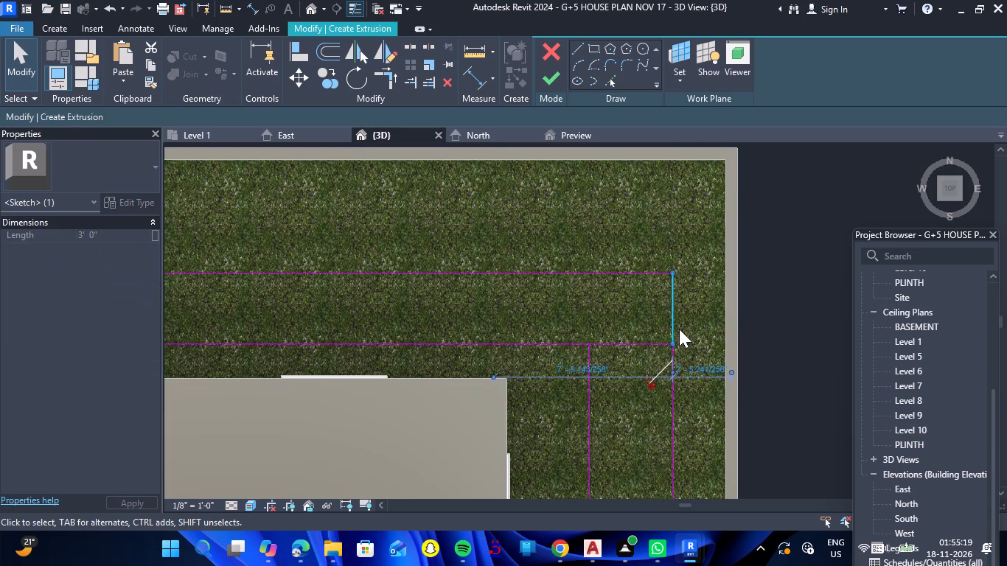
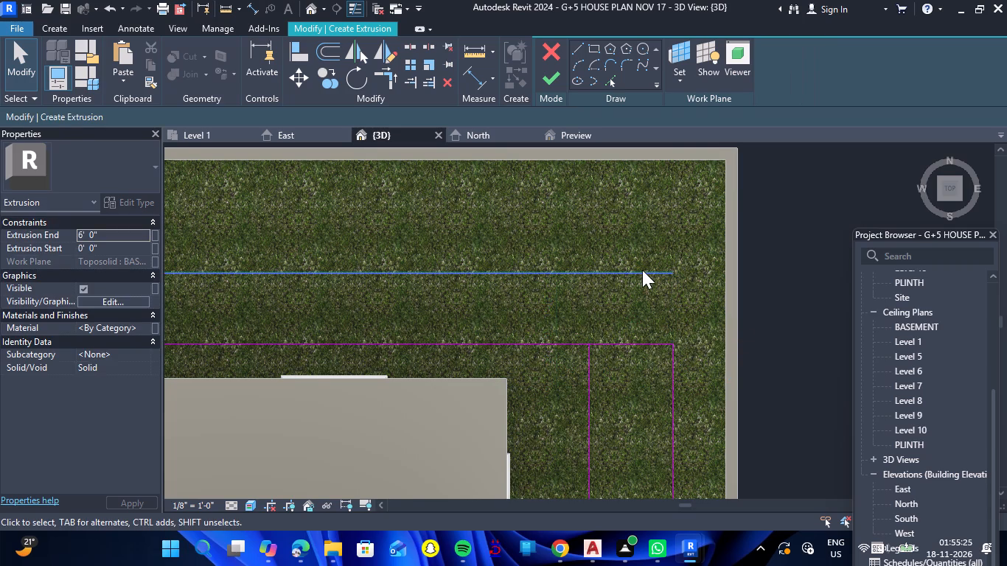
Trim the inner and outer lines of the north and east strips to corners beyond the house's northeast corner.
{"action": "left_click", "coordinate": [380, 81]}
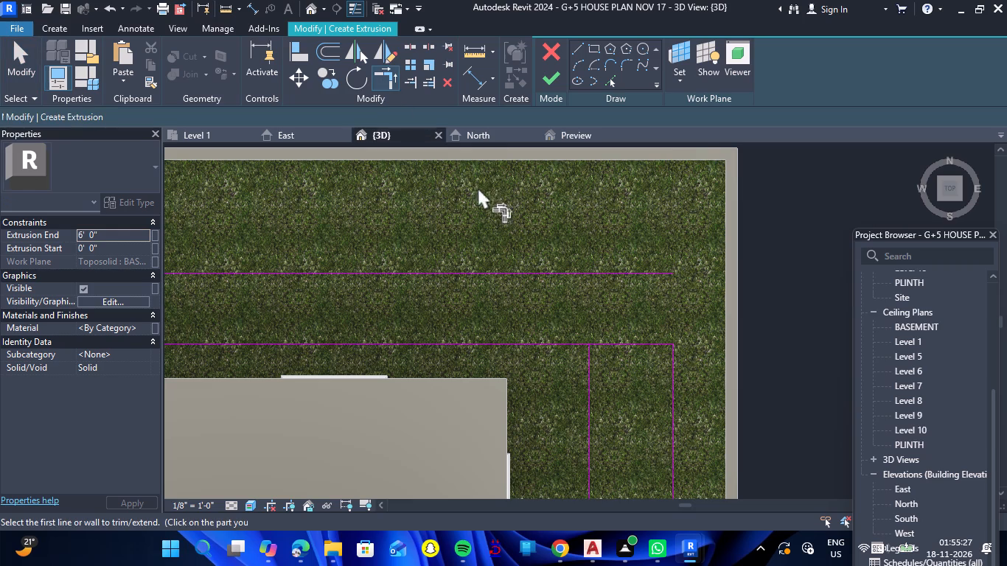
{"action": "left_click", "coordinate": [559, 342]}
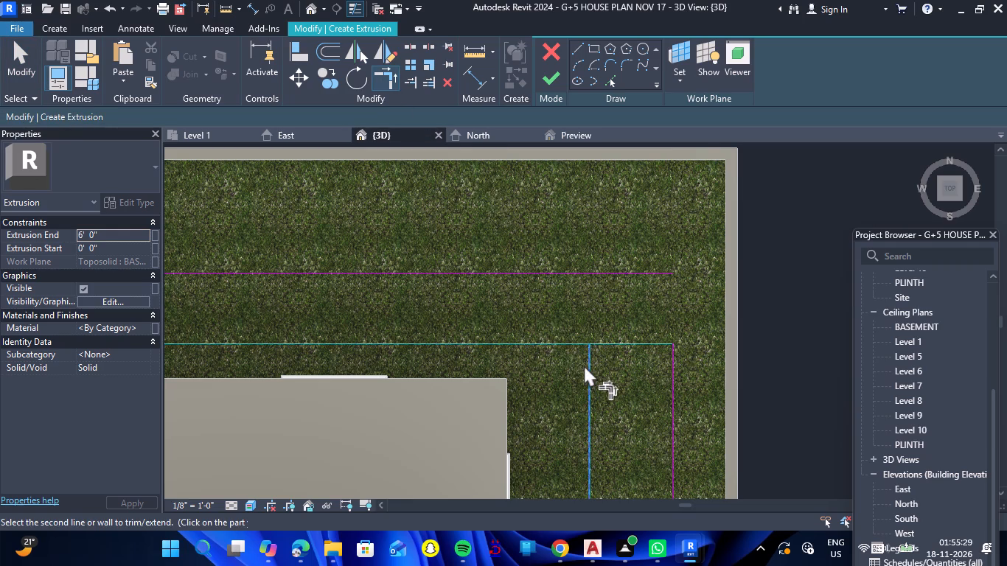
{"action": "left_click", "coordinate": [584, 365]}
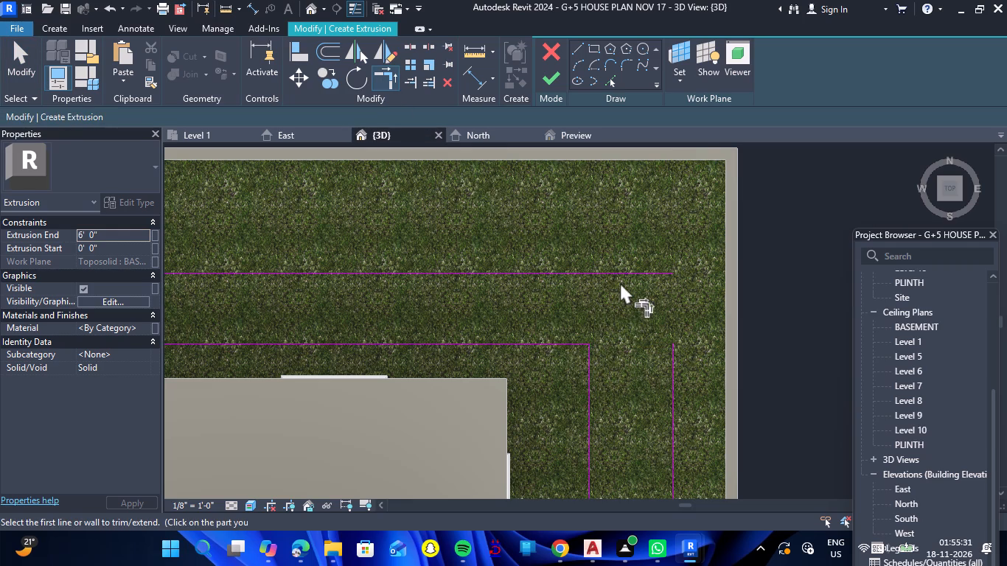
{"action": "left_click", "coordinate": [622, 272]}
{"action": "left_click", "coordinate": [669, 348]}
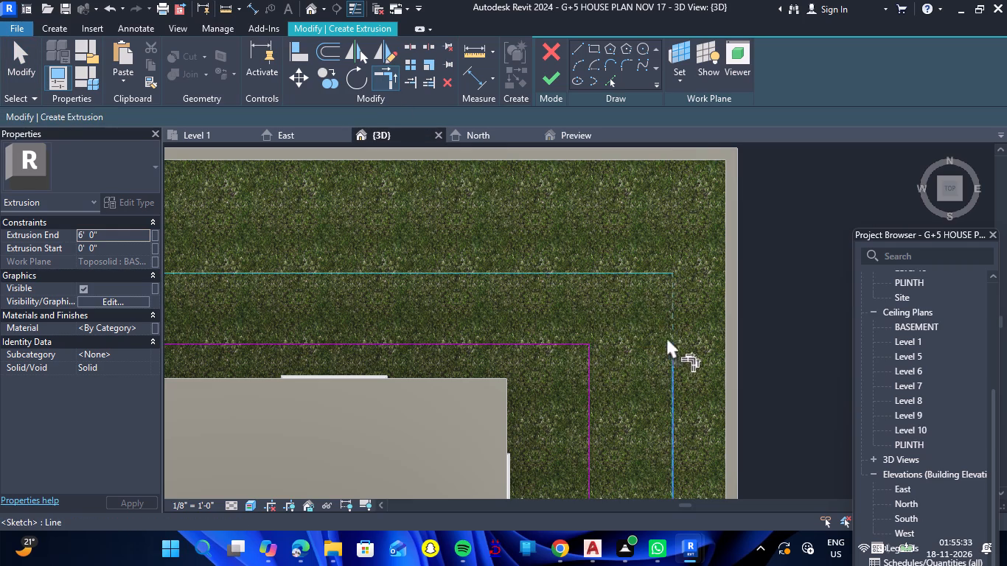
Draw a short horizontal line from the lower end of the east strip's outer line to the south strip's east closing line.
{"action": "scroll", "coordinate": [596, 245], "scroll_direction": "down", "scroll_amount": 16}
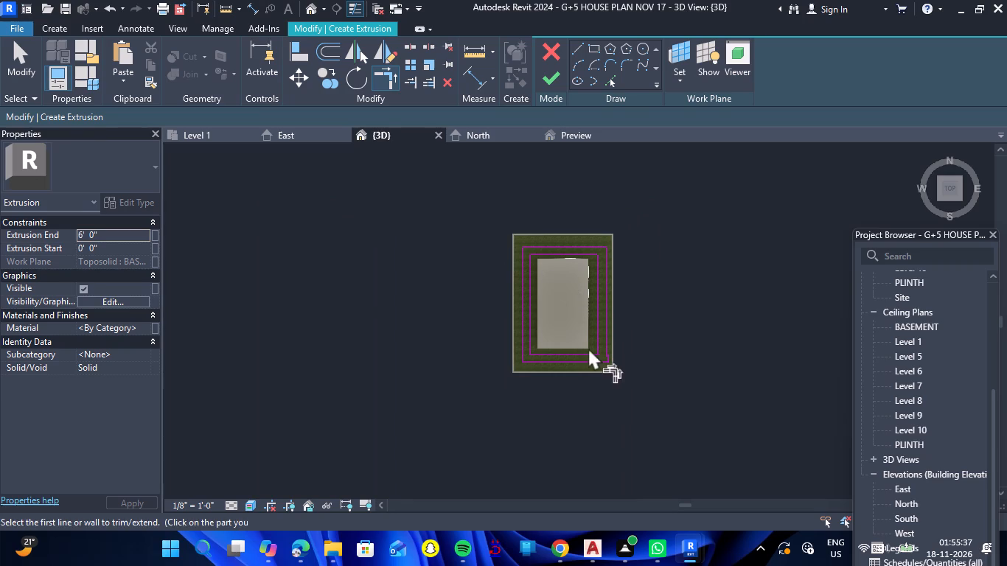
{"action": "scroll", "coordinate": [606, 355], "scroll_direction": "up", "scroll_amount": 19}
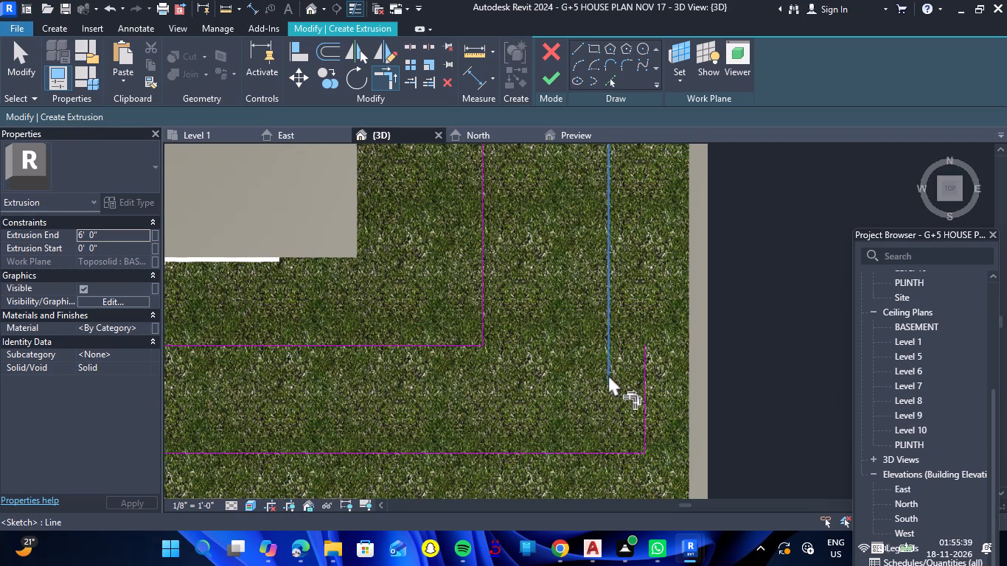
{"action": "left_click", "coordinate": [608, 376]}
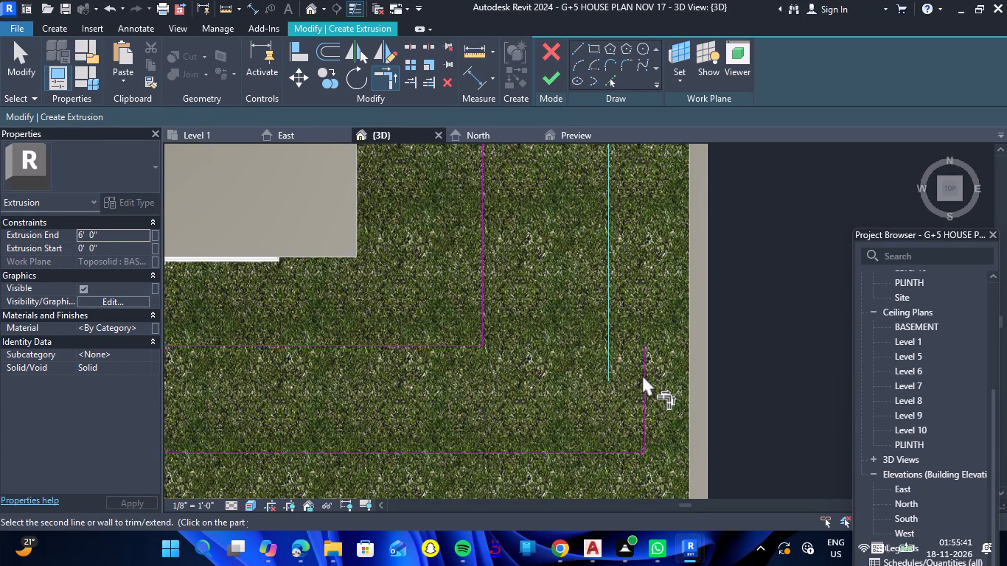
{"action": "key", "text": "Escape"}
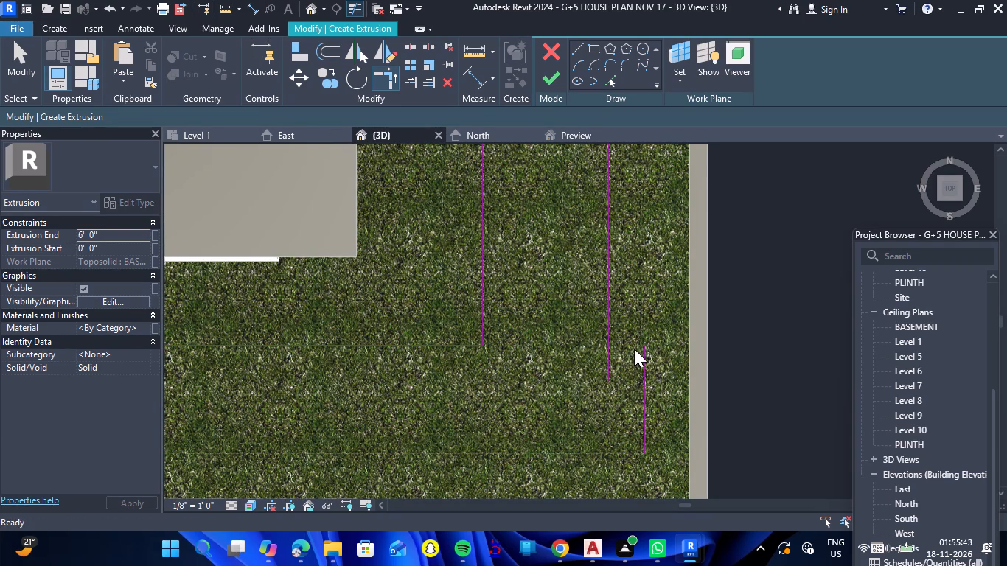
{"action": "left_click", "coordinate": [581, 51]}
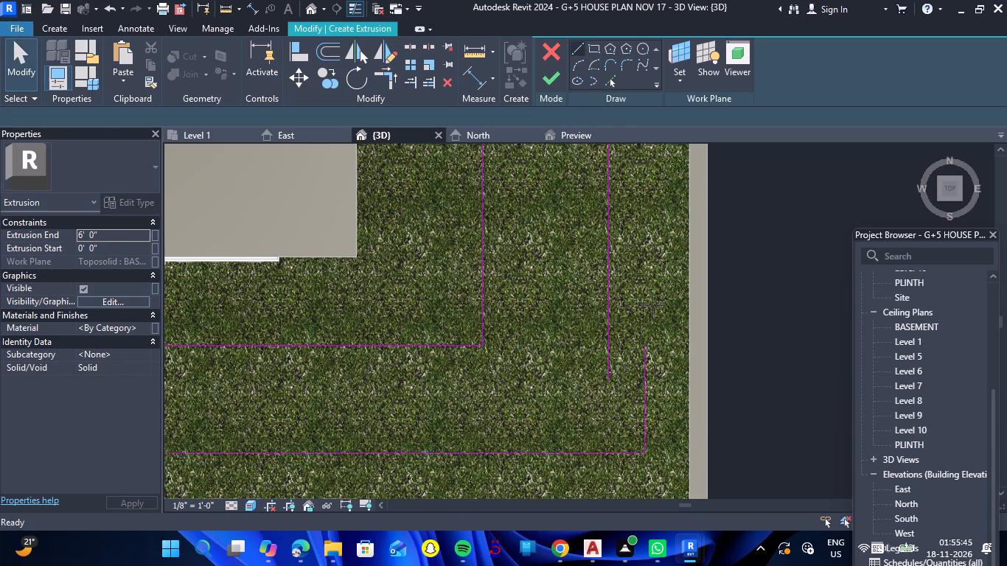
{"action": "left_click", "coordinate": [609, 385]}
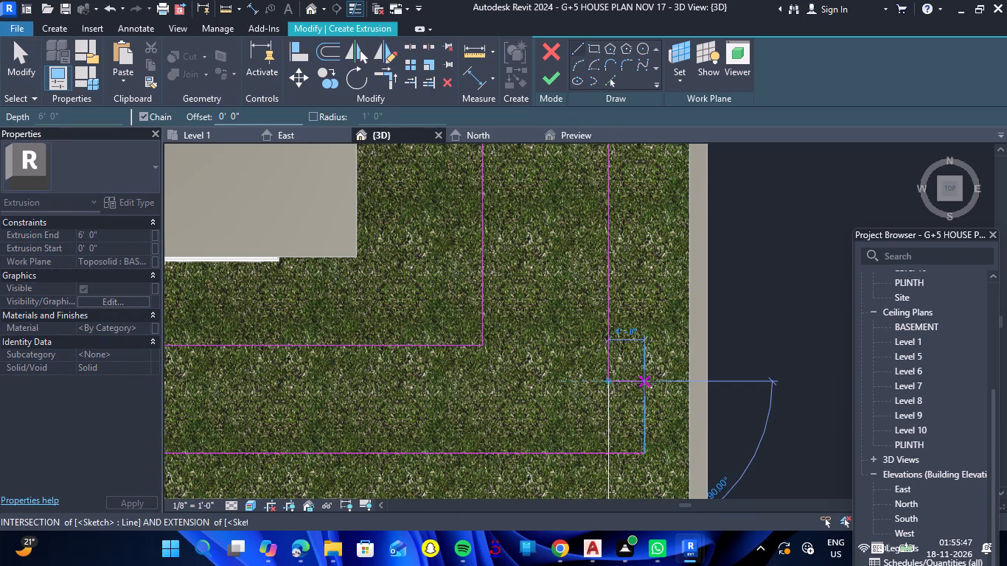
{"action": "left_click", "coordinate": [647, 382]}
{"action": "key", "text": "Escape"}
{"action": "scroll", "coordinate": [651, 383], "scroll_direction": "up", "scroll_amount": 2}
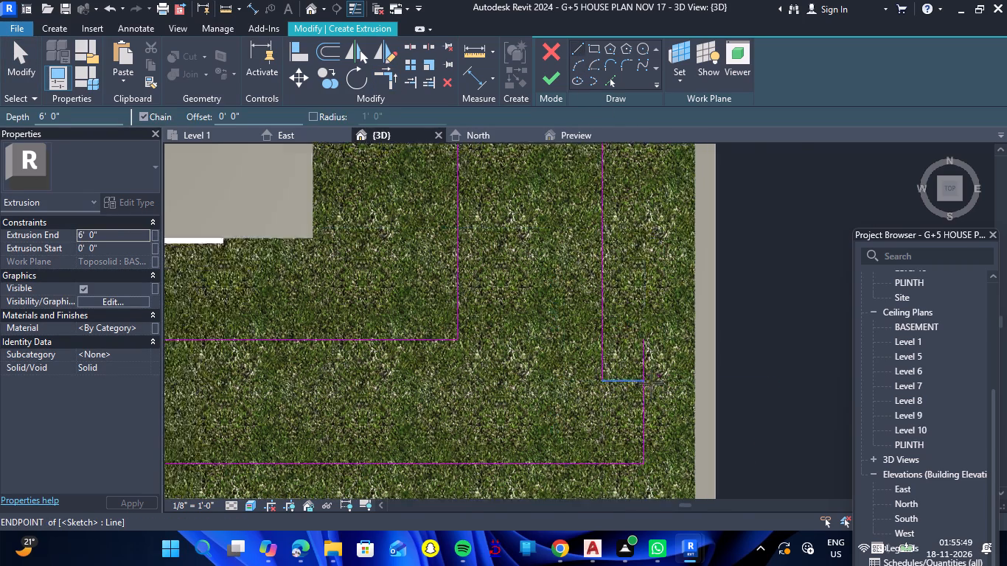
{"action": "scroll", "coordinate": [651, 383], "scroll_direction": "up", "scroll_amount": 5}
{"action": "key", "text": "Escape"}
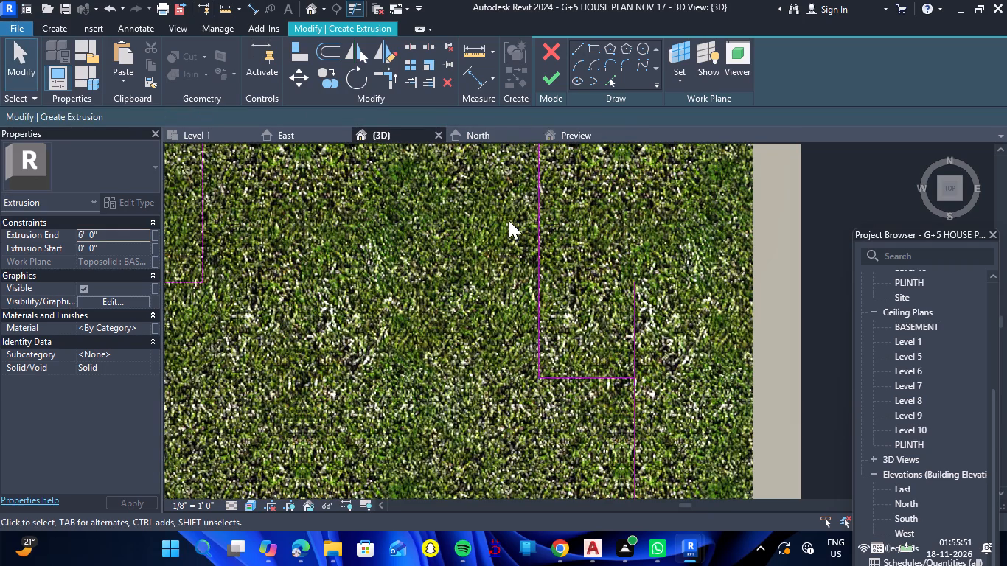
Trim the new short line and the south strip's east closing line to a corner, keeping the closing line's southern part.
{"action": "left_click", "coordinate": [394, 83]}
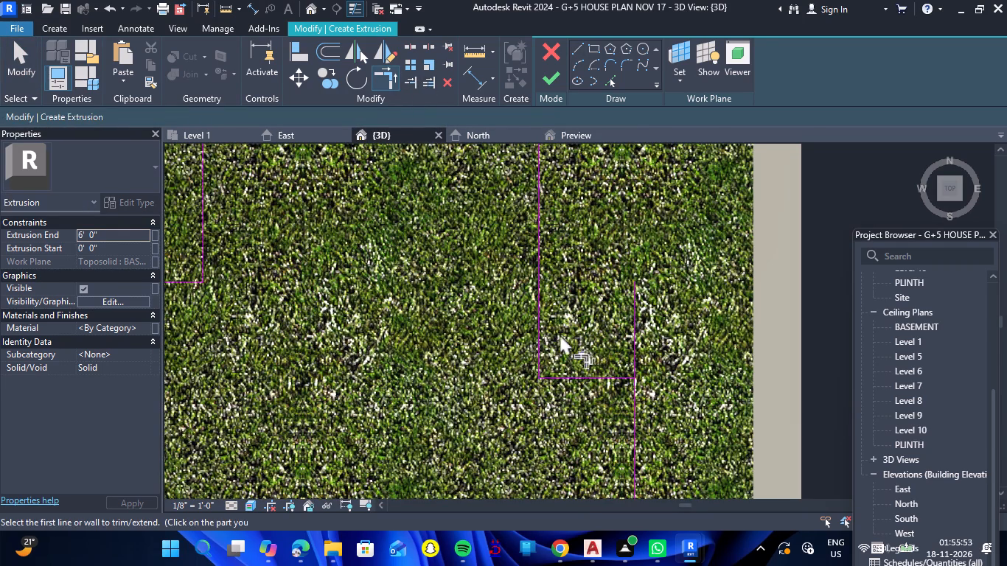
{"action": "left_click", "coordinate": [602, 377]}
{"action": "left_click", "coordinate": [632, 388]}
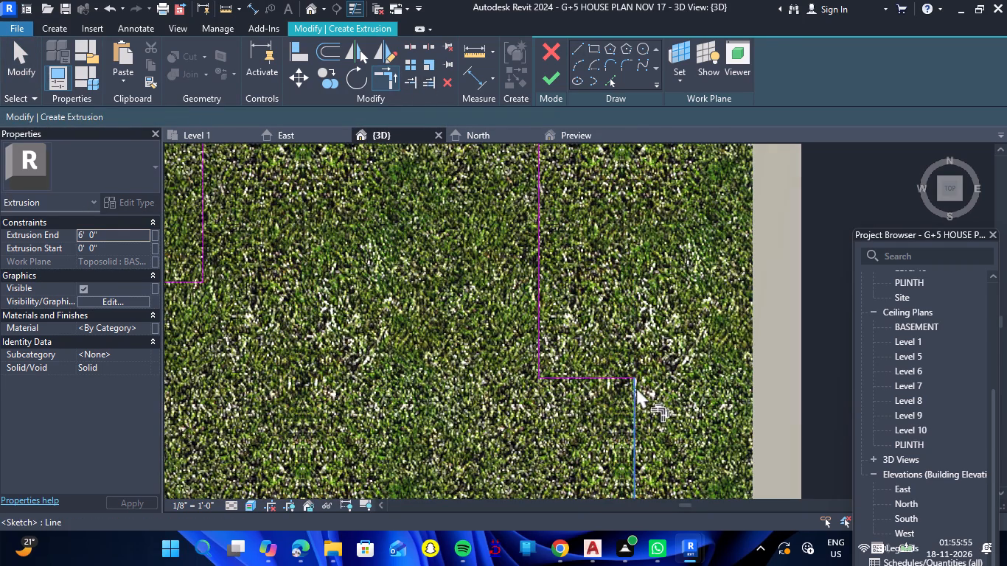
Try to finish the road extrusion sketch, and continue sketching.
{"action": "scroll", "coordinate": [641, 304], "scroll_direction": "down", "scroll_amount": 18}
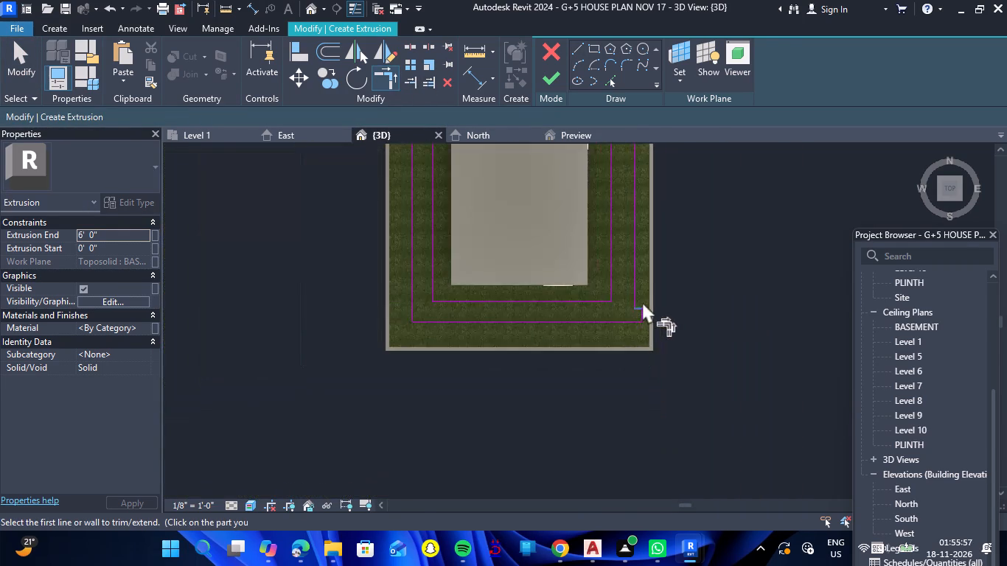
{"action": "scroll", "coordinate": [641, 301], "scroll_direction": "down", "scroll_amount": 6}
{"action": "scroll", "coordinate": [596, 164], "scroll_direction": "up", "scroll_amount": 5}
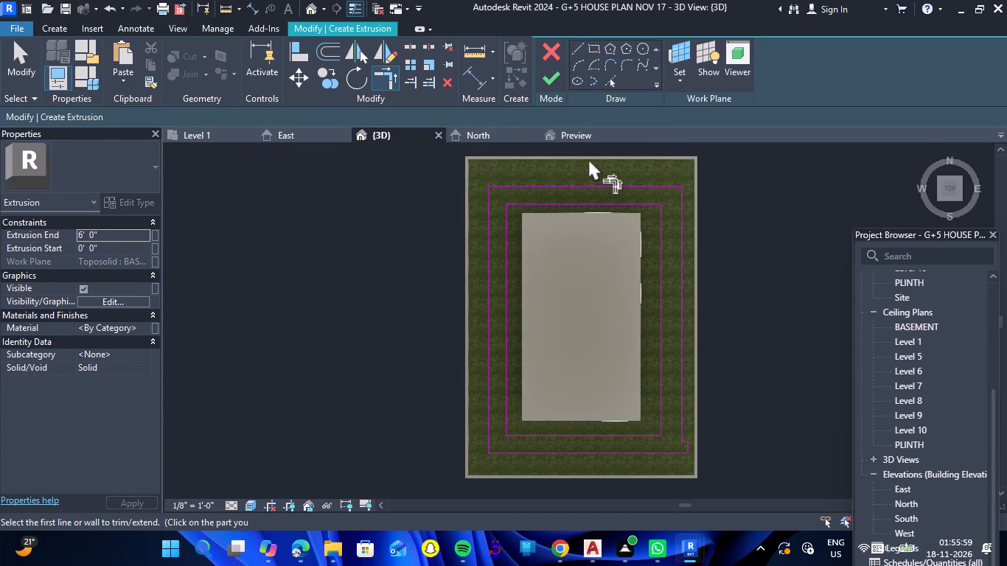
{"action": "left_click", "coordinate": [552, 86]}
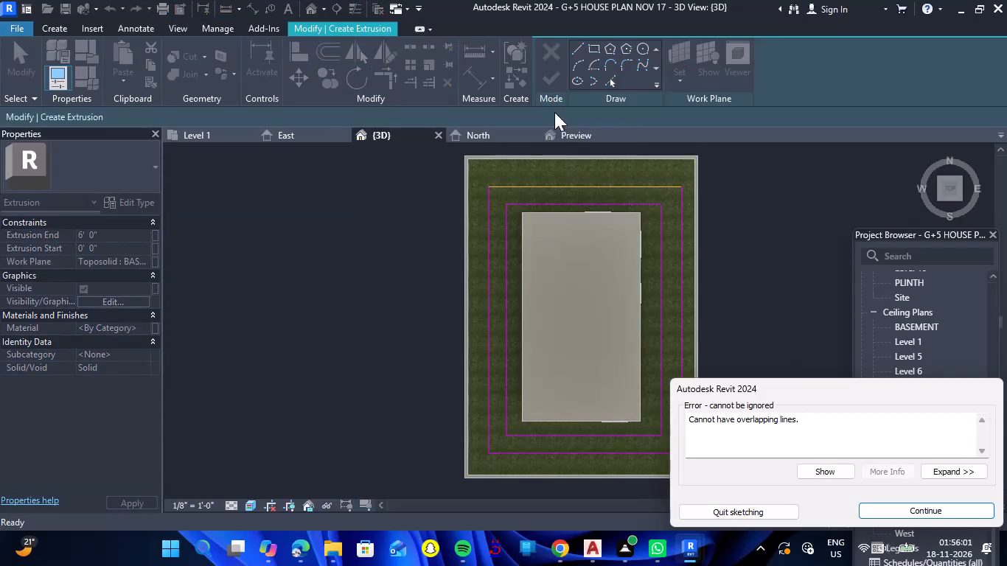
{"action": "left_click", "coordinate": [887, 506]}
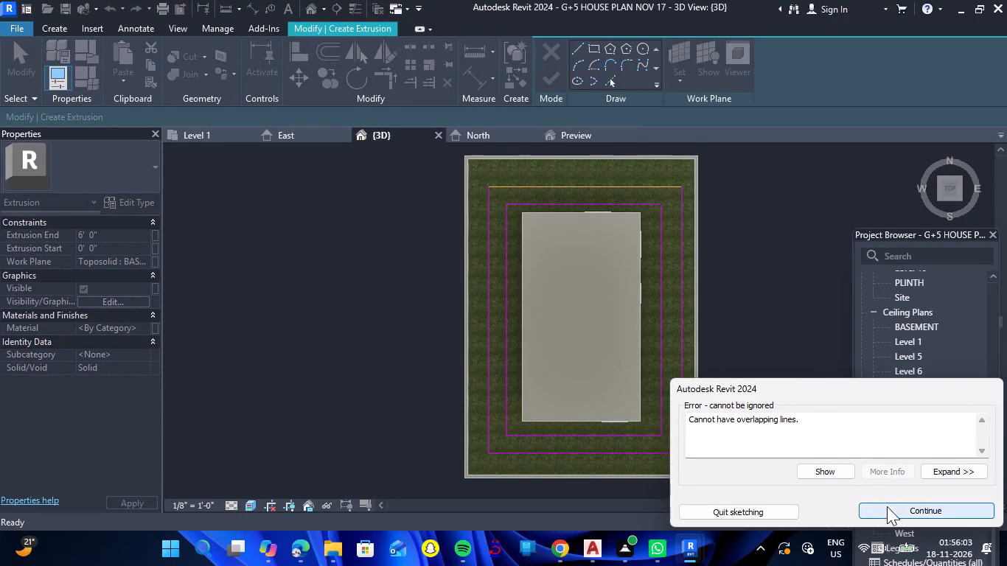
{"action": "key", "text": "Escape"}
Select the north strip's outer line in the road sketch.
{"action": "left_click", "coordinate": [640, 191]}
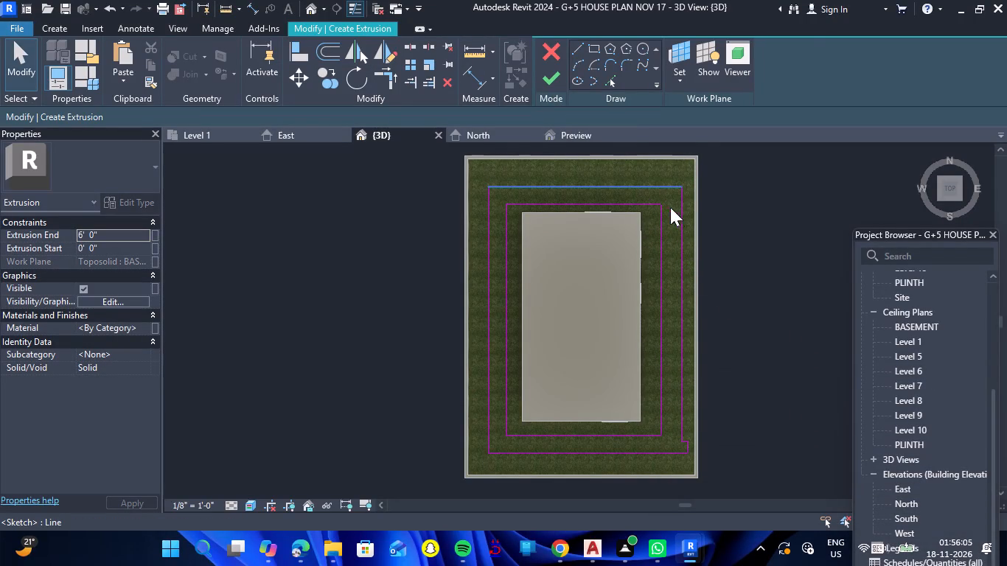
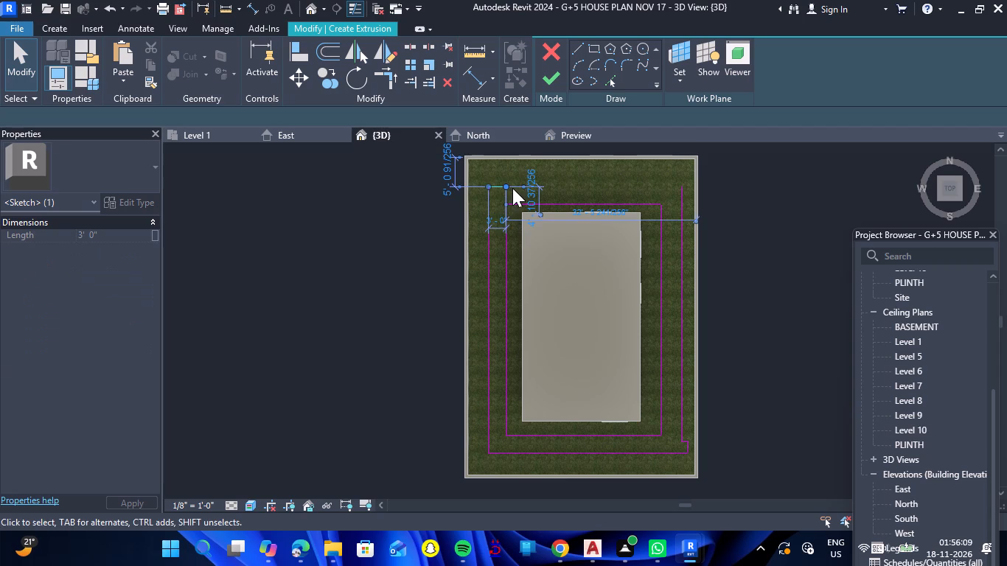
Draw the north strip's outer line between the upper ends of the west and east outer lines.
{"action": "left_click", "coordinate": [575, 53]}
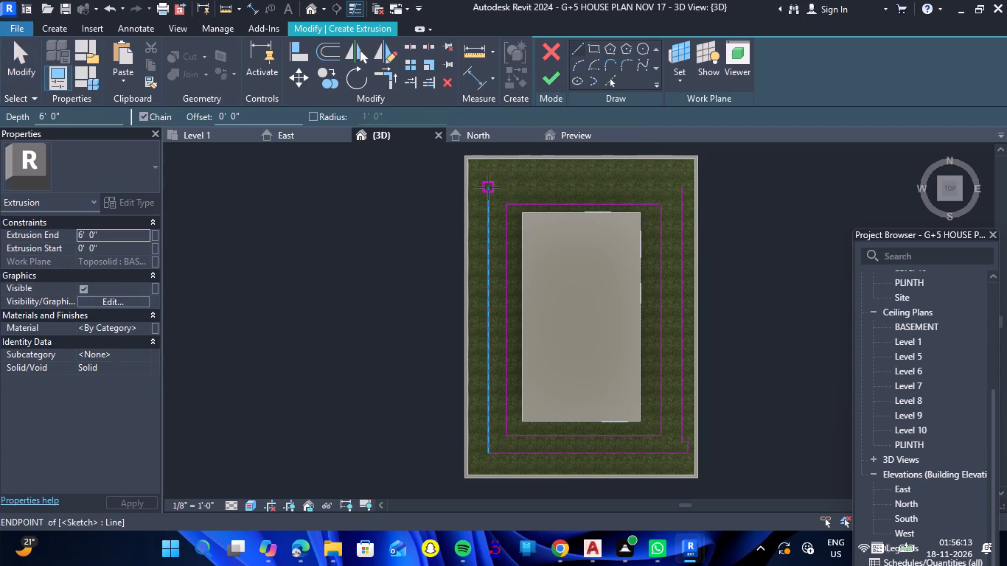
{"action": "left_click", "coordinate": [488, 187]}
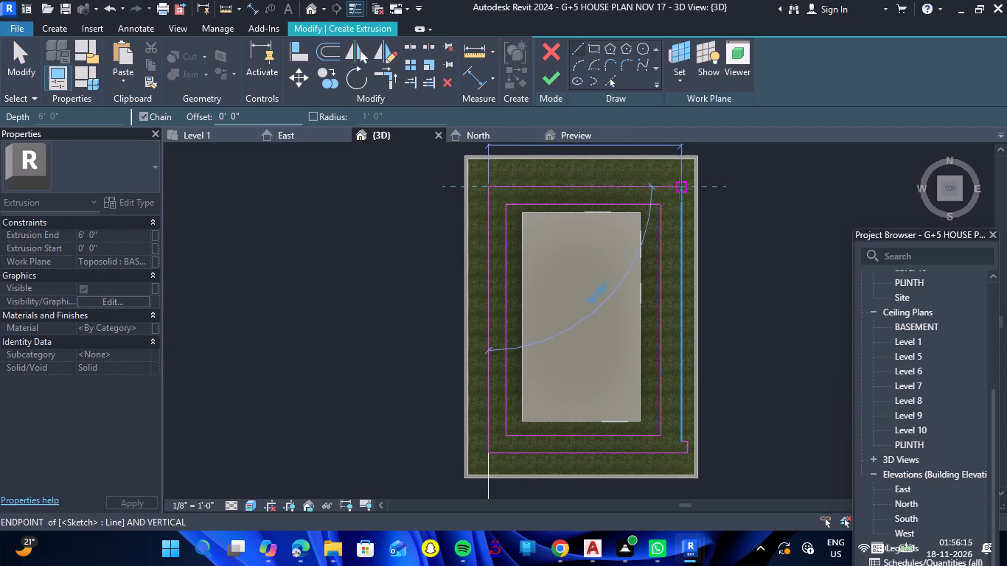
{"action": "left_click", "coordinate": [680, 189]}
{"action": "key", "text": "Escape"}
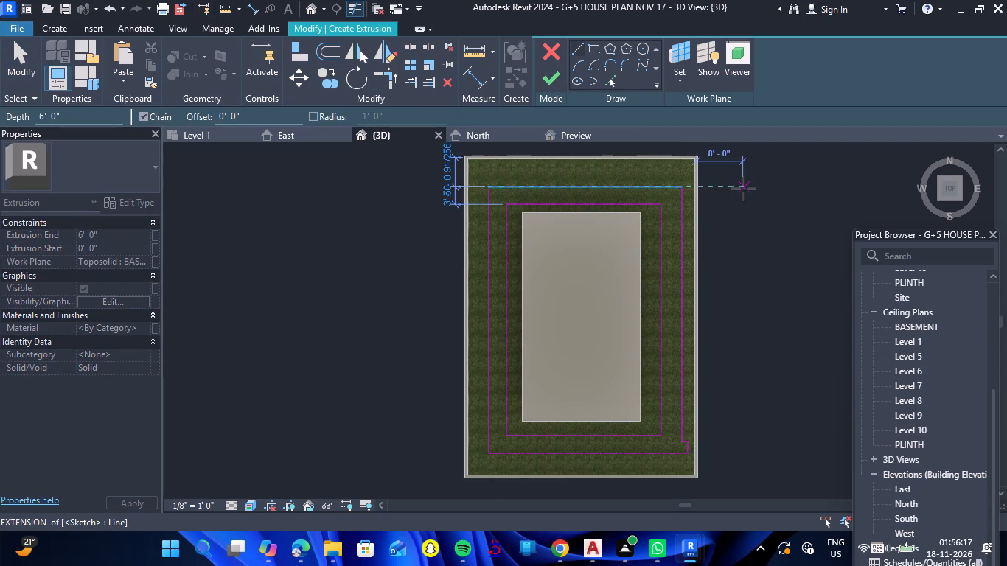
{"action": "key", "text": "Escape"}
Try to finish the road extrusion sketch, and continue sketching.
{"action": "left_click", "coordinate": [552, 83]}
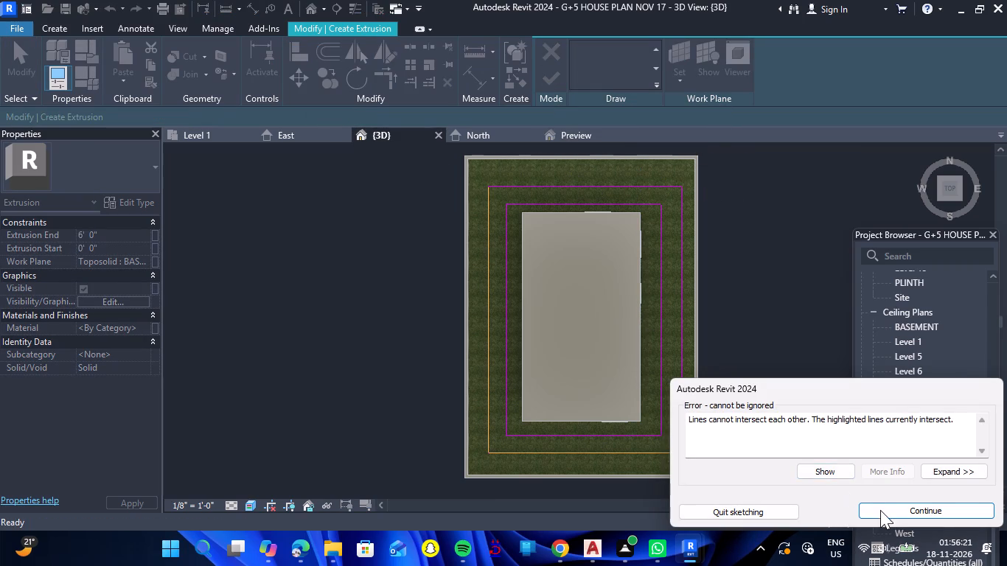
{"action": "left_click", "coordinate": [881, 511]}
Delete the two overlapping outer lines along the road sketch's south side.
{"action": "left_click", "coordinate": [504, 458]}
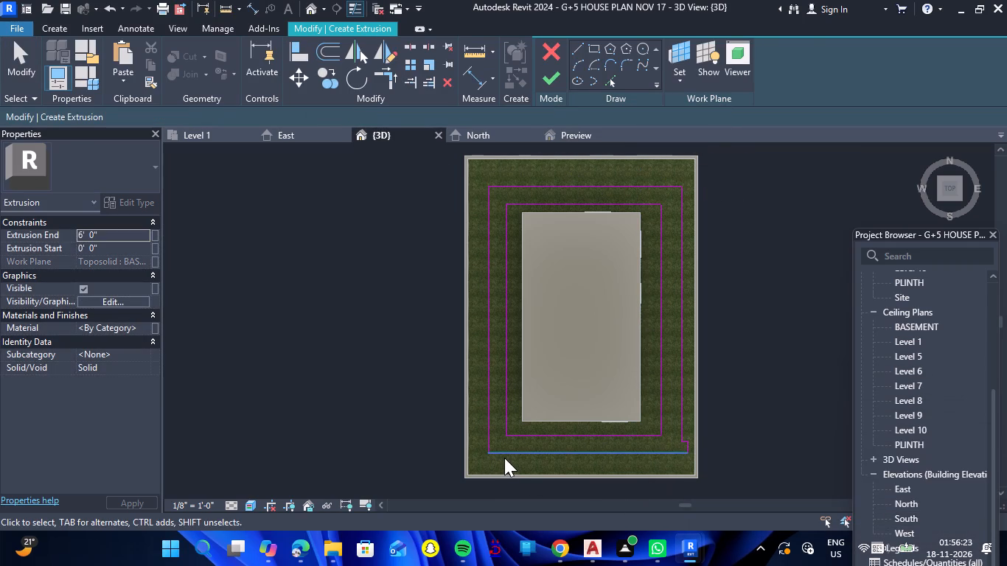
{"action": "key", "text": "Delete"}
{"action": "left_click", "coordinate": [509, 456]}
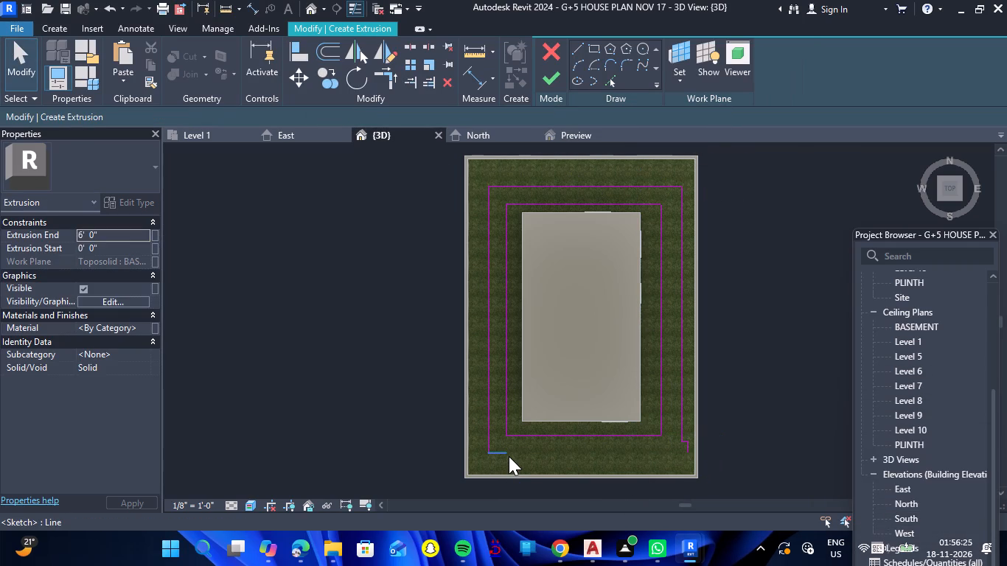
{"action": "key", "text": "Delete"}
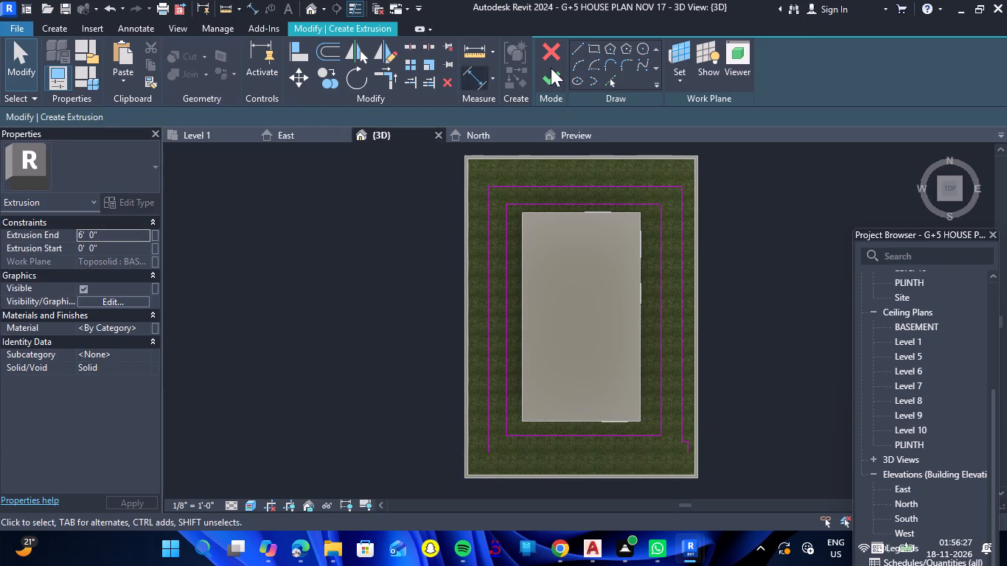
Draw a single south outer line from the west outer line's lower end to the lower end of the short east closing line.
{"action": "left_click", "coordinate": [574, 52]}
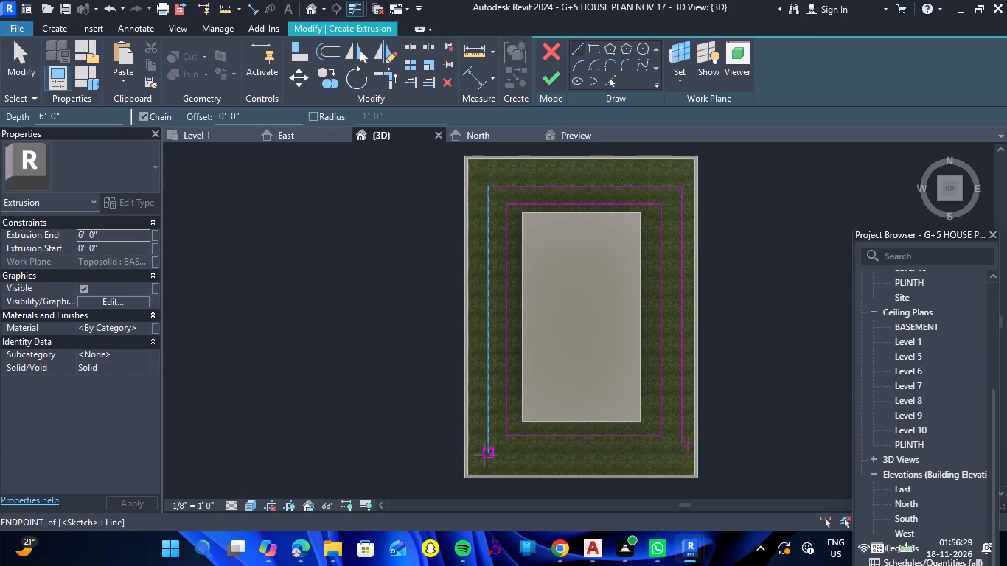
{"action": "left_click", "coordinate": [487, 453]}
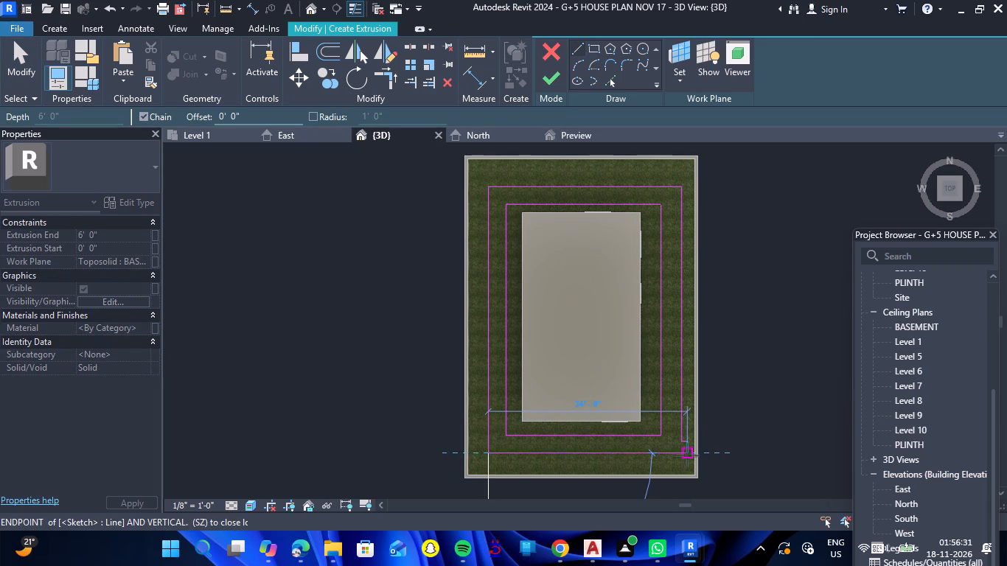
{"action": "left_click", "coordinate": [689, 453]}
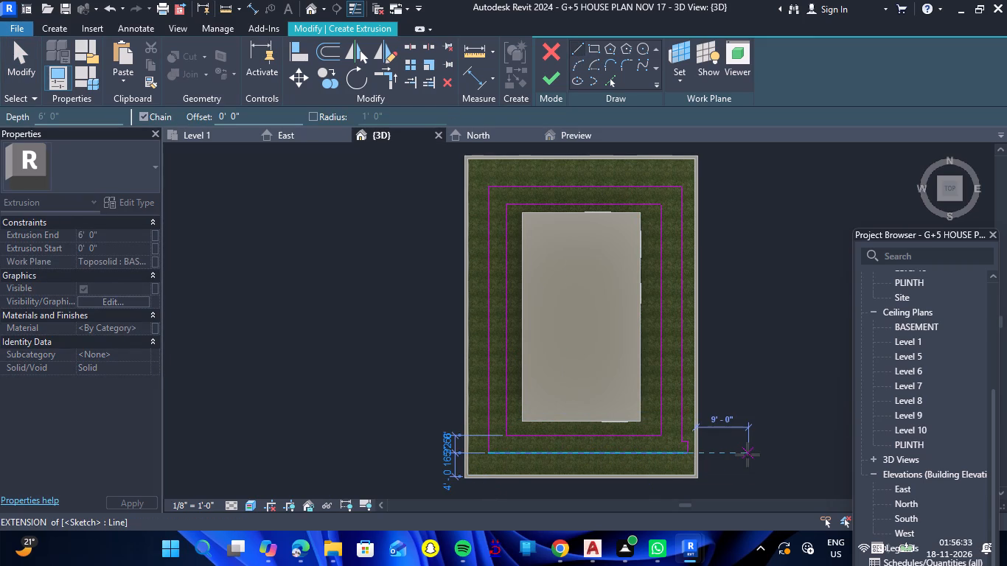
{"action": "key", "text": "Escape"}
{"action": "scroll", "coordinate": [700, 474], "scroll_direction": "up", "scroll_amount": 5}
{"action": "key", "text": "Escape"}
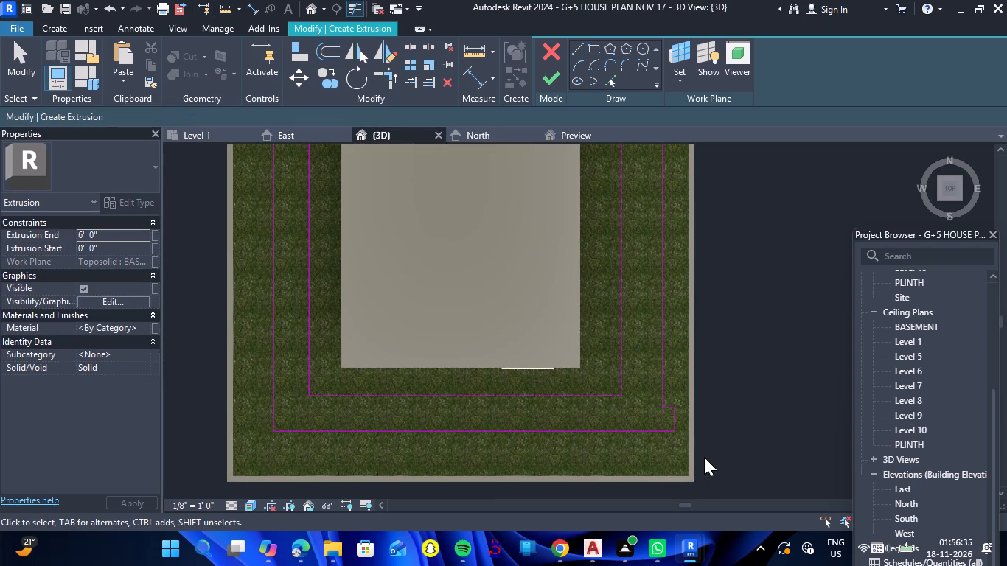
Finish the road extrusion sketch.
{"action": "scroll", "coordinate": [697, 447], "scroll_direction": "down", "scroll_amount": 9}
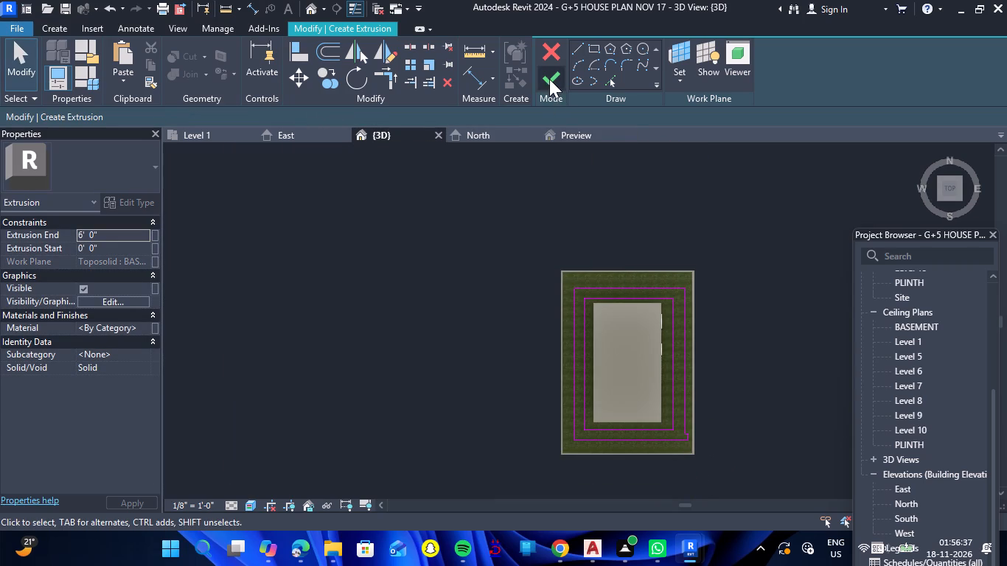
{"action": "left_click", "coordinate": [549, 79]}
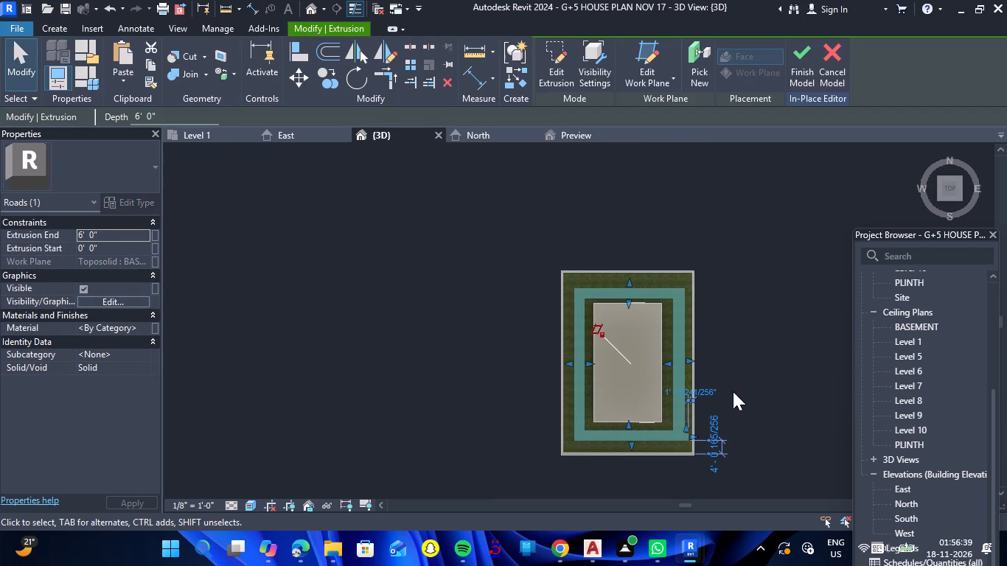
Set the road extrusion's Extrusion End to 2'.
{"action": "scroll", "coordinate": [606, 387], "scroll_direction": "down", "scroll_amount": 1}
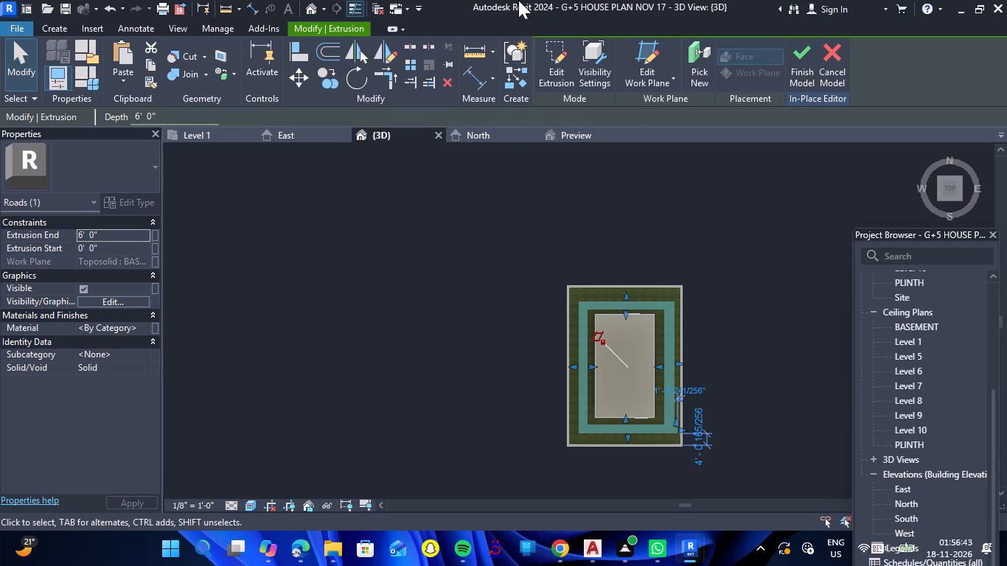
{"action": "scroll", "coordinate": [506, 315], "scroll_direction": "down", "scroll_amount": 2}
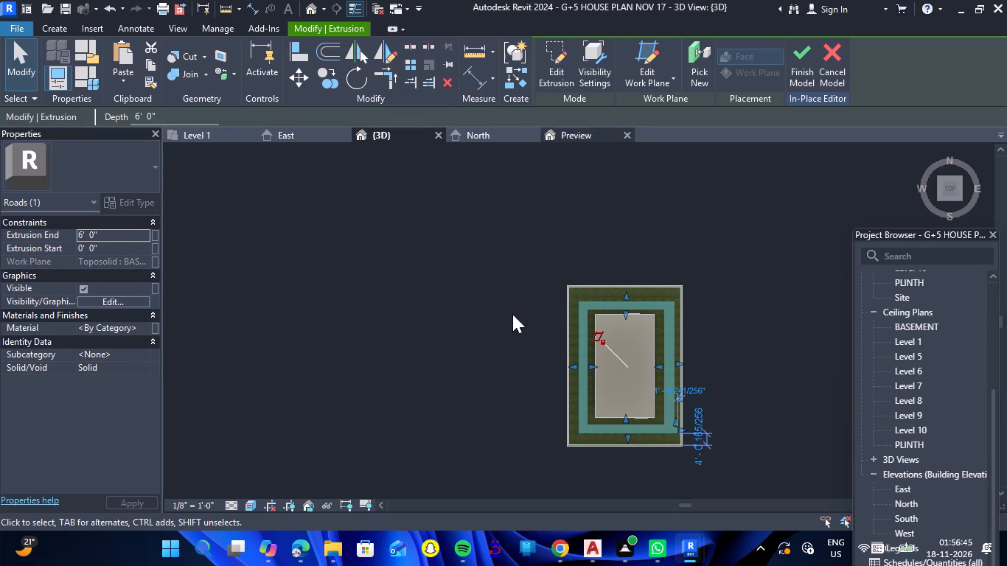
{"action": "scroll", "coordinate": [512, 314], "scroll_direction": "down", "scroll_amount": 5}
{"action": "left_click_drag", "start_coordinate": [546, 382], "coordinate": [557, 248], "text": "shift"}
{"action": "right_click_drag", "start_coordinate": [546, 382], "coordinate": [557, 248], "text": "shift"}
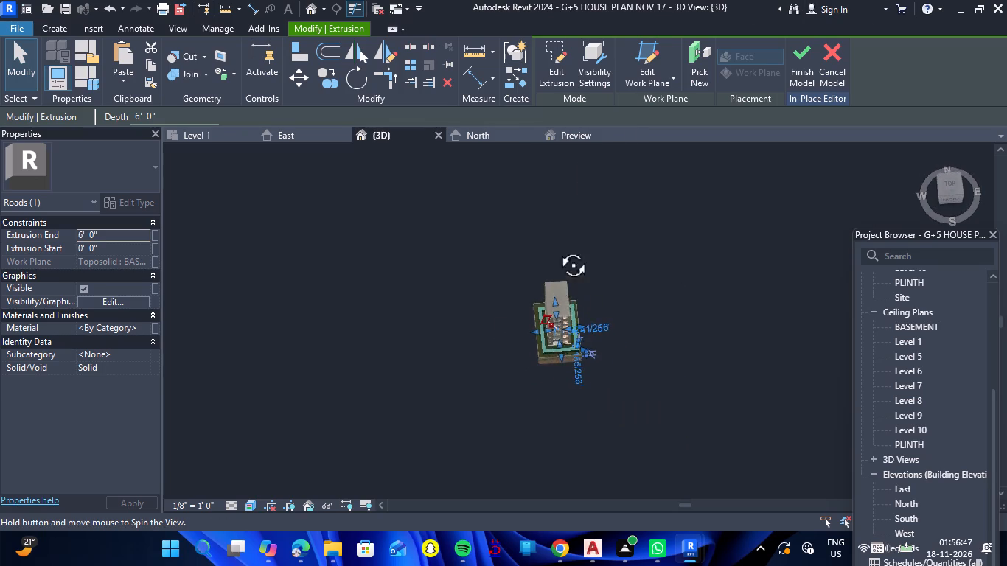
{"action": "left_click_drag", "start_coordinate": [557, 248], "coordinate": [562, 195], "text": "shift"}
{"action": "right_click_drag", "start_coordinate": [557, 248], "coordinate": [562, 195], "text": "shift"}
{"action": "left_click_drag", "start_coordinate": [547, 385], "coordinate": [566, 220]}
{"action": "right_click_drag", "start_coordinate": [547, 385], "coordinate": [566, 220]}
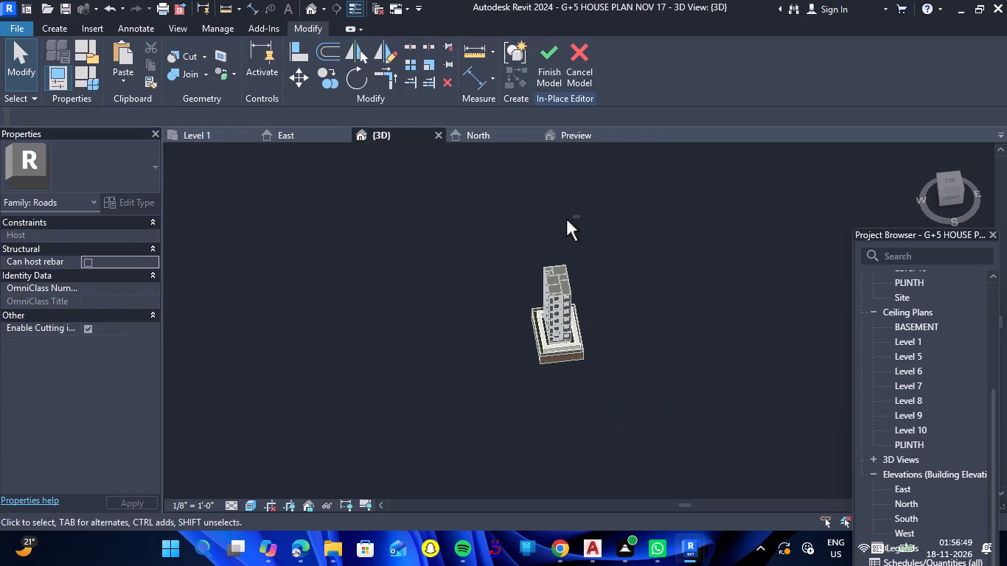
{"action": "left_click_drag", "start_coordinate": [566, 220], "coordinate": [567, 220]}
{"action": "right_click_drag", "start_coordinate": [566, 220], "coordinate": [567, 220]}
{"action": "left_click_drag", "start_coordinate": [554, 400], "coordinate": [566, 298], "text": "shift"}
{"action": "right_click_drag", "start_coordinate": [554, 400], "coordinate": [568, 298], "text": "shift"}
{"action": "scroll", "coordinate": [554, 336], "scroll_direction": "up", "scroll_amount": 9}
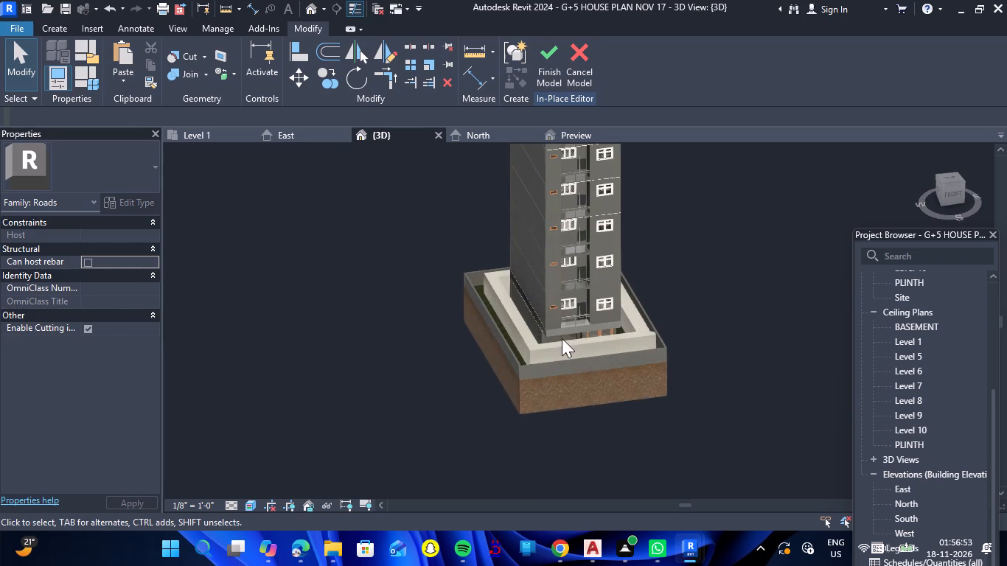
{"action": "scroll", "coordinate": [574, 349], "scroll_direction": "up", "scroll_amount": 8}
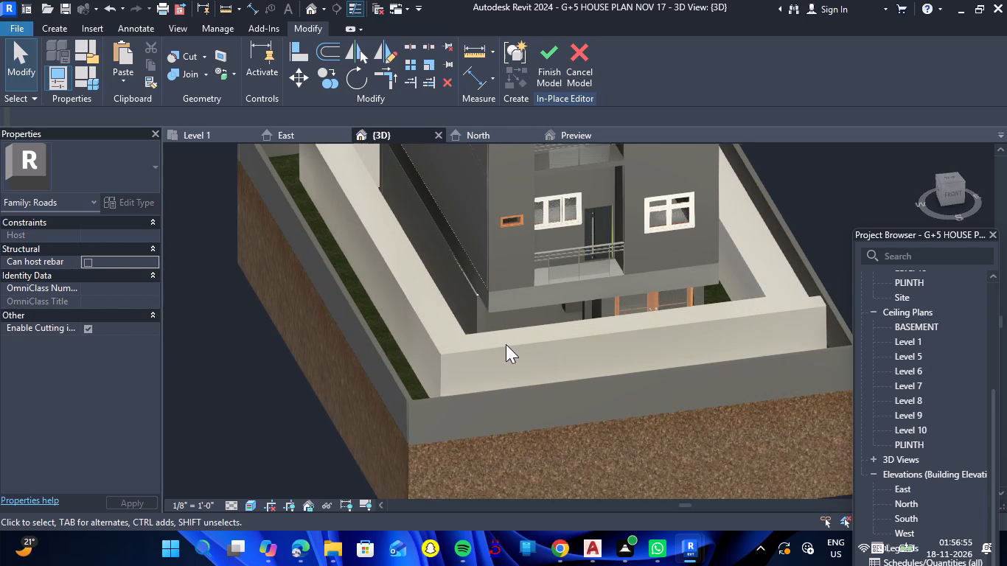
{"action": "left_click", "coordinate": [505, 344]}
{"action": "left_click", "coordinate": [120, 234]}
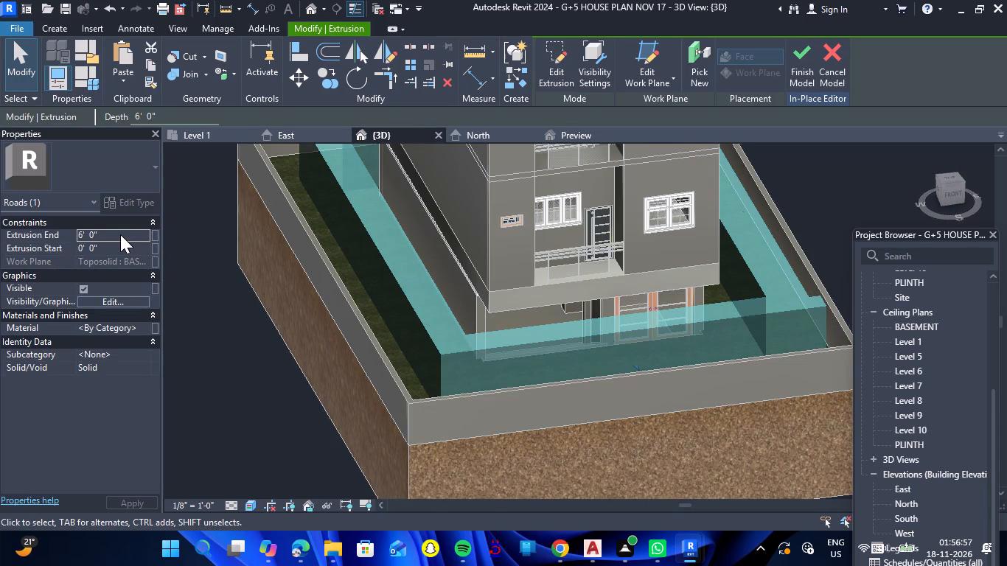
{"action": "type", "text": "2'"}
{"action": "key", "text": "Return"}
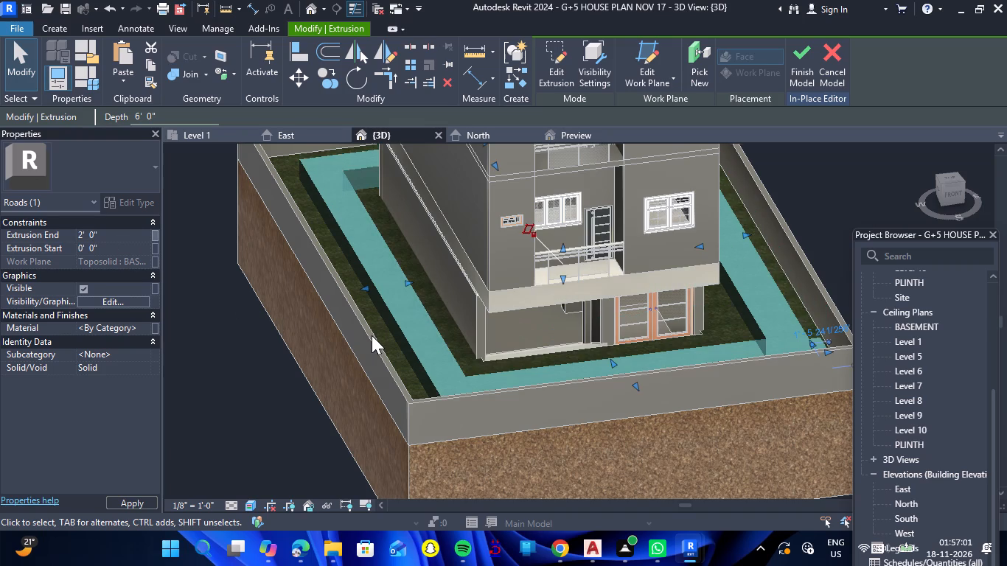
Set the road extrusion's Extrusion End to 6" and deselect the road.
{"action": "left_click", "coordinate": [122, 237]}
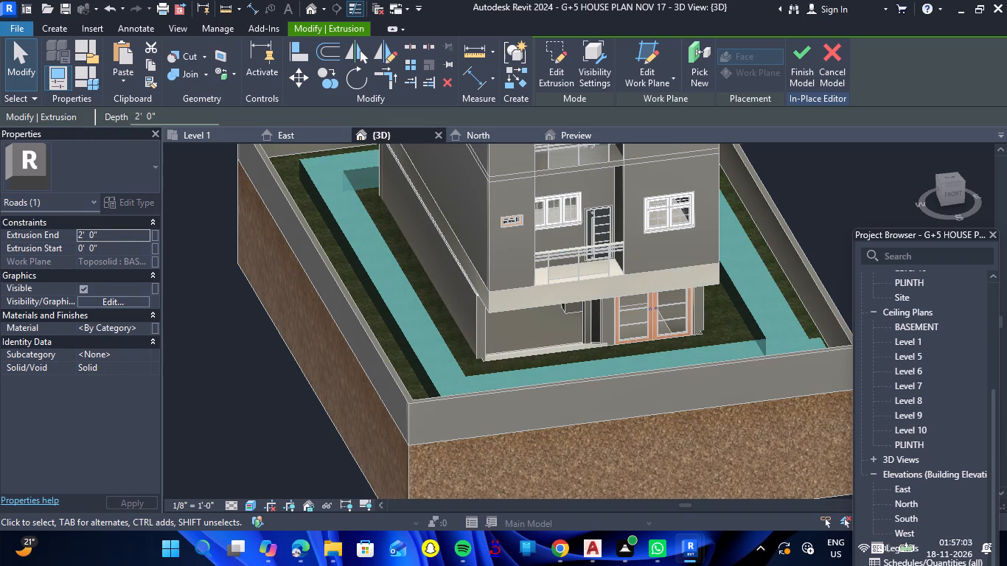
{"action": "key", "text": "6"}
{"action": "key", "text": "shift+quotedbl"}
{"action": "key", "text": "Return"}
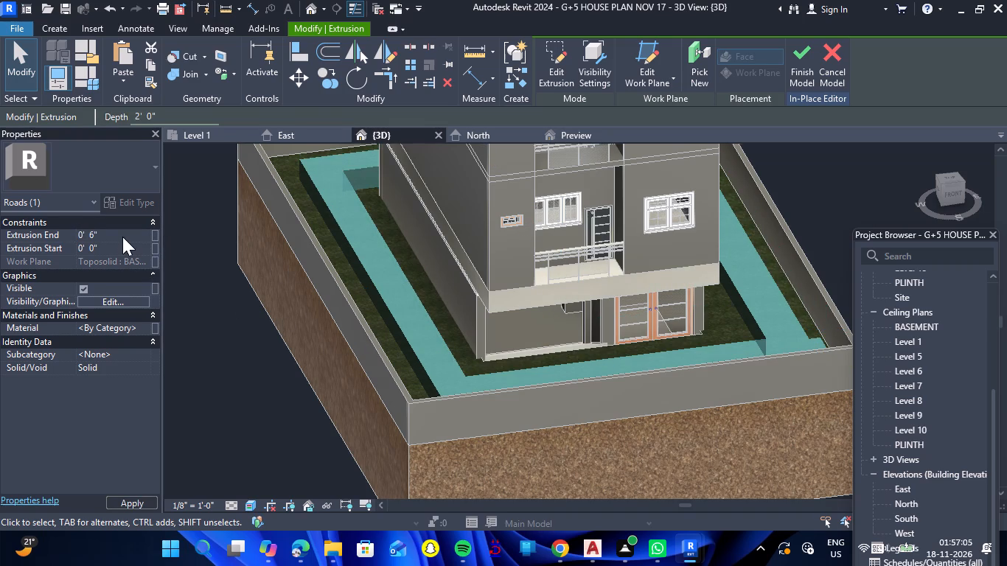
{"action": "left_click", "coordinate": [203, 357]}
Start another extrusion sketch within the in-place road model, working from the top view.
{"action": "scroll", "coordinate": [198, 327], "scroll_direction": "down", "scroll_amount": 4}
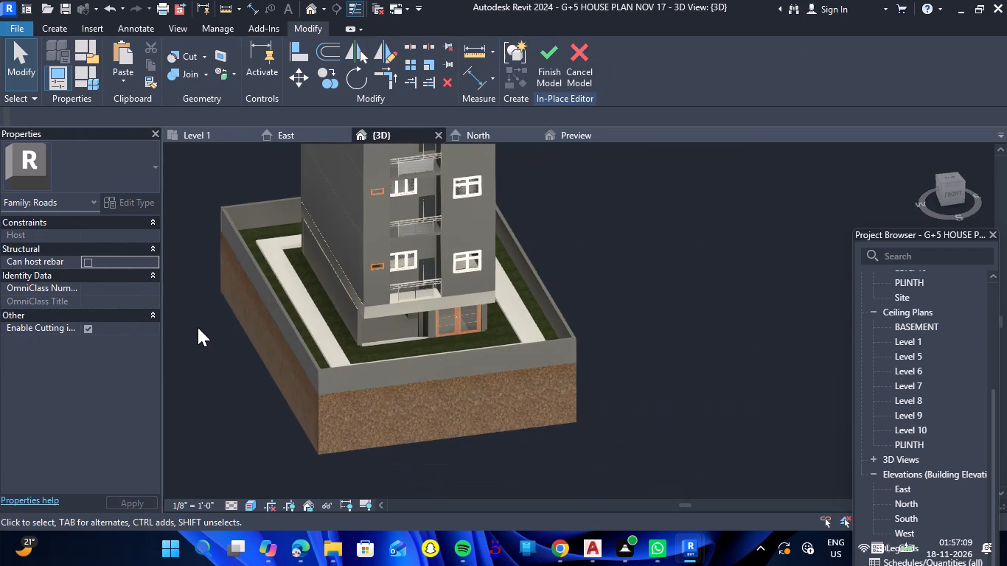
{"action": "scroll", "coordinate": [622, 346], "scroll_direction": "down", "scroll_amount": 2}
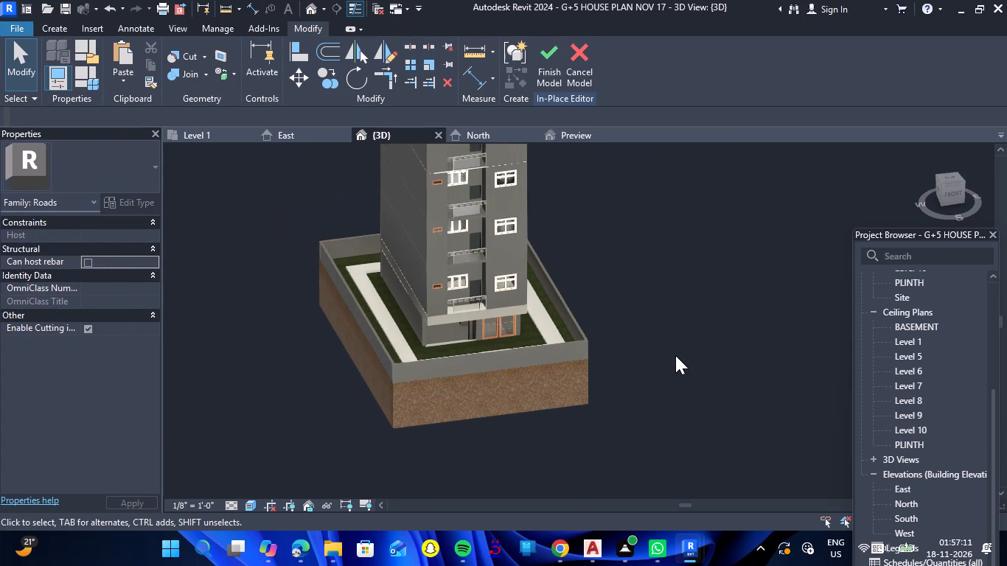
{"action": "right_click_drag", "start_coordinate": [675, 355], "coordinate": [655, 445], "text": "shift"}
{"action": "left_click_drag", "start_coordinate": [675, 355], "coordinate": [655, 445], "text": "shift"}
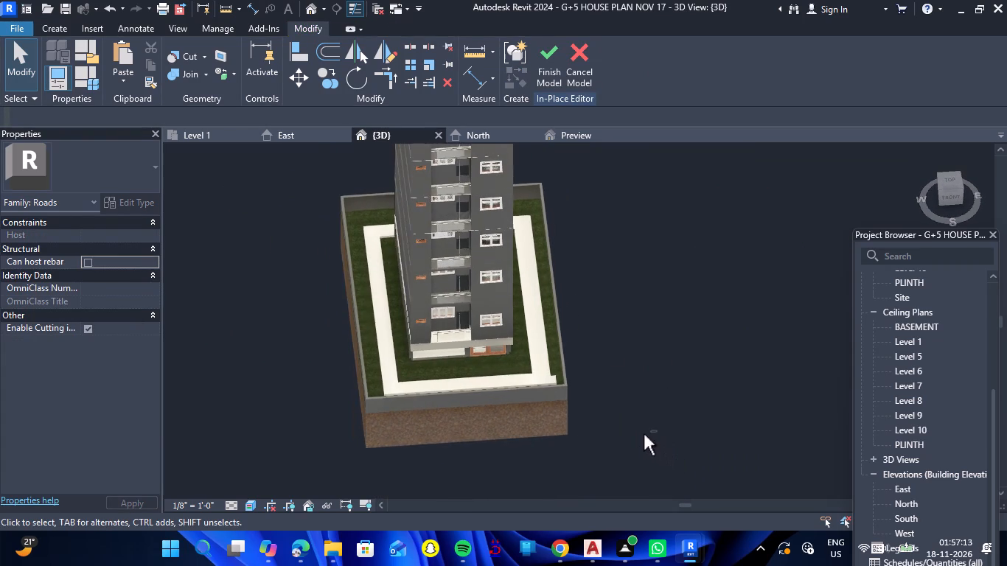
{"action": "scroll", "coordinate": [635, 426], "scroll_direction": "down", "scroll_amount": 3}
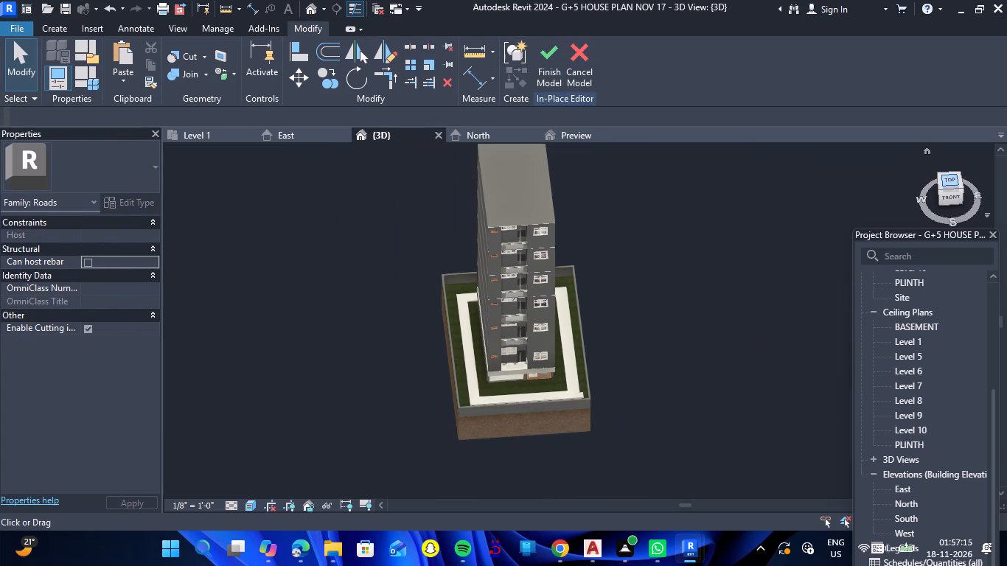
{"action": "left_click", "coordinate": [947, 180]}
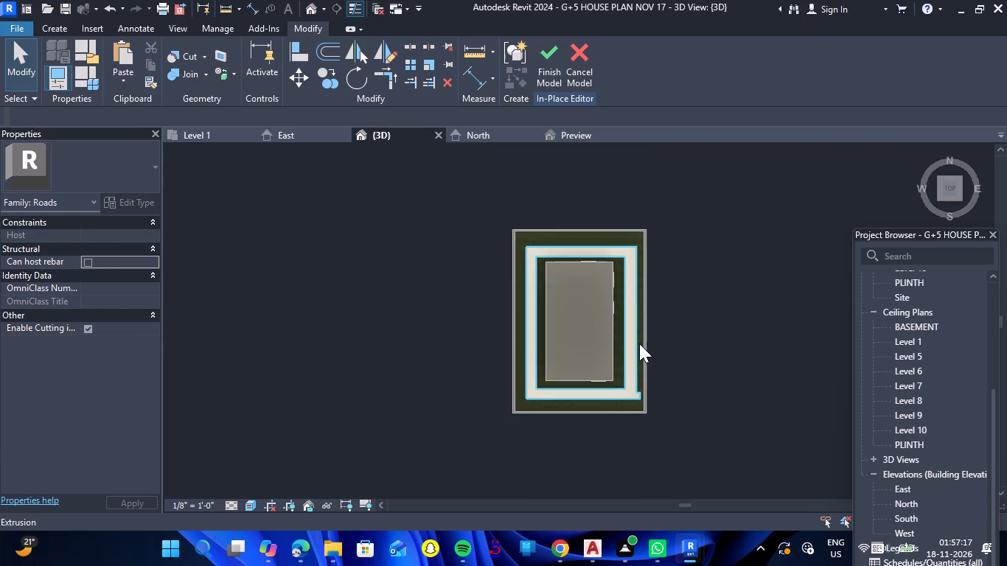
{"action": "scroll", "coordinate": [639, 343], "scroll_direction": "up", "scroll_amount": 5}
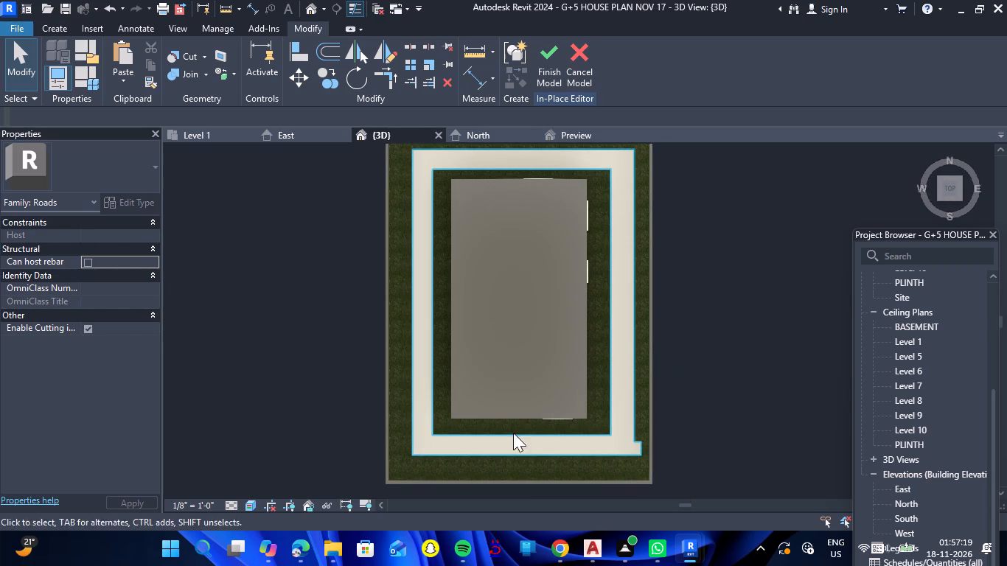
{"action": "left_click", "coordinate": [61, 34]}
{"action": "left_click", "coordinate": [141, 76]}
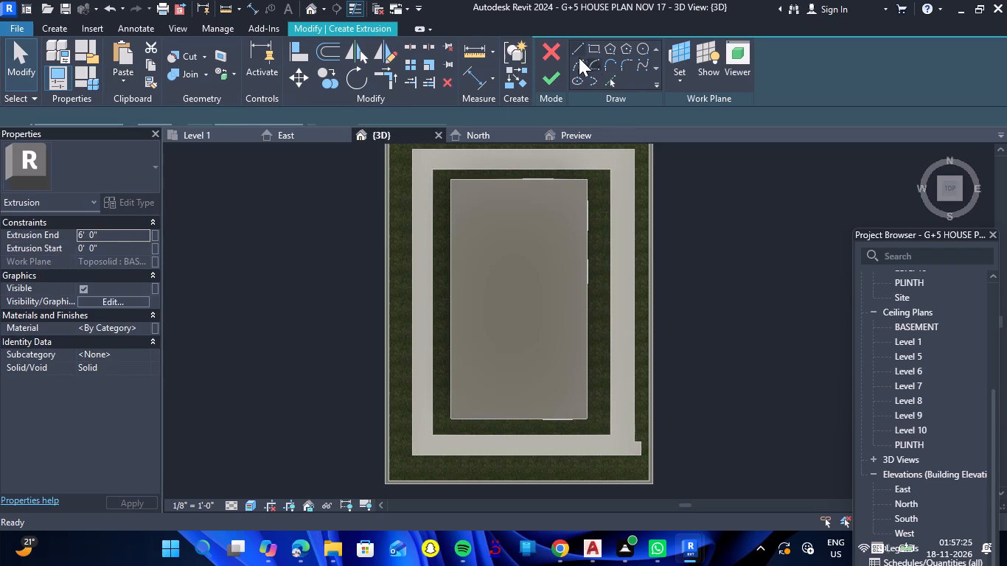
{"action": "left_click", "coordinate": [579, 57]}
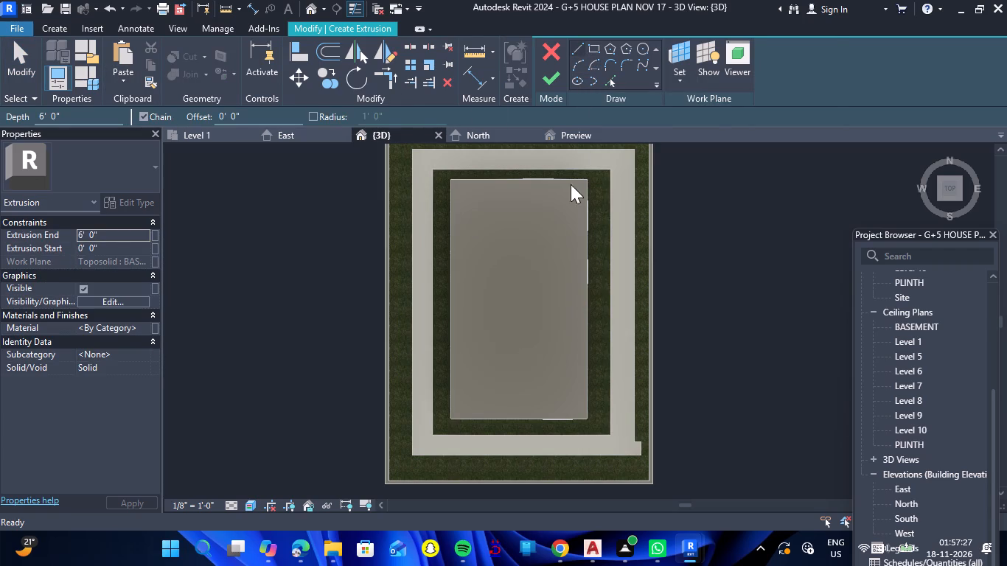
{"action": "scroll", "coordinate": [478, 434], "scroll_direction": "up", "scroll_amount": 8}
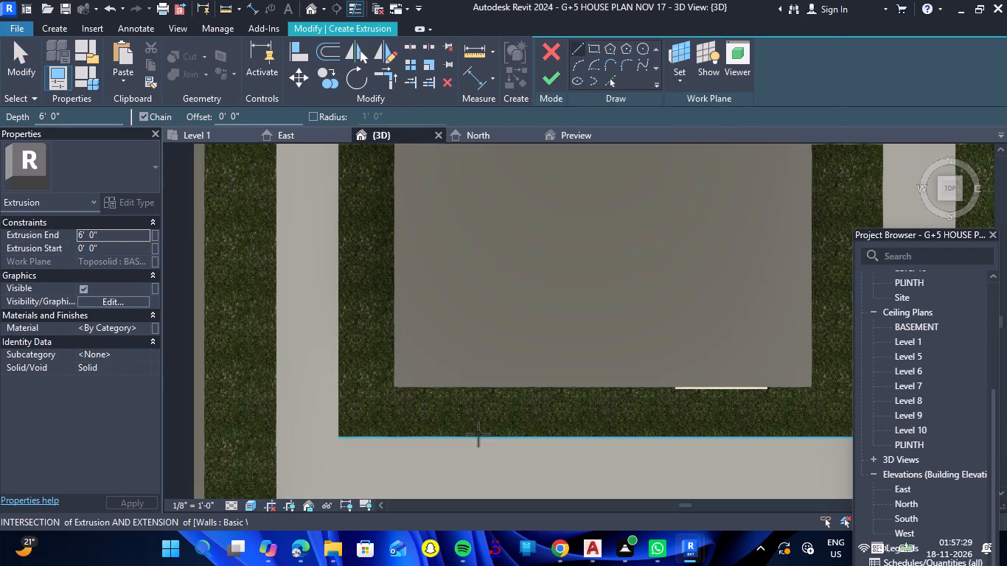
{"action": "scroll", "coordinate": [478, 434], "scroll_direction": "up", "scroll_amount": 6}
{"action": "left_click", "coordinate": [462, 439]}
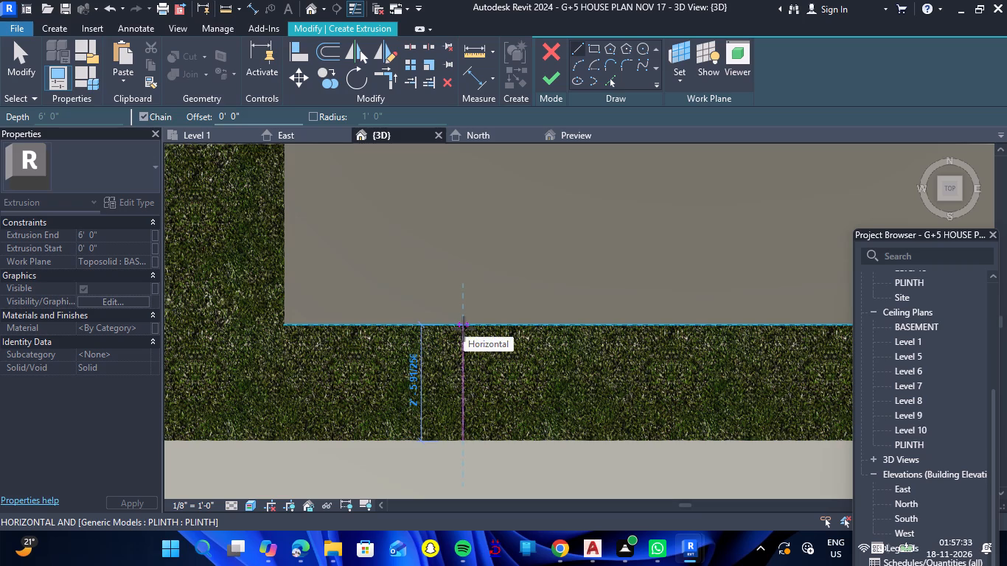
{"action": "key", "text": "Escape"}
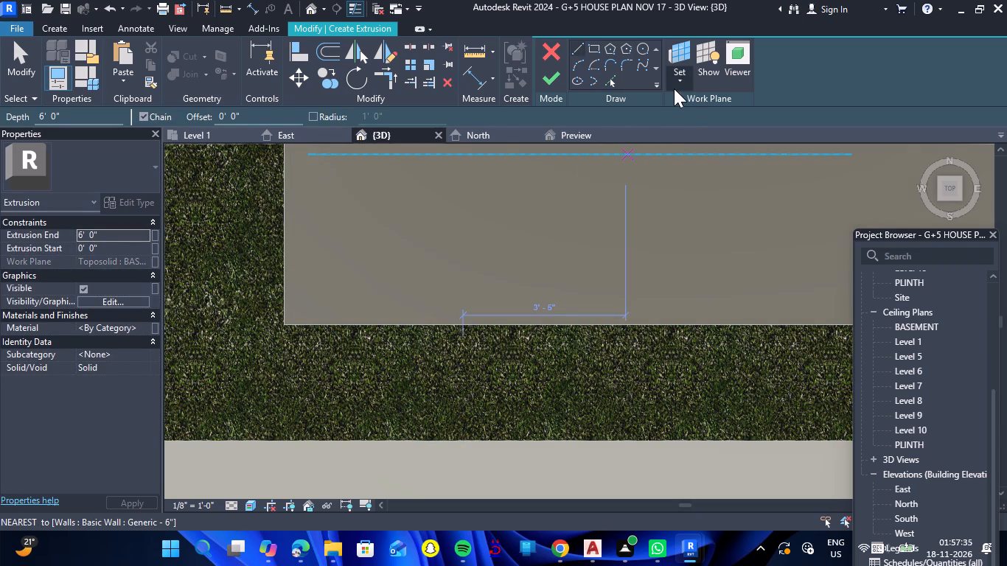
Set the extrusion sketch's work plane to the top face of the existing road loop.
{"action": "left_click", "coordinate": [674, 88]}
{"action": "left_click", "coordinate": [685, 132]}
{"action": "scroll", "coordinate": [561, 368], "scroll_direction": "down", "scroll_amount": 4}
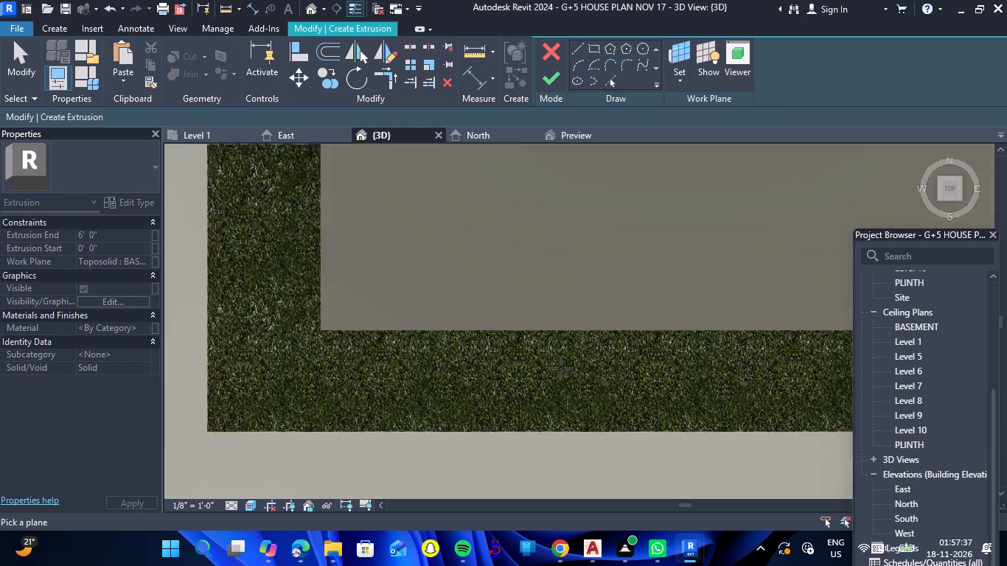
{"action": "scroll", "coordinate": [561, 368], "scroll_direction": "down", "scroll_amount": 9}
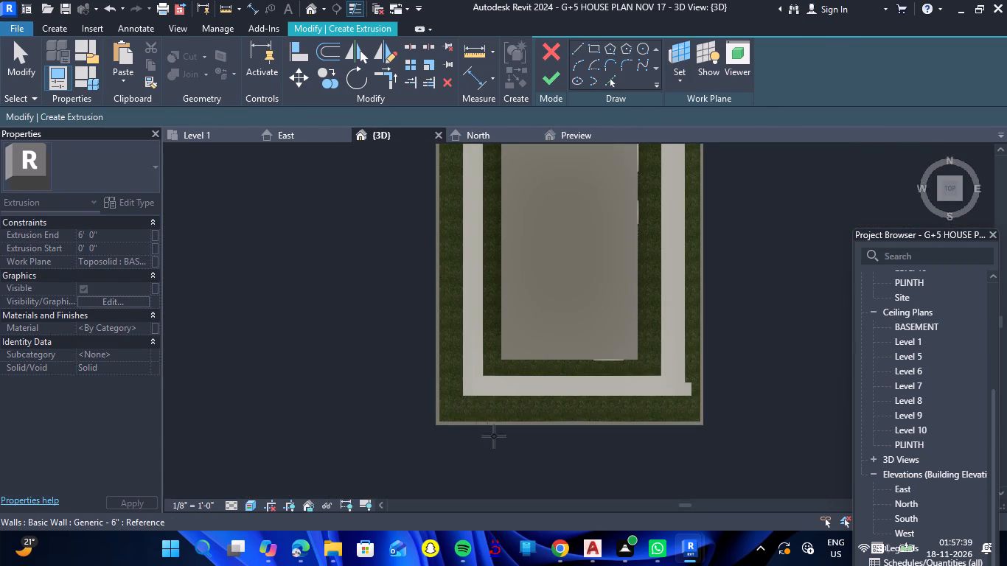
{"action": "left_click_drag", "start_coordinate": [494, 437], "coordinate": [486, 249]}
{"action": "right_click_drag", "start_coordinate": [493, 437], "coordinate": [486, 249], "text": "shift"}
{"action": "scroll", "coordinate": [486, 249], "scroll_direction": "down", "scroll_amount": 7}
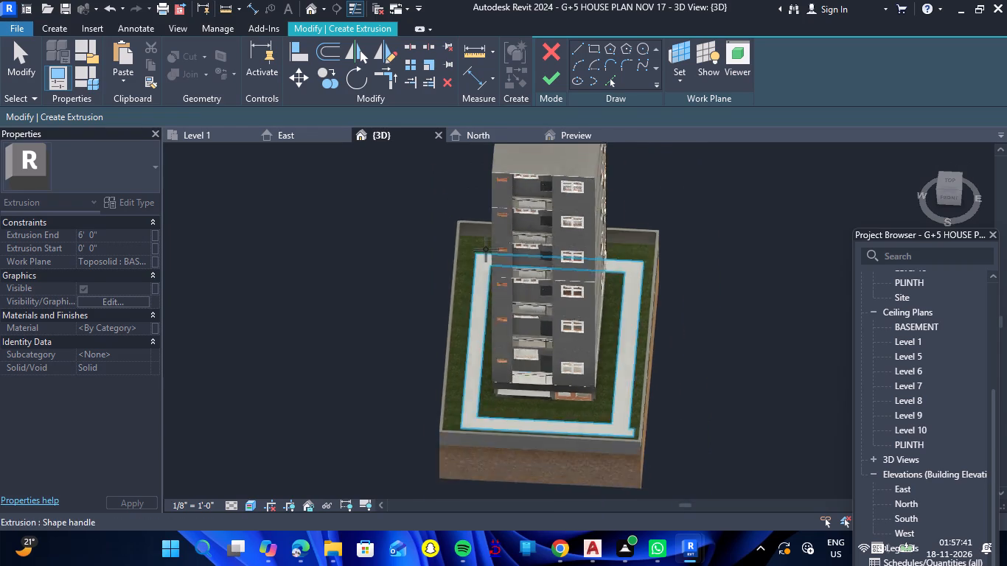
{"action": "scroll", "coordinate": [484, 332], "scroll_direction": "up", "scroll_amount": 15}
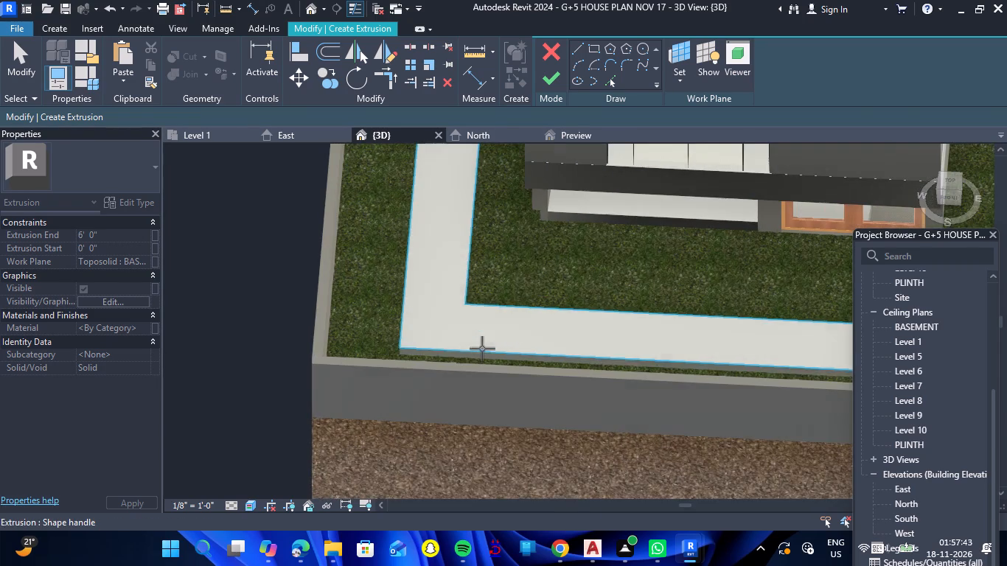
{"action": "left_click", "coordinate": [523, 307]}
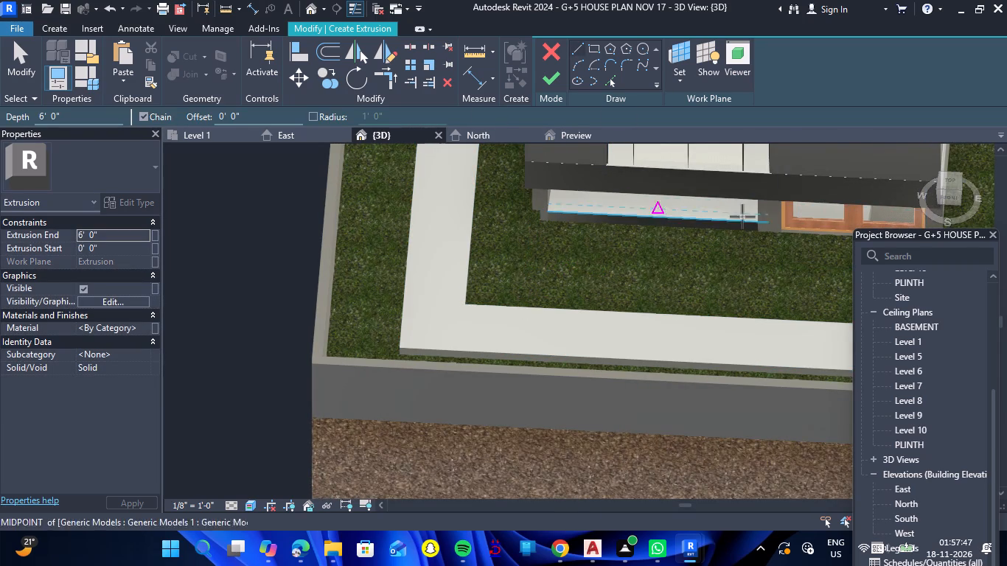
From the top view, sketch three sides of a rectangle about 5'-2" wide between the road's front inner edge and the plinth edge.
{"action": "double_click", "coordinate": [952, 177]}
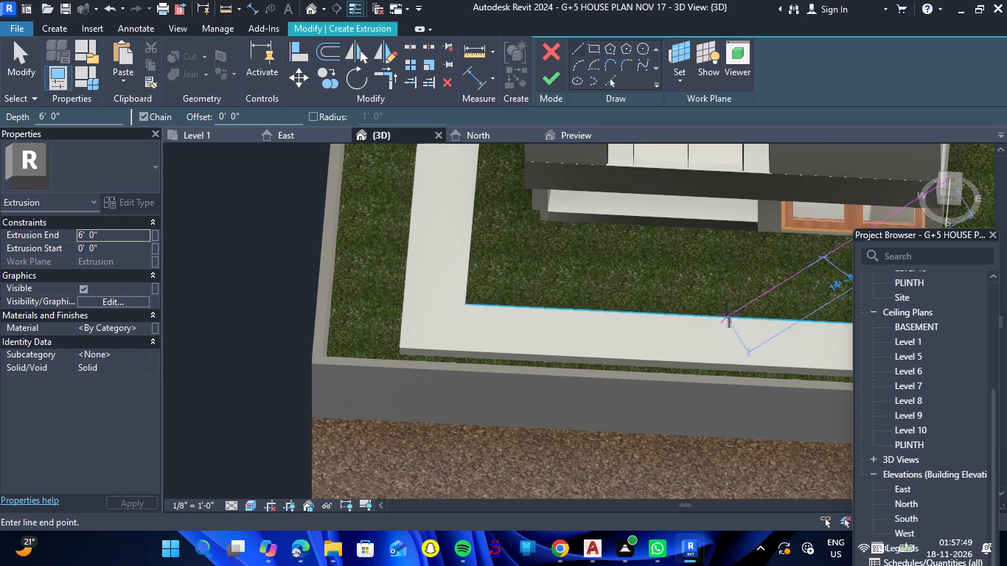
{"action": "key", "text": "Escape"}
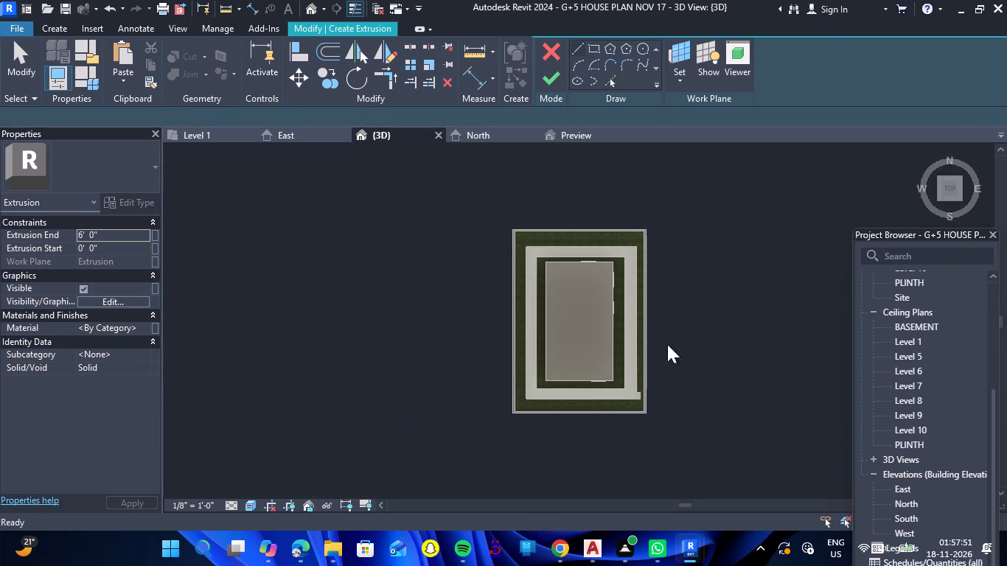
{"action": "scroll", "coordinate": [562, 397], "scroll_direction": "up", "scroll_amount": 14}
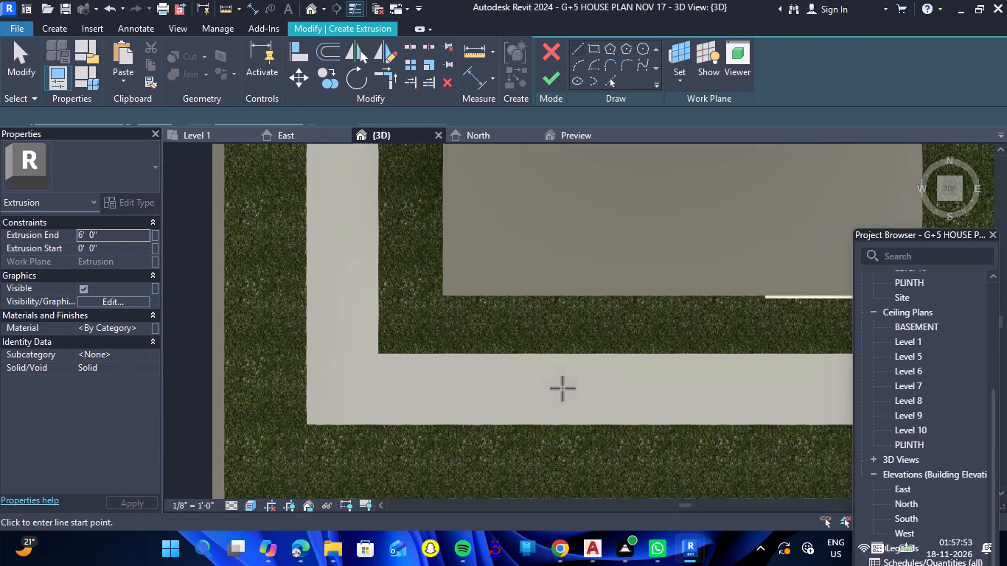
{"action": "scroll", "coordinate": [521, 353], "scroll_direction": "up", "scroll_amount": 4}
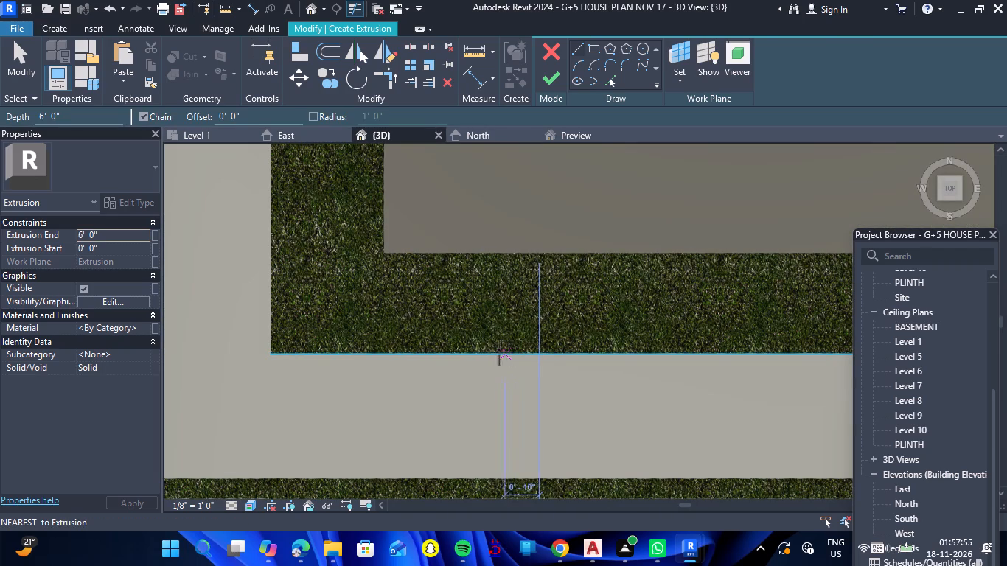
{"action": "left_click", "coordinate": [467, 354]}
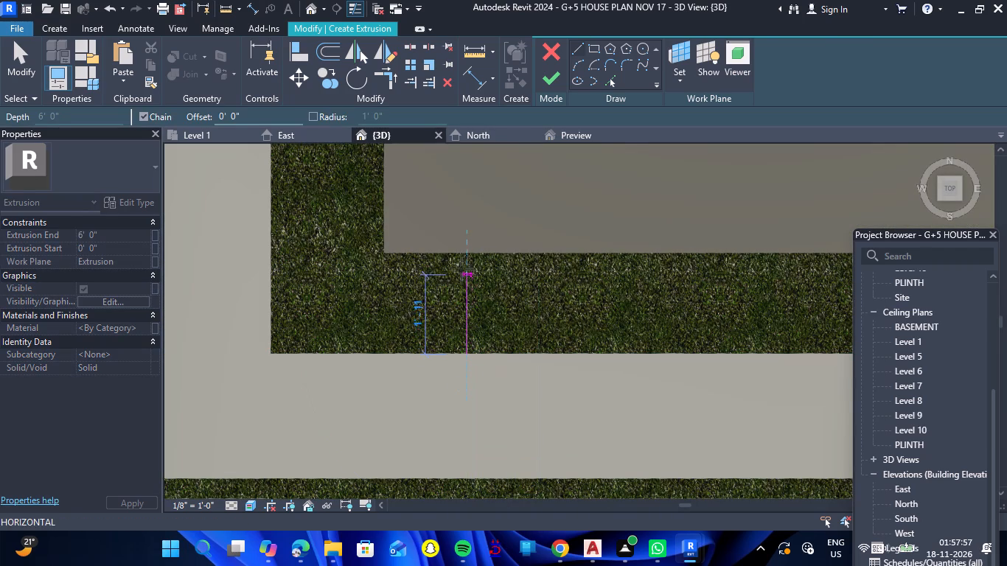
{"action": "left_click", "coordinate": [467, 254]}
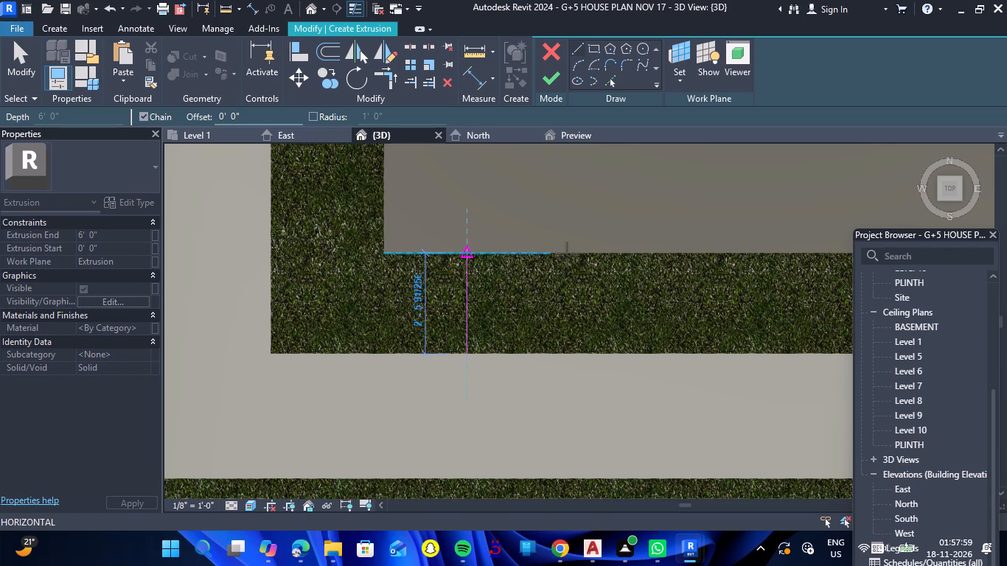
{"action": "left_click", "coordinate": [680, 251]}
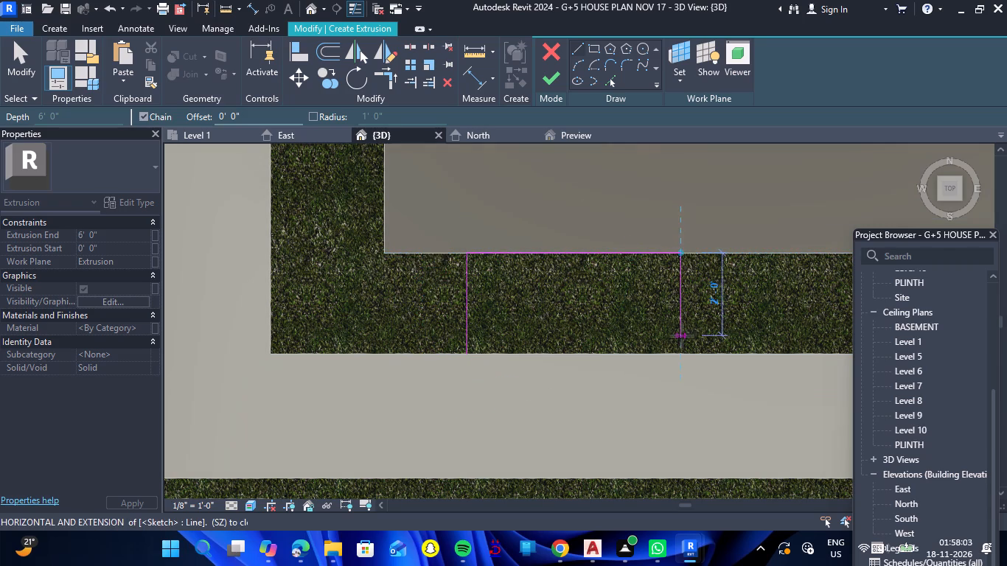
{"action": "left_click", "coordinate": [683, 354]}
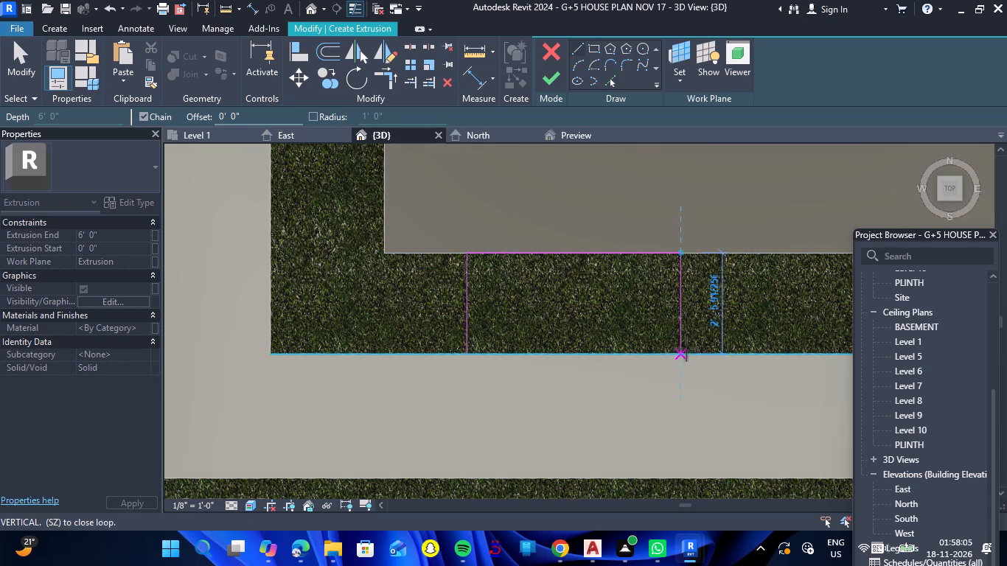
{"action": "key", "text": "Escape"}
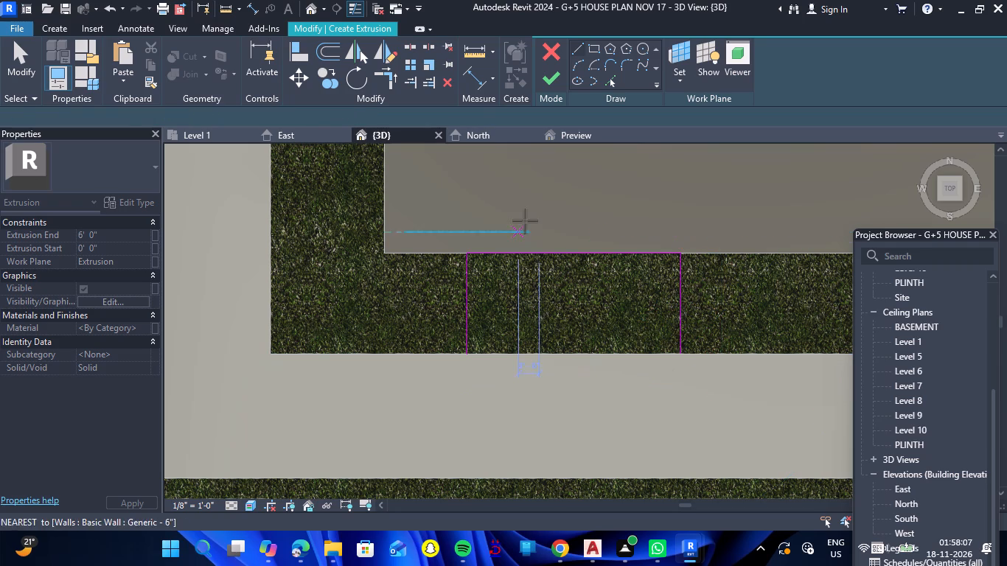
Set the new extrusion's Extrusion End to 6" and try to finish the sketch.
{"action": "left_click", "coordinate": [120, 240]}
{"action": "key", "text": "6"}
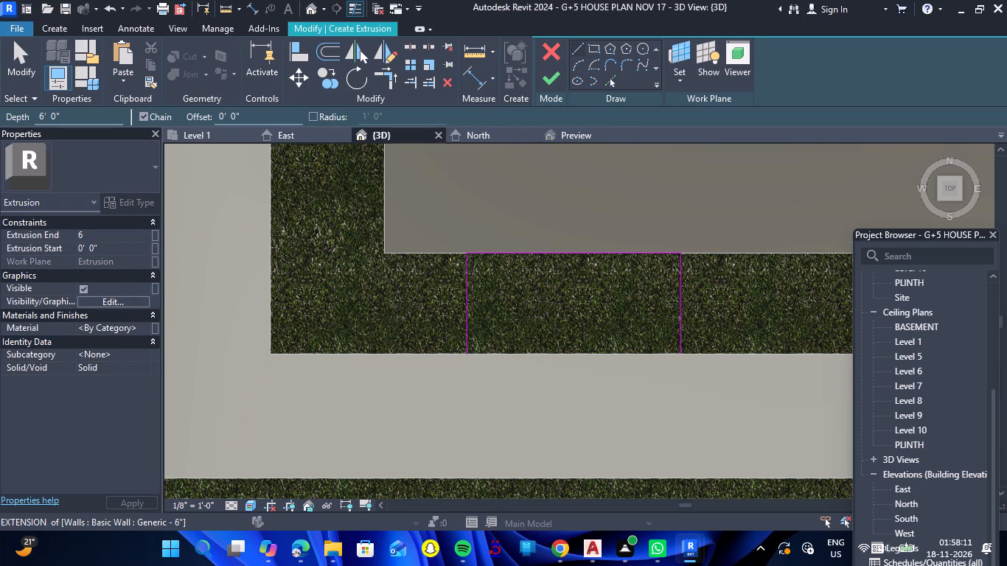
{"action": "key", "text": "shift+quotedbl"}
{"action": "key", "text": "Return"}
{"action": "left_click", "coordinate": [552, 82]}
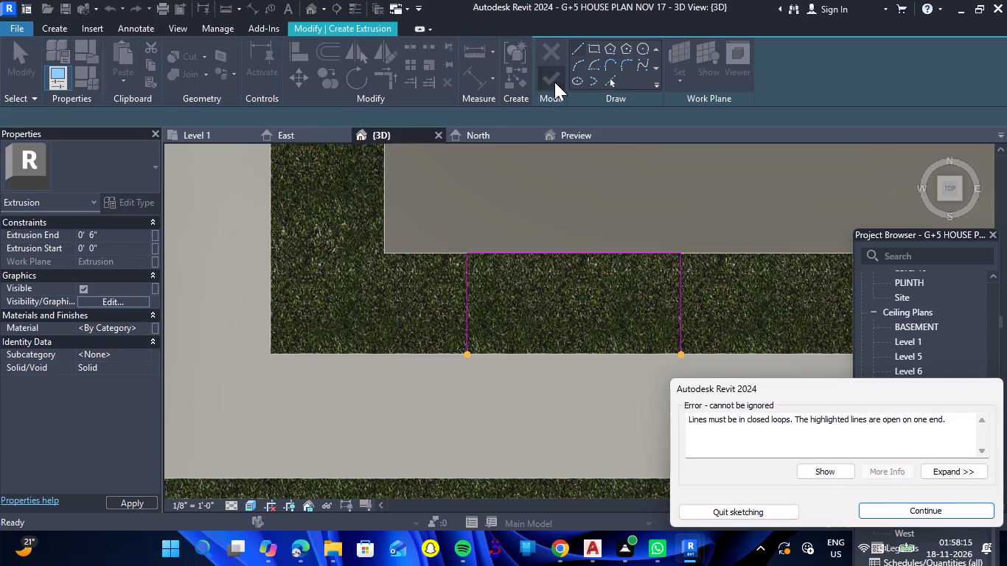
{"action": "left_click", "coordinate": [877, 506]}
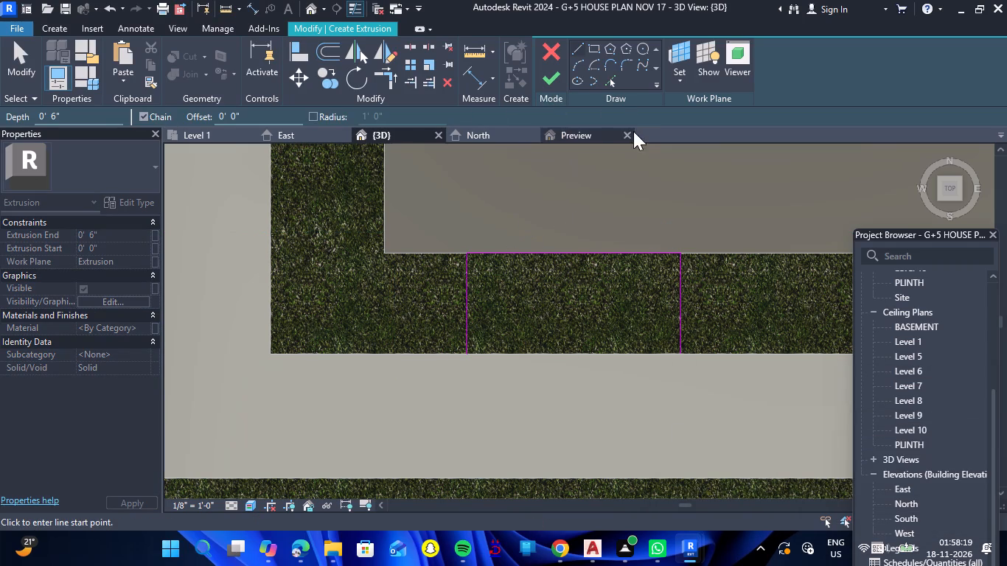
Close the rectangle's open side with a line along the road's inner edge and finish the extrusion sketch.
{"action": "left_click", "coordinate": [613, 80]}
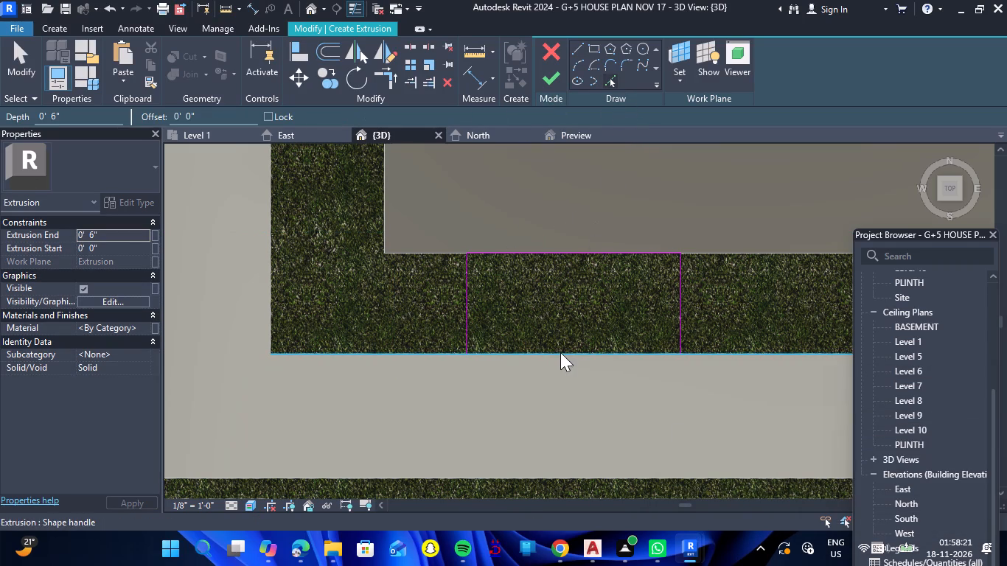
{"action": "left_click", "coordinate": [577, 55]}
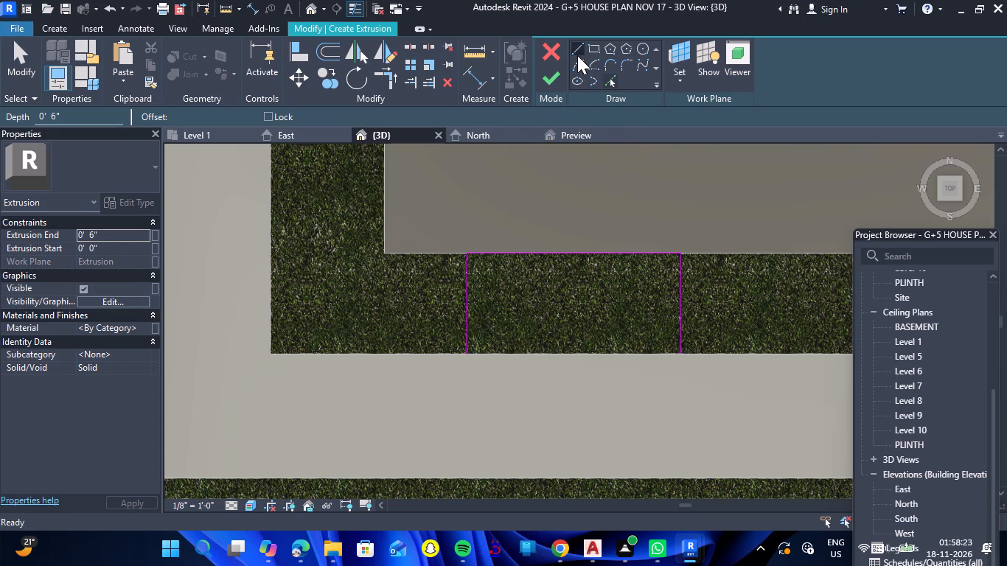
{"action": "left_click", "coordinate": [469, 352]}
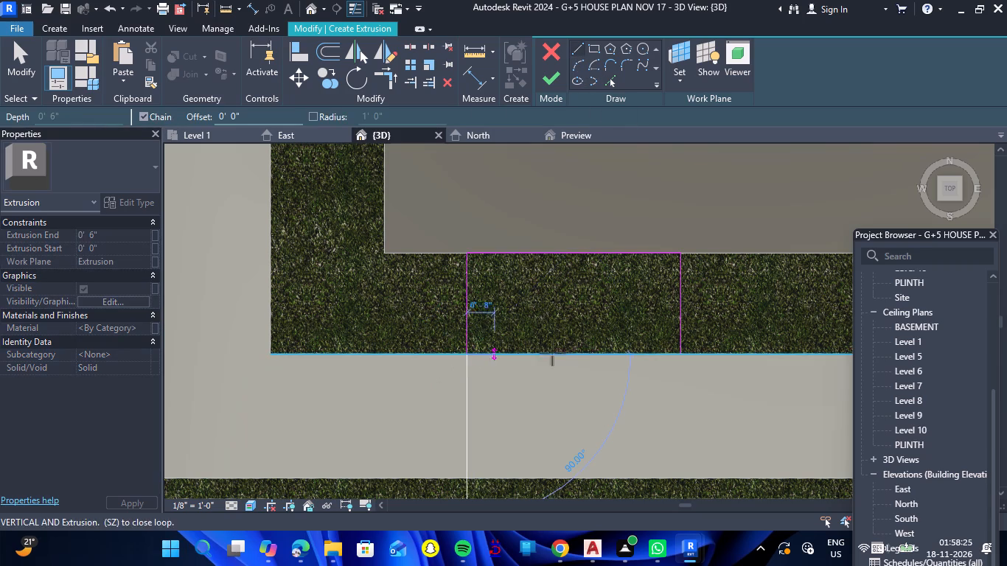
{"action": "left_click", "coordinate": [680, 350]}
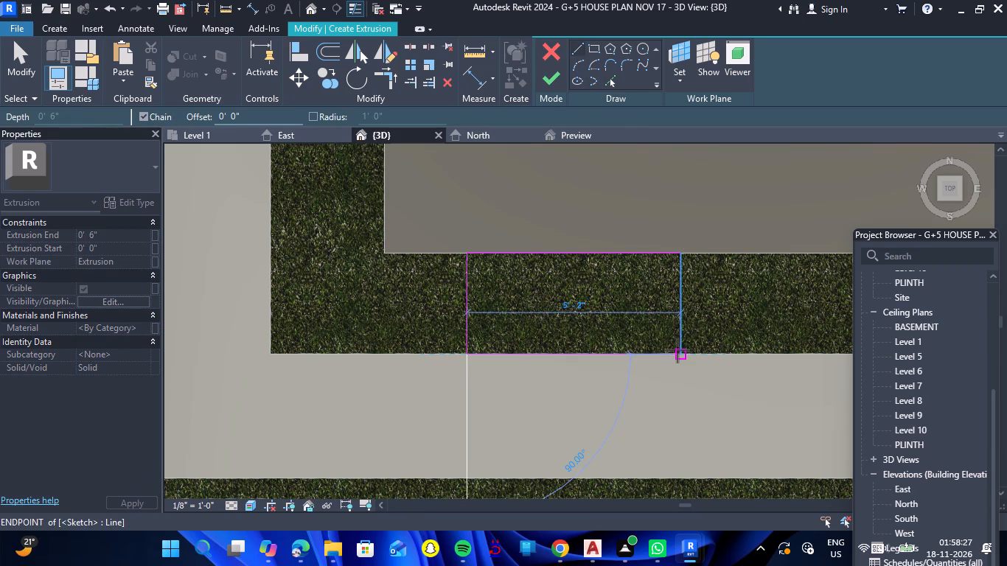
{"action": "key", "text": "Escape"}
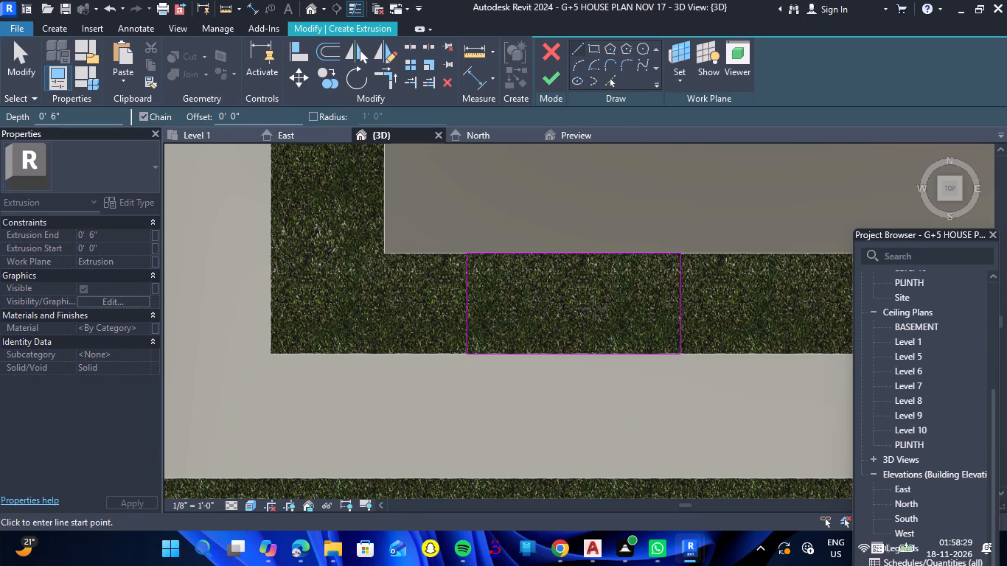
{"action": "key", "text": "Escape"}
{"action": "left_click", "coordinate": [546, 82]}
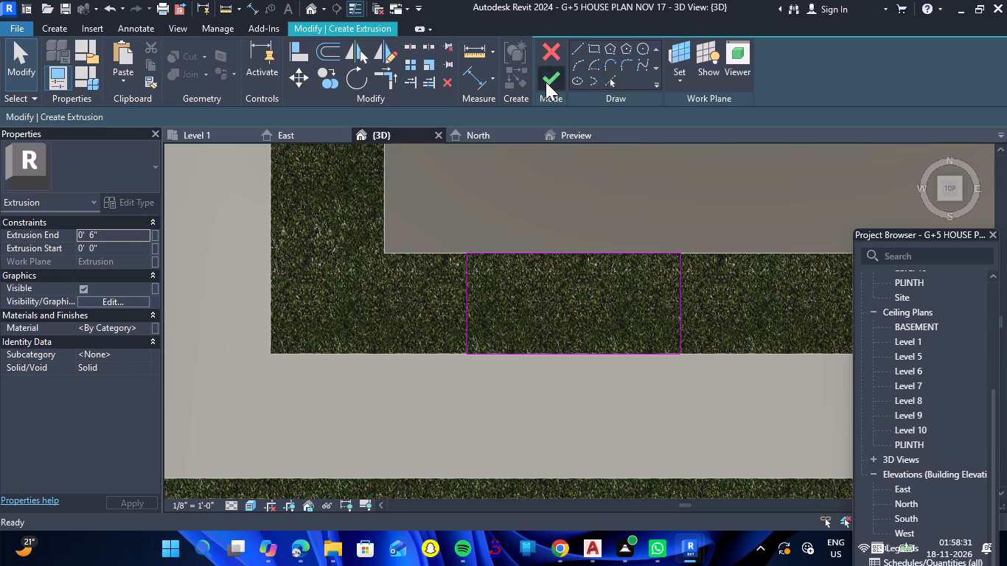
Shift the new connecting slab slightly toward the house, leaving a side offset of about 1'-7 1/2".
{"action": "scroll", "coordinate": [481, 282], "scroll_direction": "down", "scroll_amount": 6}
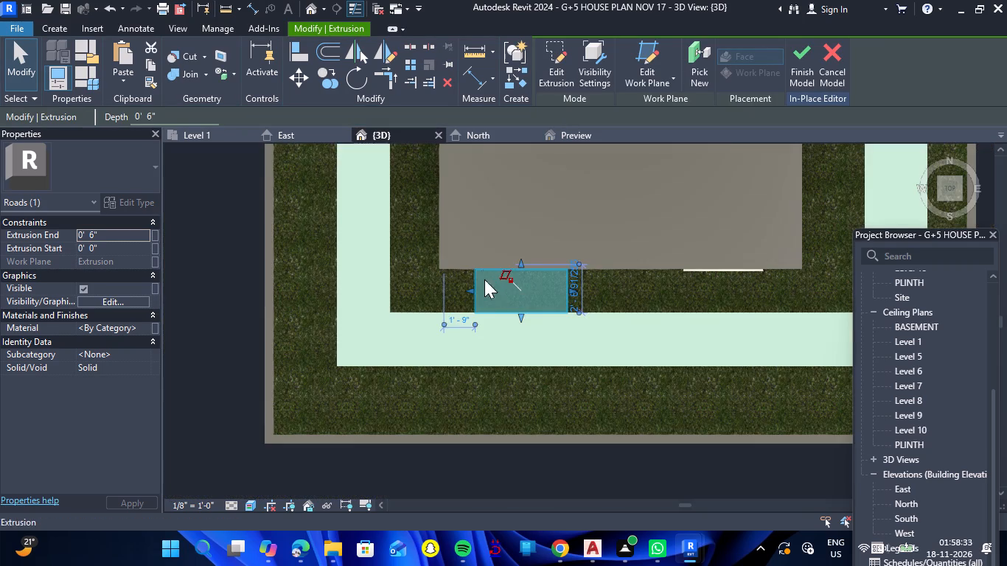
{"action": "scroll", "coordinate": [507, 376], "scroll_direction": "down", "scroll_amount": 6}
{"action": "left_click_drag", "start_coordinate": [501, 455], "coordinate": [503, 428], "text": "shift"}
{"action": "right_click_drag", "start_coordinate": [501, 455], "coordinate": [503, 428], "text": "shift"}
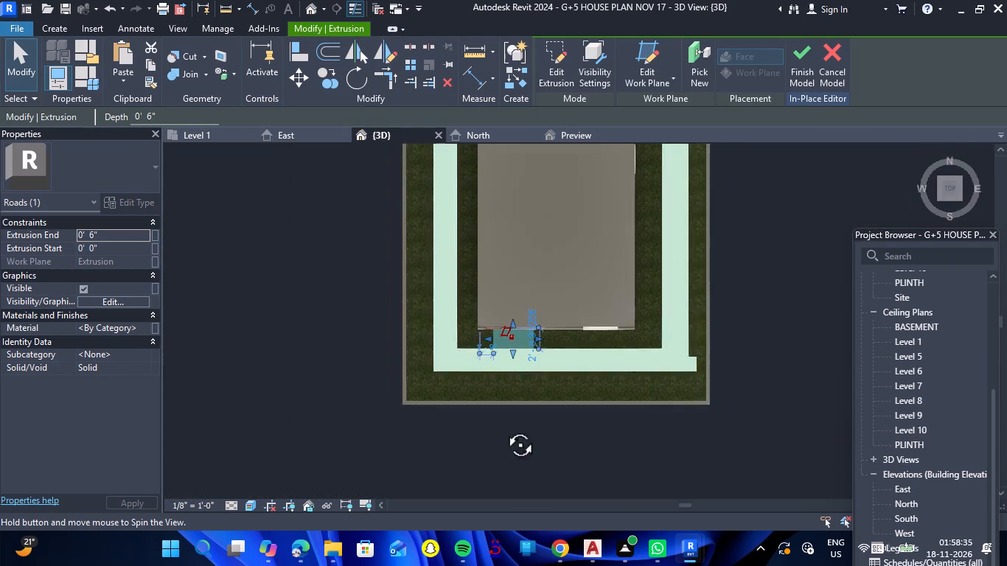
{"action": "left_click_drag", "start_coordinate": [503, 428], "coordinate": [521, 233], "text": "shift"}
{"action": "right_click_drag", "start_coordinate": [503, 428], "coordinate": [521, 233], "text": "shift"}
{"action": "scroll", "coordinate": [528, 320], "scroll_direction": "up", "scroll_amount": 7}
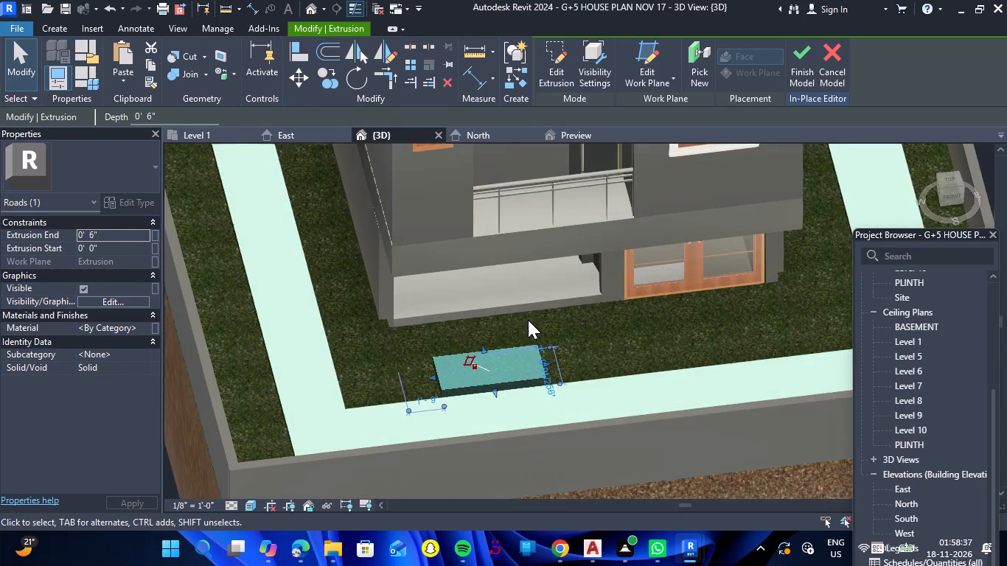
{"action": "scroll", "coordinate": [526, 338], "scroll_direction": "up", "scroll_amount": 6}
{"action": "scroll", "coordinate": [523, 344], "scroll_direction": "down", "scroll_amount": 1}
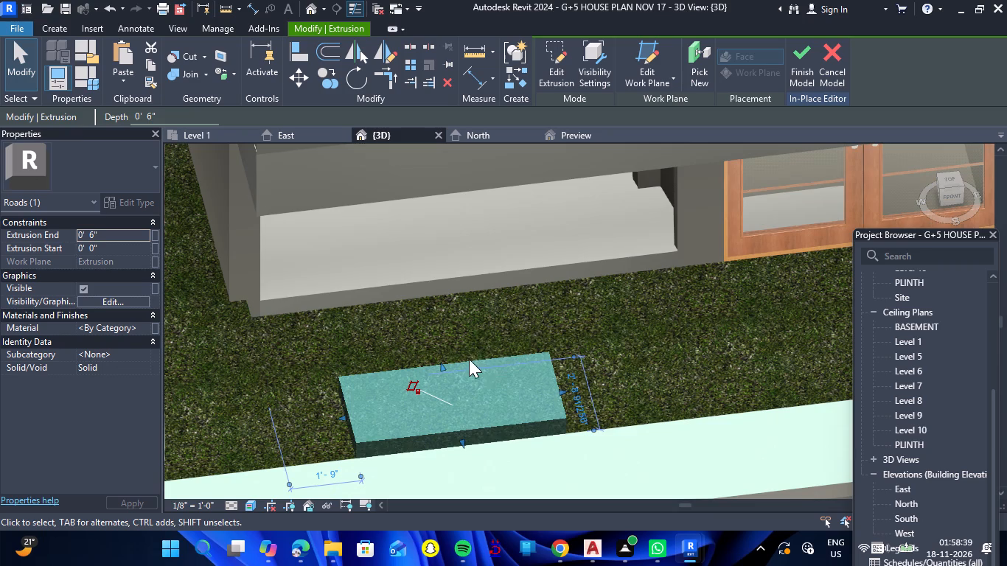
{"action": "left_click_drag", "start_coordinate": [443, 366], "coordinate": [422, 264]}
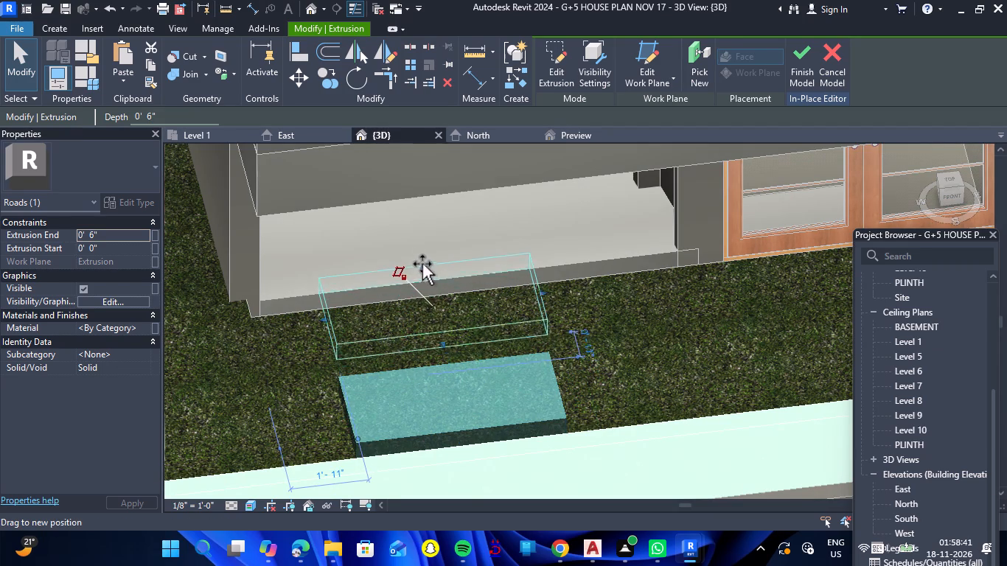
{"action": "left_click_drag", "start_coordinate": [422, 264], "coordinate": [445, 357]}
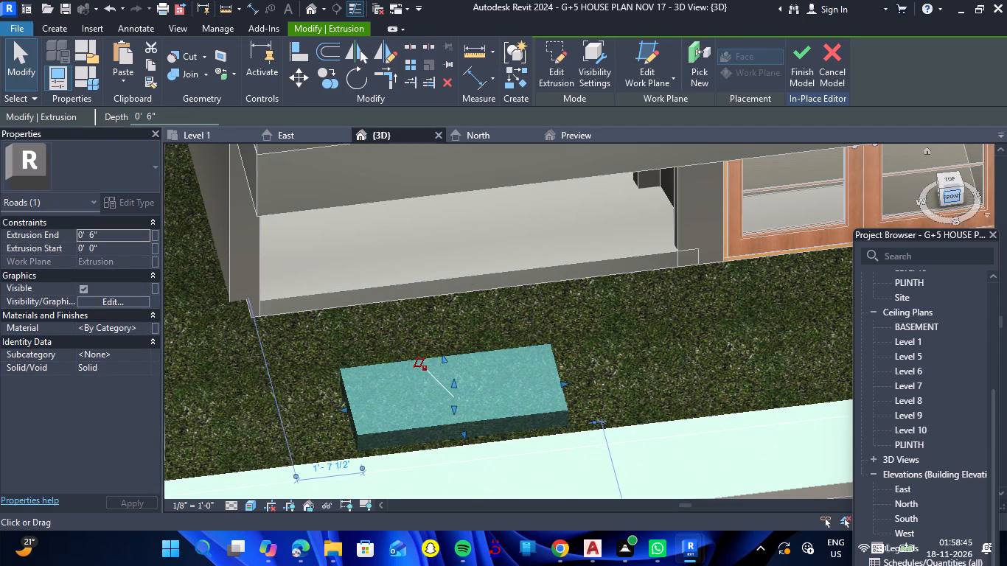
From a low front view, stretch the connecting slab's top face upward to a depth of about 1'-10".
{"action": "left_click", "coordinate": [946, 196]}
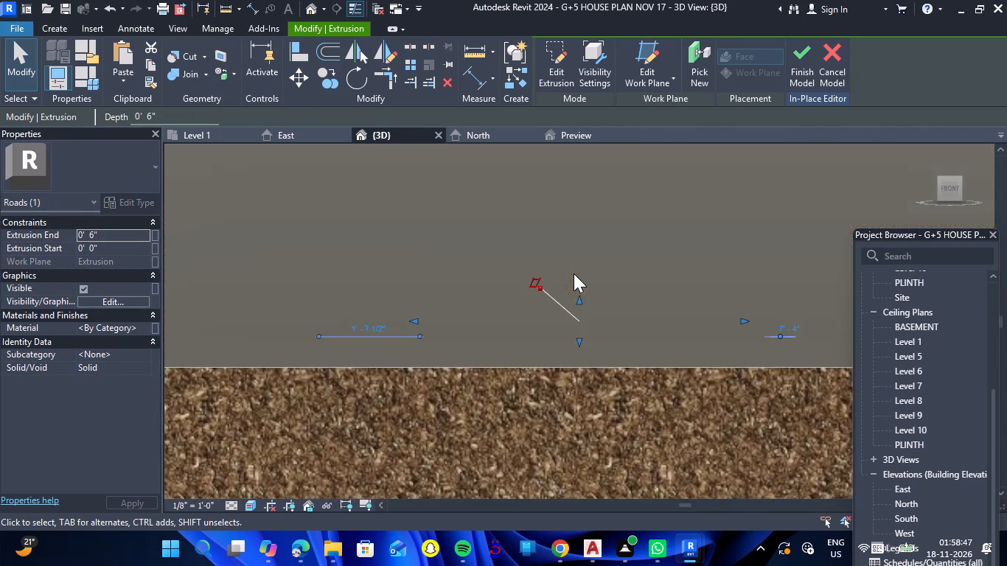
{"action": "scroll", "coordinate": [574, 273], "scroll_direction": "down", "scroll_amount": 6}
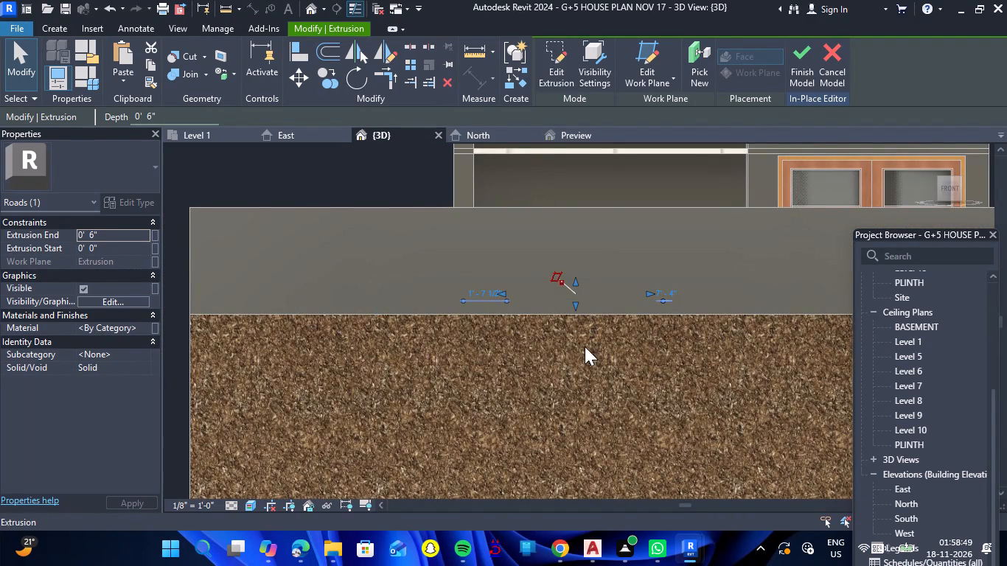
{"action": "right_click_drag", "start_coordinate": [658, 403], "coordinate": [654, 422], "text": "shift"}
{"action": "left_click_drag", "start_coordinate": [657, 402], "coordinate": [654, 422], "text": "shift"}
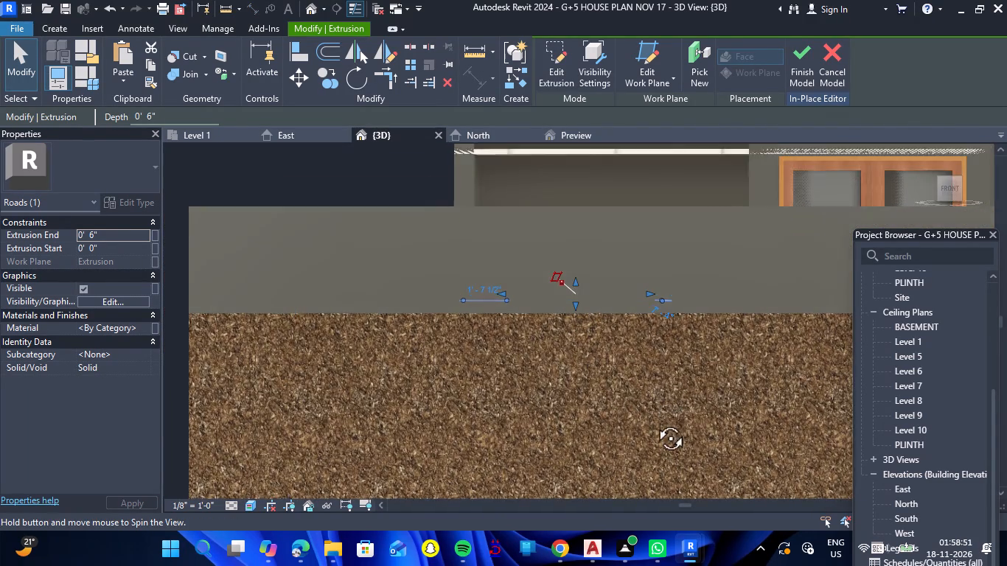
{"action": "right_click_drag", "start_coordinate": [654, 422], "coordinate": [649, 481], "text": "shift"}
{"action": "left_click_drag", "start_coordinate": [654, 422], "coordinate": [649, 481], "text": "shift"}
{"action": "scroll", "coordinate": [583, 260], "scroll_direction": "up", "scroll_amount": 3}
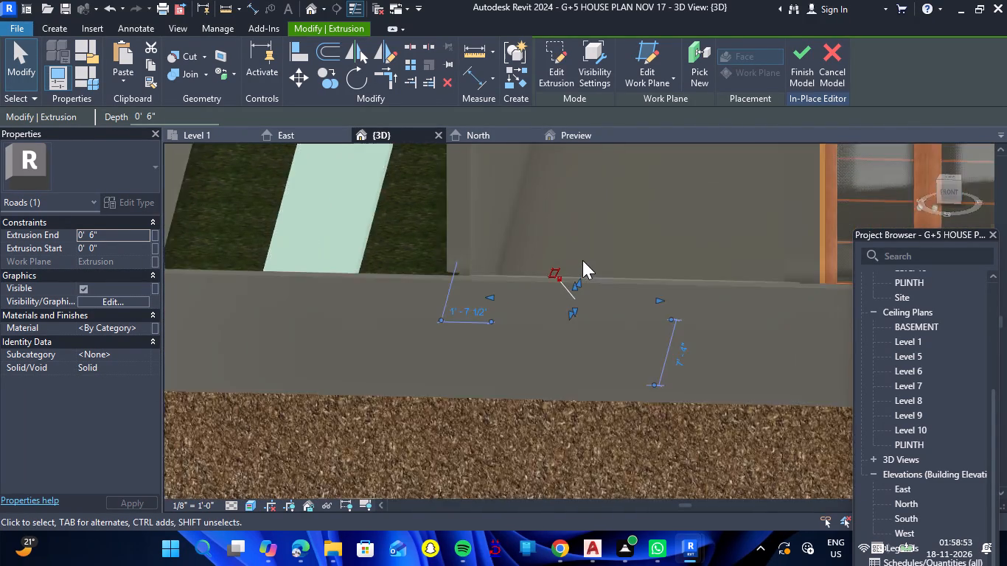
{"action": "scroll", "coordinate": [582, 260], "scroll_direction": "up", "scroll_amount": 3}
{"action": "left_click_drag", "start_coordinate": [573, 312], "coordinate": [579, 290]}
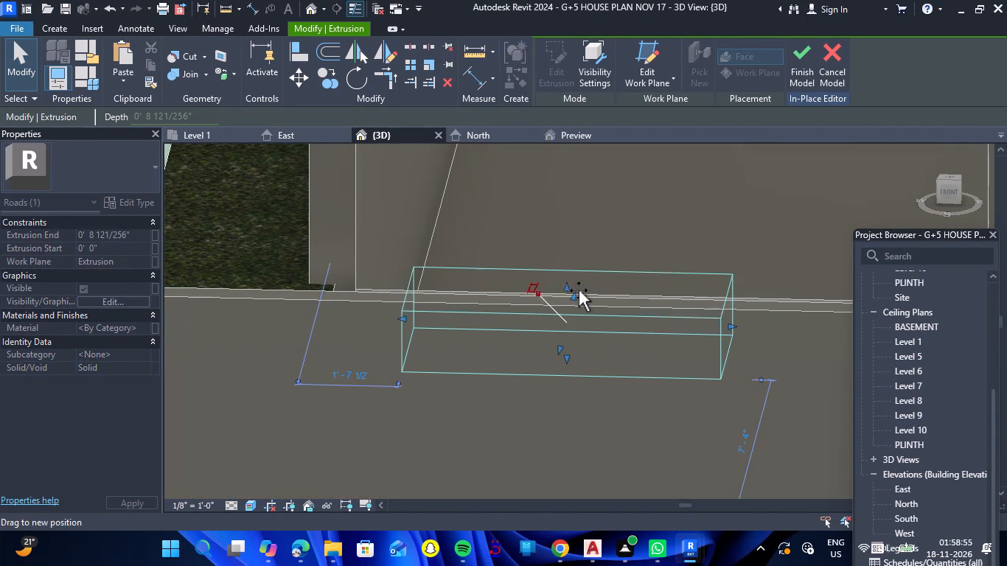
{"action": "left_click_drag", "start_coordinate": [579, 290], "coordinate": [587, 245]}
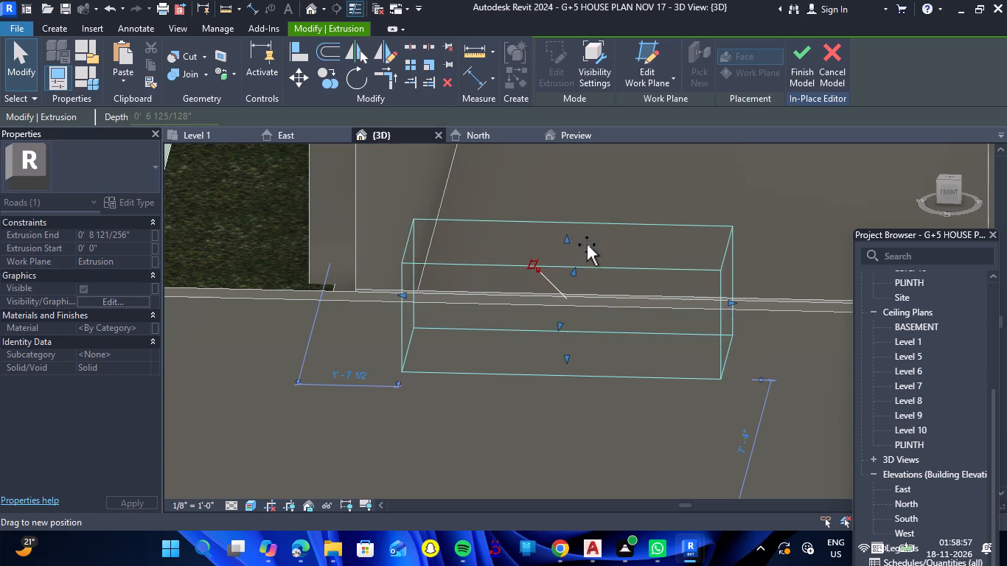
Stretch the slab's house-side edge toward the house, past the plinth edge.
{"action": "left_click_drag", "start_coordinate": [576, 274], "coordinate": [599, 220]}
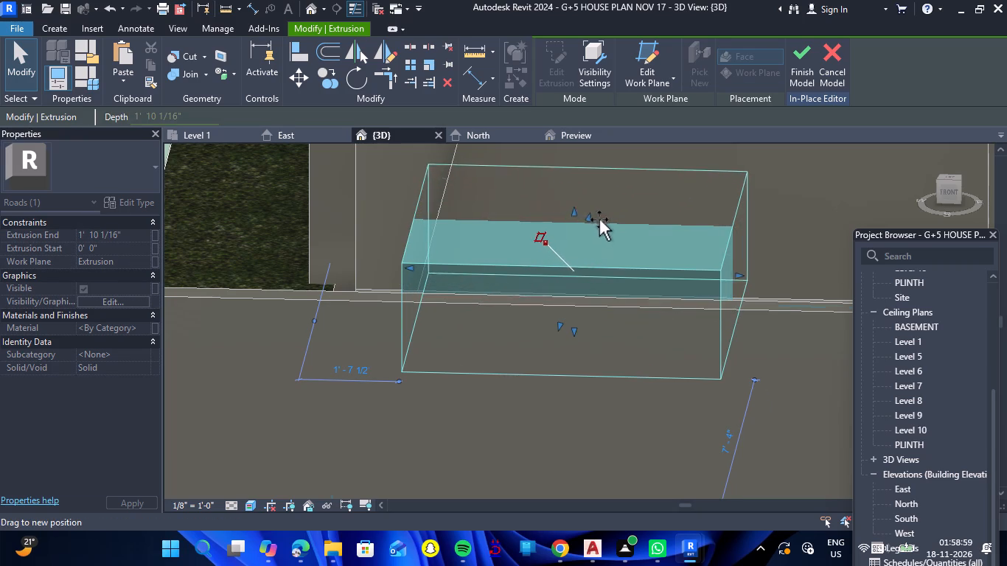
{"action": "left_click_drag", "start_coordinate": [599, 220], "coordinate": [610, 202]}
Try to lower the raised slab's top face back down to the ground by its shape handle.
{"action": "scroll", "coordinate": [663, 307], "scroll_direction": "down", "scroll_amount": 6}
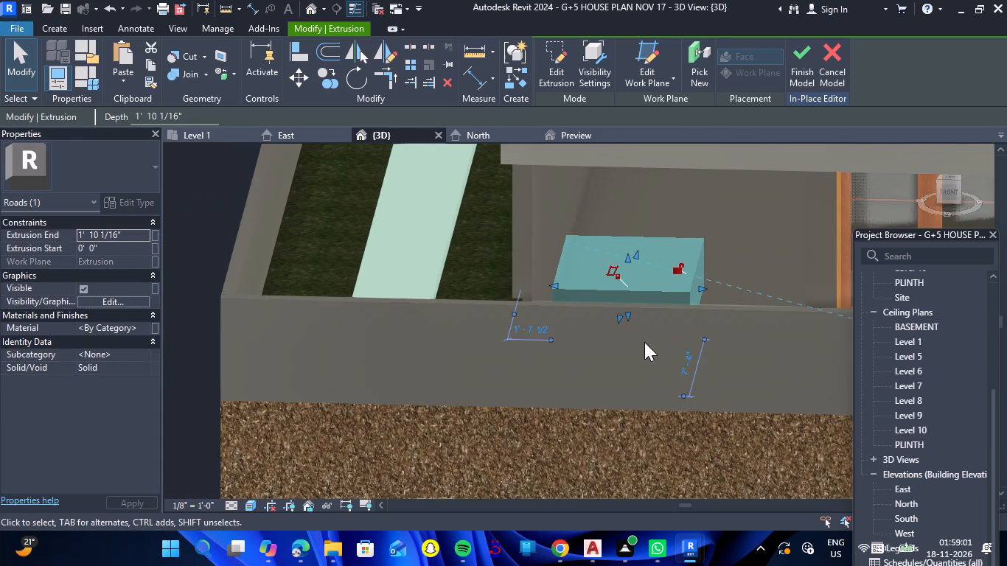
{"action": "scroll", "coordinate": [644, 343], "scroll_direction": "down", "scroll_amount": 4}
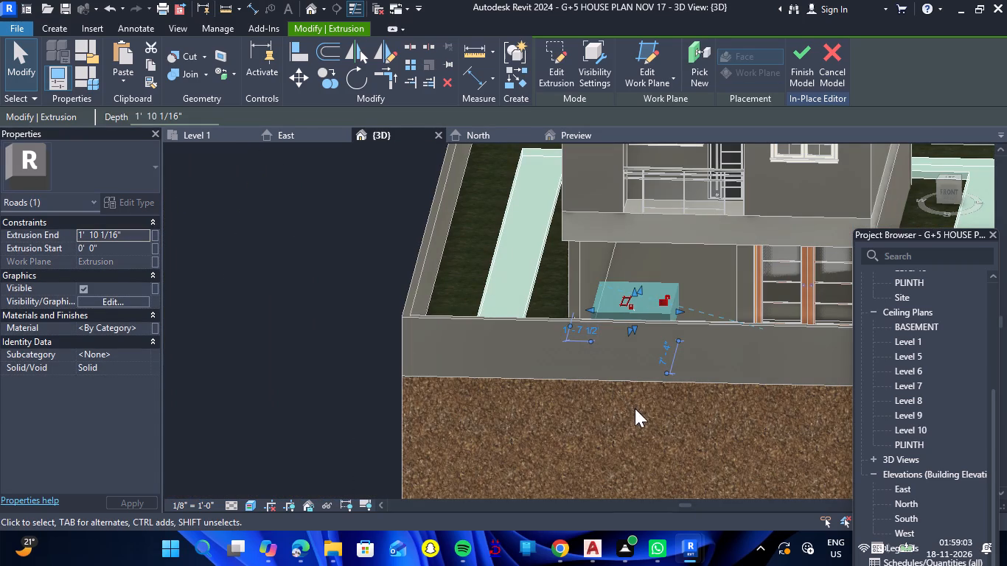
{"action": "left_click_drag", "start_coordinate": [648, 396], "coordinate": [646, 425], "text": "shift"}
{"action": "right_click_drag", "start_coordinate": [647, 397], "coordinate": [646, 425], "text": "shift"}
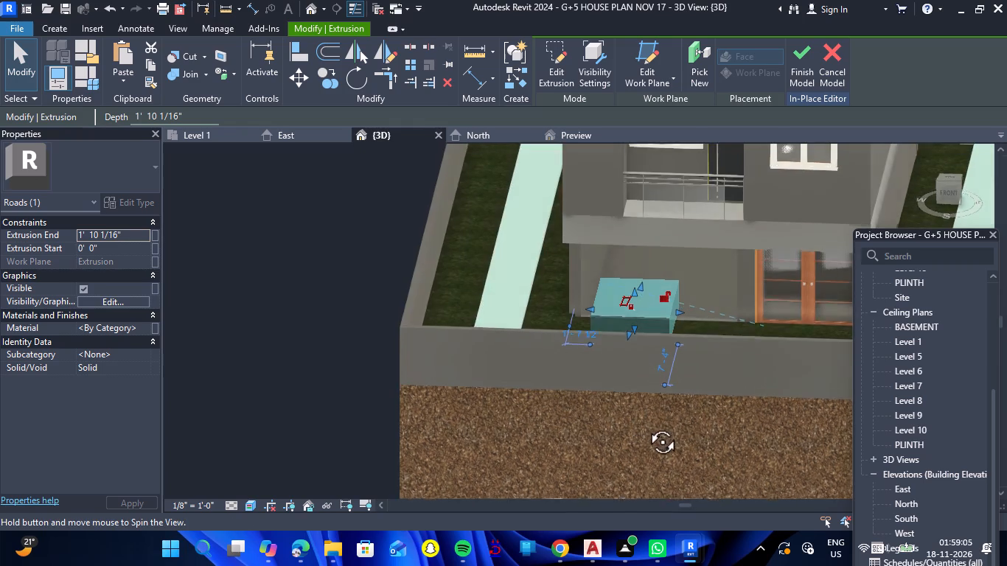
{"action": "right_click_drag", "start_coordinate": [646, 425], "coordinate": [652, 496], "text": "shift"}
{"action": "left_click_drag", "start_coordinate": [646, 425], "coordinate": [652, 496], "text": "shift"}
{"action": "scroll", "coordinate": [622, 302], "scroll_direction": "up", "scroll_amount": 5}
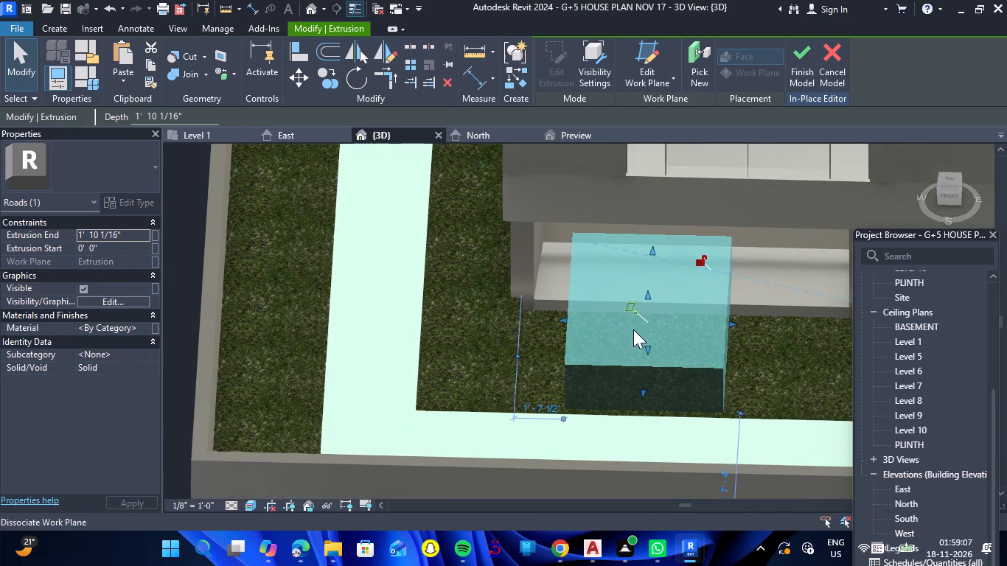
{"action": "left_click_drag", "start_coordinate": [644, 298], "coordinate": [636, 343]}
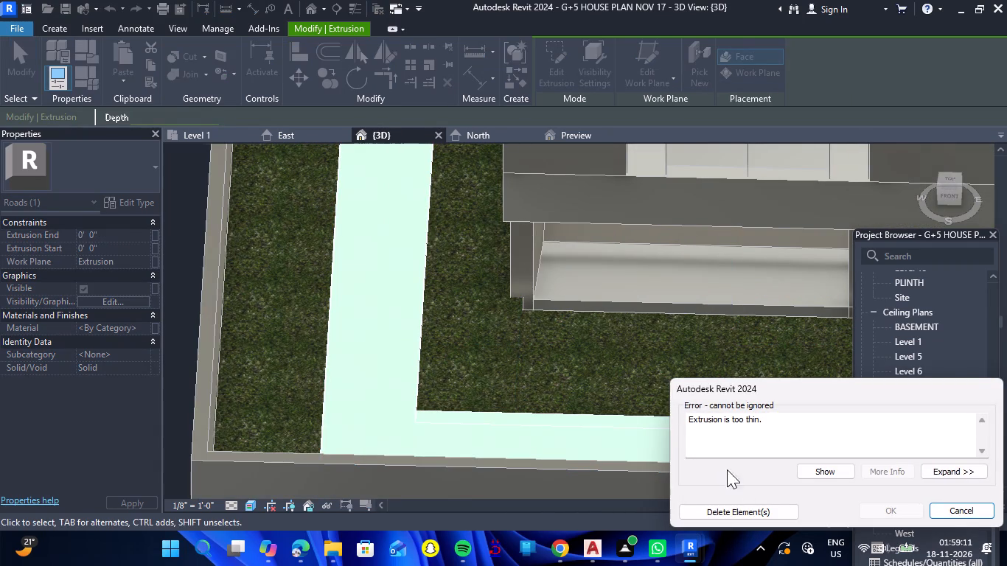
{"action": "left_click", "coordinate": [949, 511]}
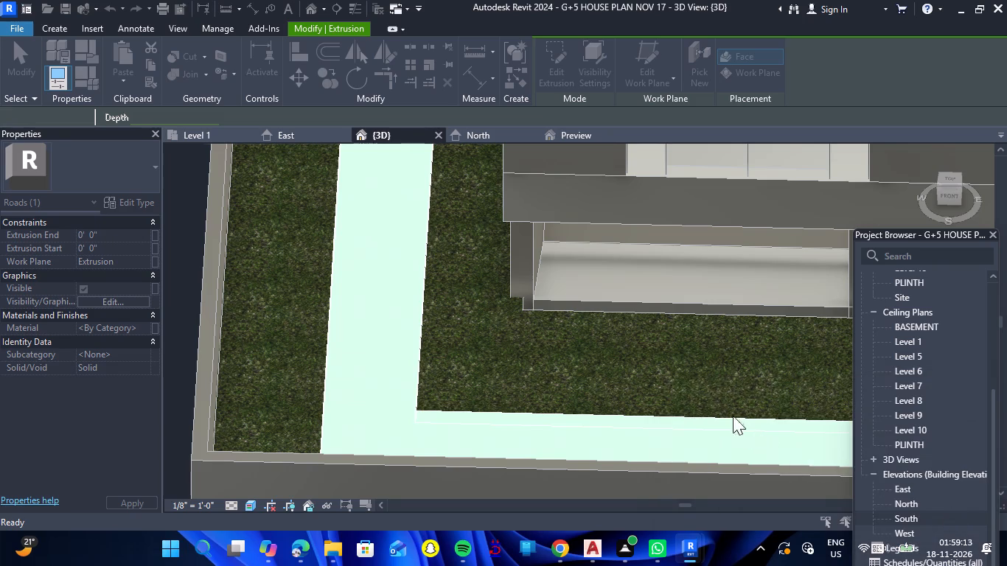
Set the connecting slab's Extrusion End to 6".
{"action": "left_click", "coordinate": [666, 366]}
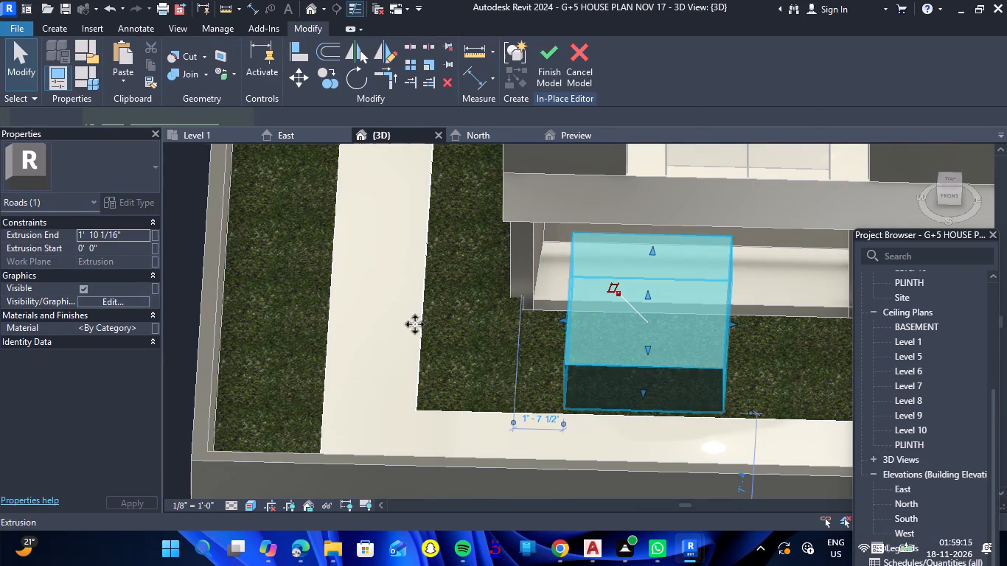
{"action": "left_click", "coordinate": [133, 235]}
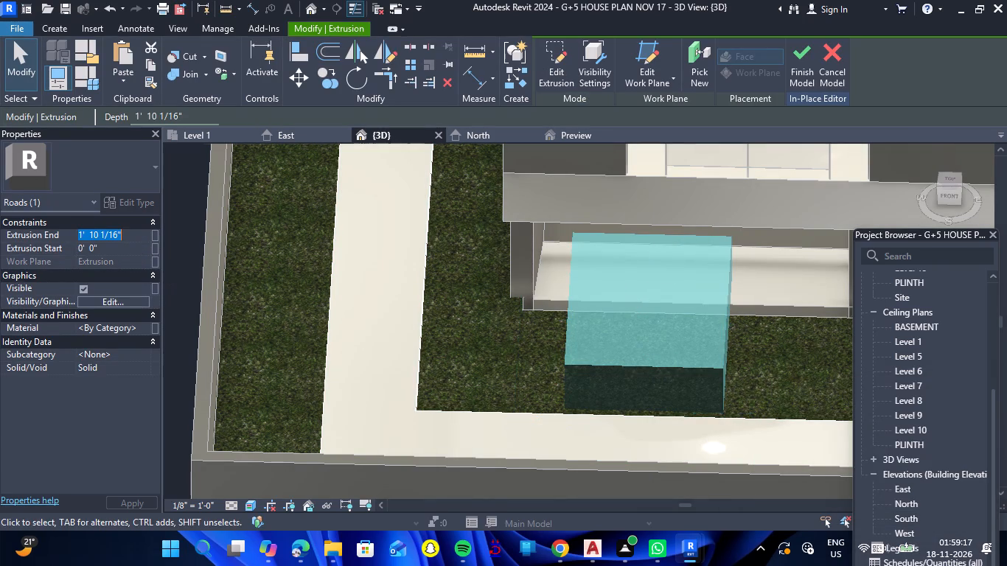
{"action": "key", "text": "6"}
{"action": "key", "text": "shift+quotedbl"}
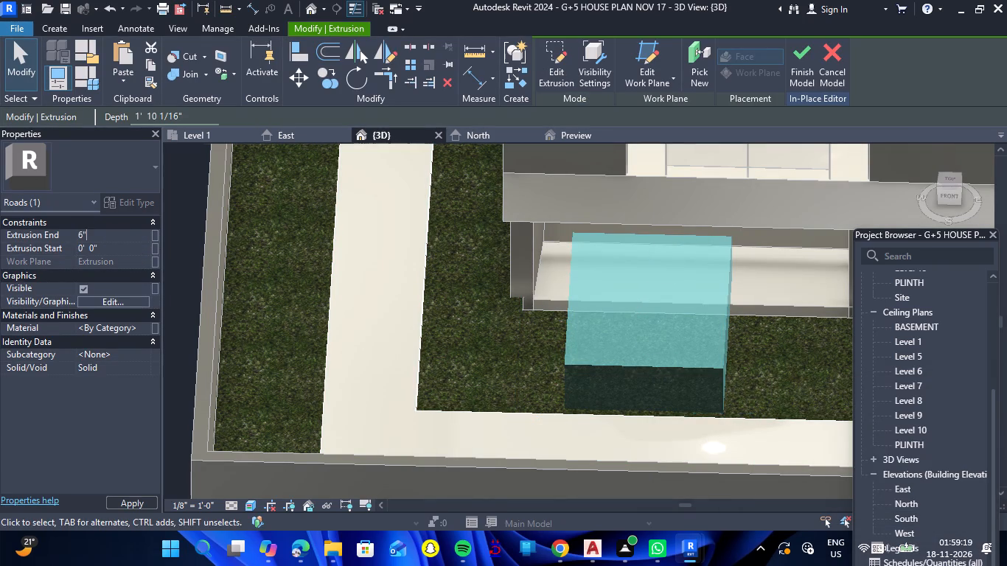
{"action": "key", "text": "Return"}
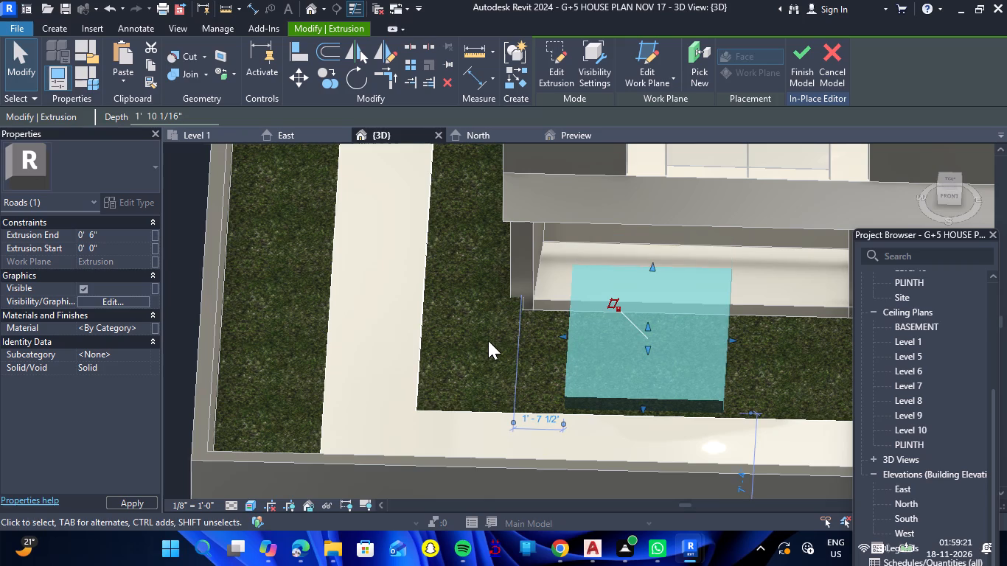
{"action": "left_click", "coordinate": [520, 357]}
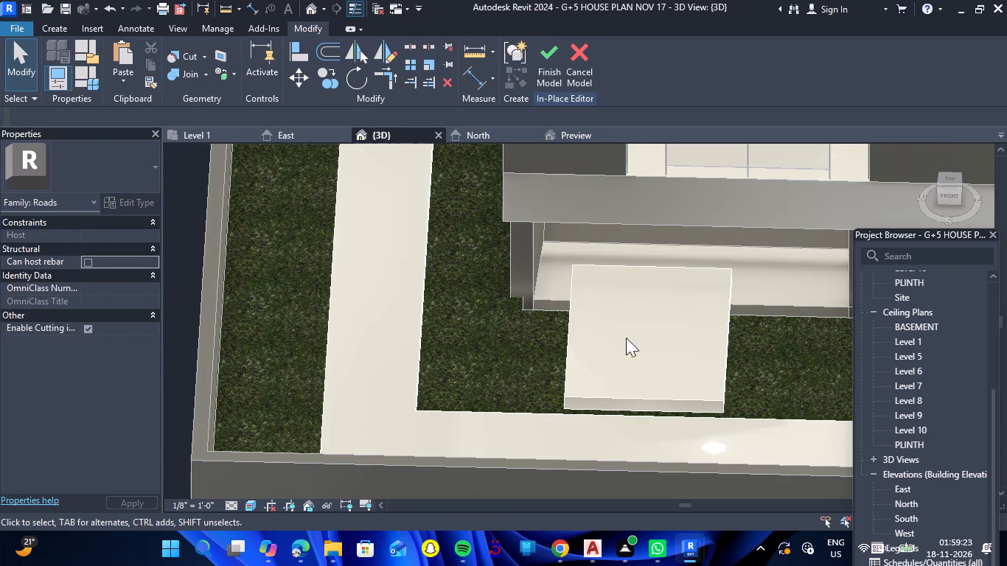
Stretch the slab's road-side edge outward so it meets the inner edge of the front road.
{"action": "left_click_drag", "start_coordinate": [689, 387], "coordinate": [531, 356], "text": "shift"}
{"action": "right_click_drag", "start_coordinate": [689, 387], "coordinate": [531, 356], "text": "shift"}
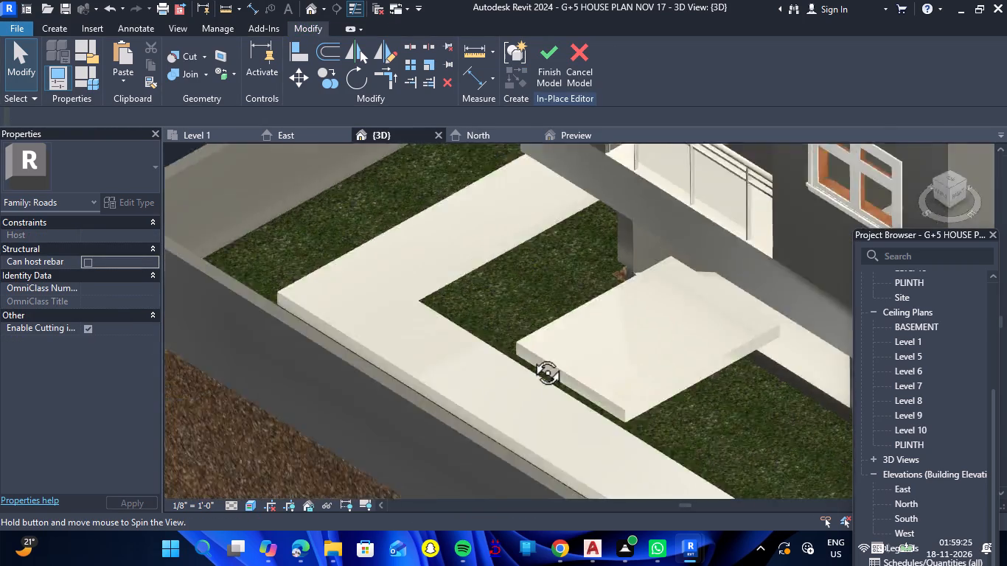
{"action": "left_click_drag", "start_coordinate": [531, 356], "coordinate": [546, 284], "text": "shift"}
{"action": "right_click_drag", "start_coordinate": [531, 356], "coordinate": [546, 284], "text": "shift"}
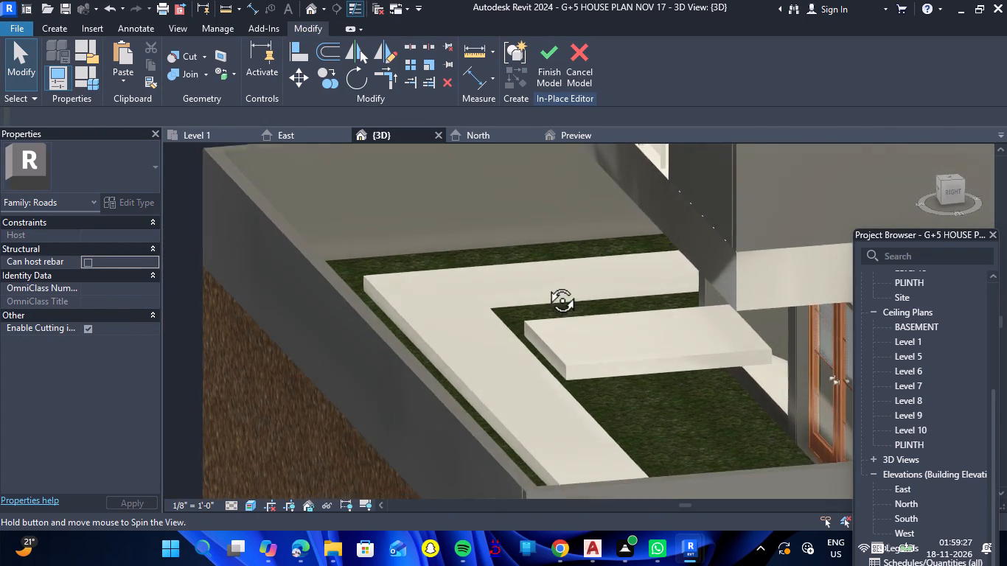
{"action": "left_click_drag", "start_coordinate": [546, 284], "coordinate": [546, 271], "text": "shift"}
{"action": "right_click_drag", "start_coordinate": [546, 284], "coordinate": [546, 271], "text": "shift"}
{"action": "scroll", "coordinate": [632, 360], "scroll_direction": "up", "scroll_amount": 4}
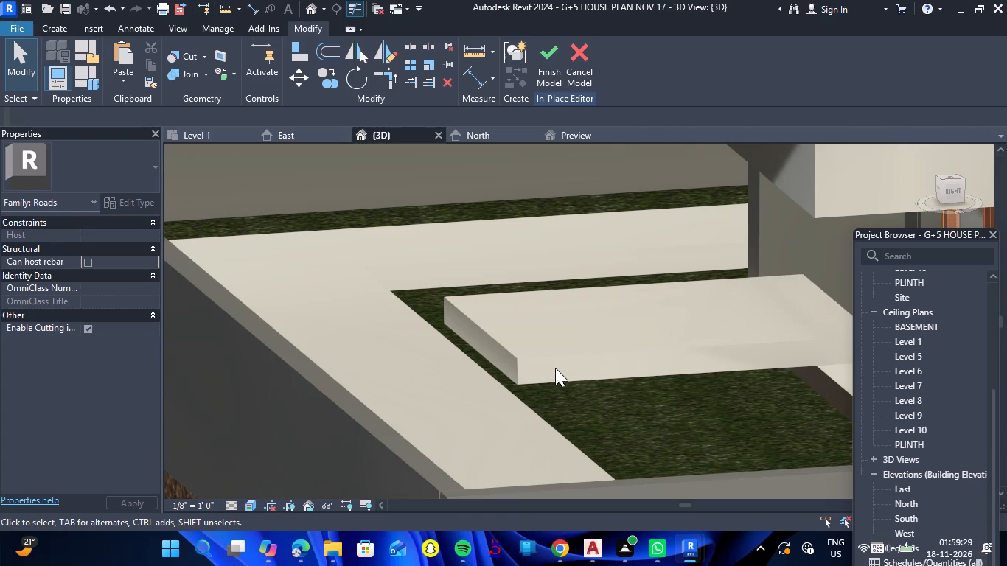
{"action": "left_click", "coordinate": [534, 374]}
{"action": "left_click", "coordinate": [516, 374]}
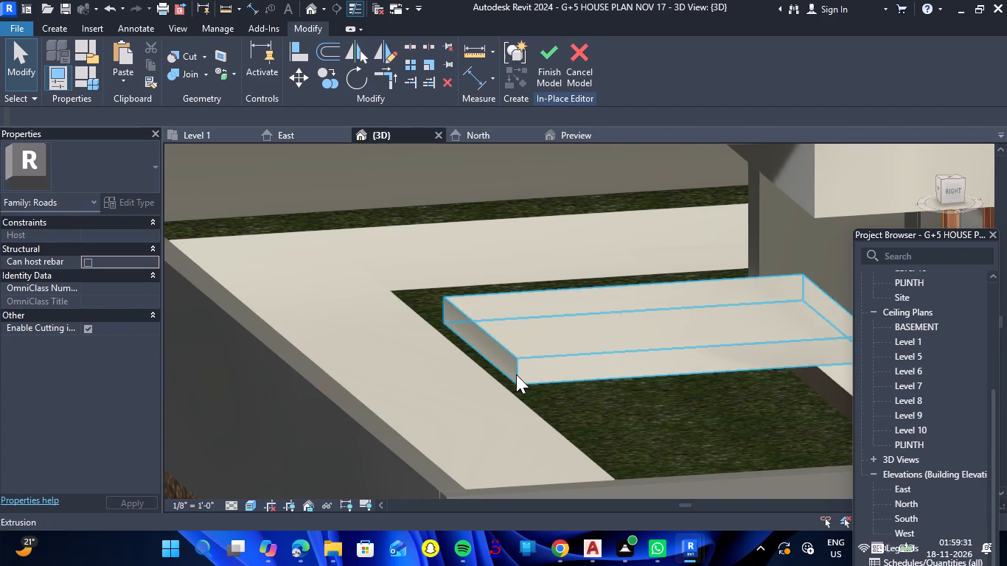
{"action": "left_click_drag", "start_coordinate": [477, 338], "coordinate": [464, 343]}
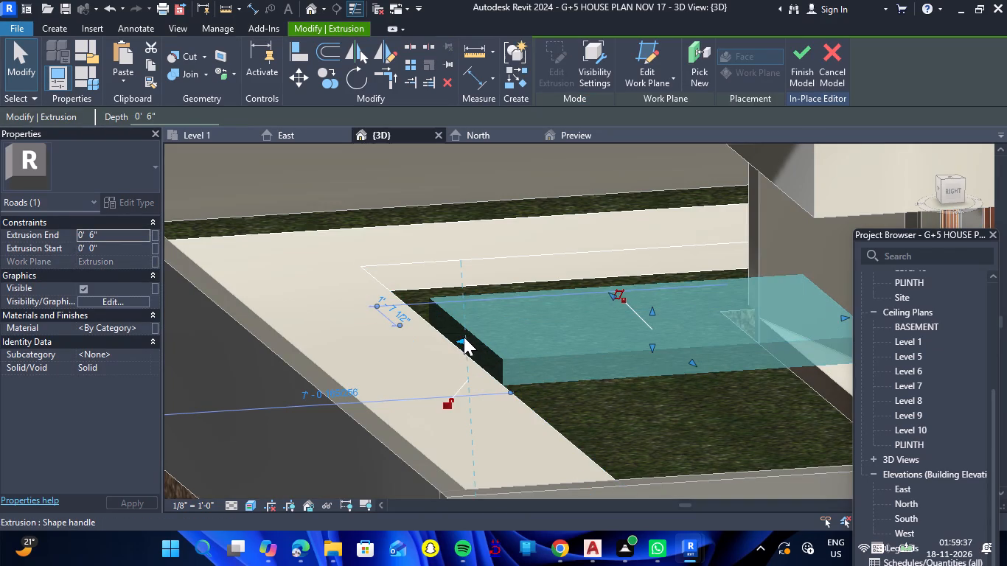
{"action": "key", "text": "Escape"}
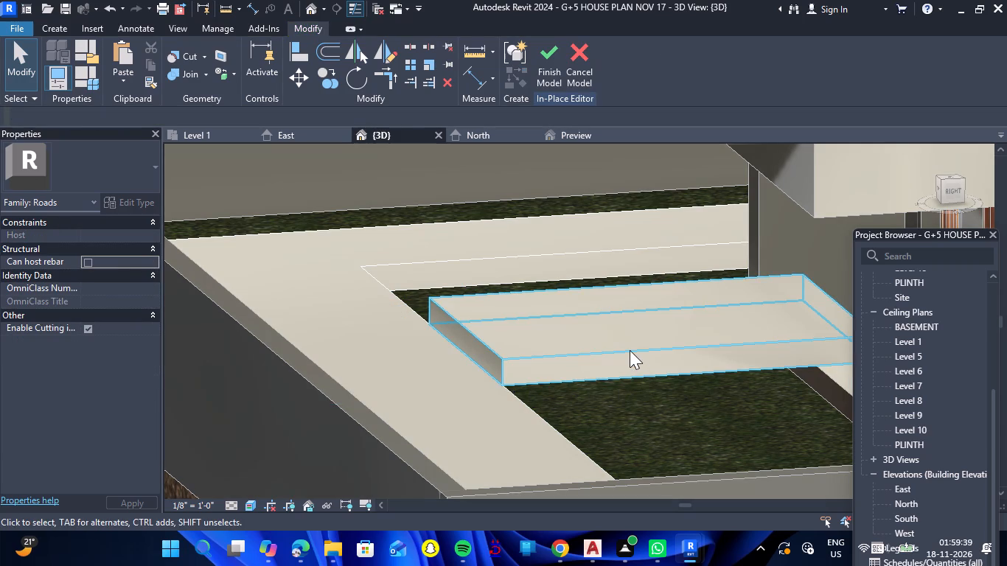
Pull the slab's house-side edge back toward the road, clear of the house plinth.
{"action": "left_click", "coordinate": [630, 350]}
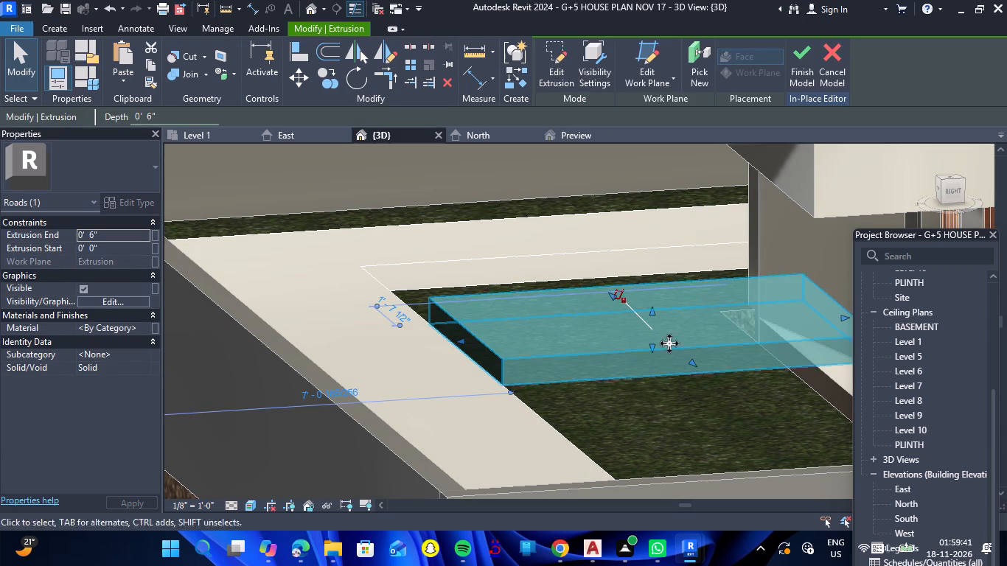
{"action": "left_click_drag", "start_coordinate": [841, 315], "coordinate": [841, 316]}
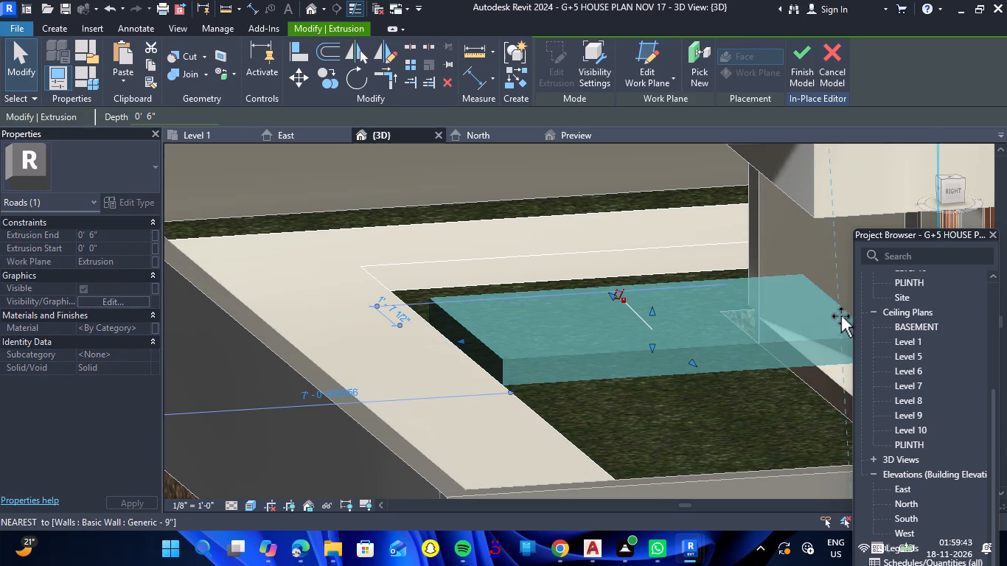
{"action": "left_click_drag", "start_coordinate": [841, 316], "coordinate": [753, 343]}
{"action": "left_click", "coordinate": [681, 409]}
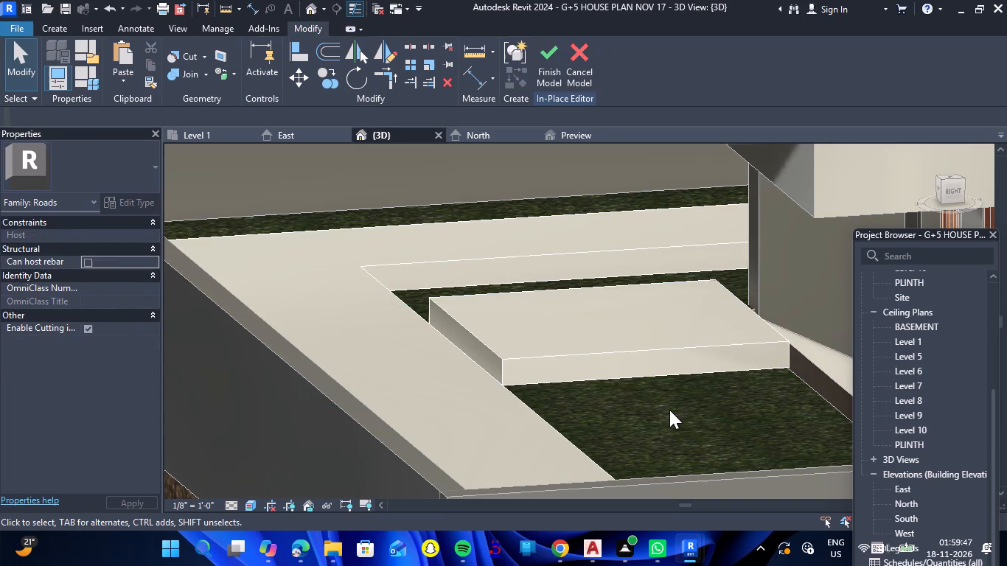
Stretch the slab's house-side edge toward the house until it overlaps the plinth edge.
{"action": "right_click_drag", "start_coordinate": [672, 418], "coordinate": [613, 401]}
{"action": "left_click_drag", "start_coordinate": [672, 418], "coordinate": [613, 401], "text": "shift"}
{"action": "left_click_drag", "start_coordinate": [657, 418], "coordinate": [625, 399], "text": "shift"}
{"action": "right_click_drag", "start_coordinate": [657, 419], "coordinate": [625, 399], "text": "shift"}
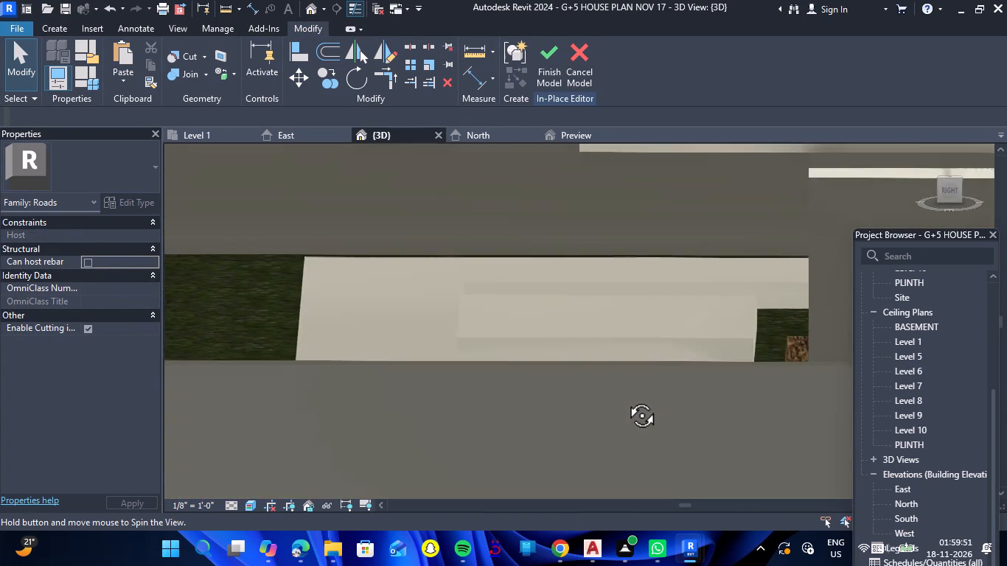
{"action": "left_click_drag", "start_coordinate": [625, 399], "coordinate": [628, 414], "text": "shift"}
{"action": "right_click_drag", "start_coordinate": [625, 399], "coordinate": [628, 414], "text": "shift"}
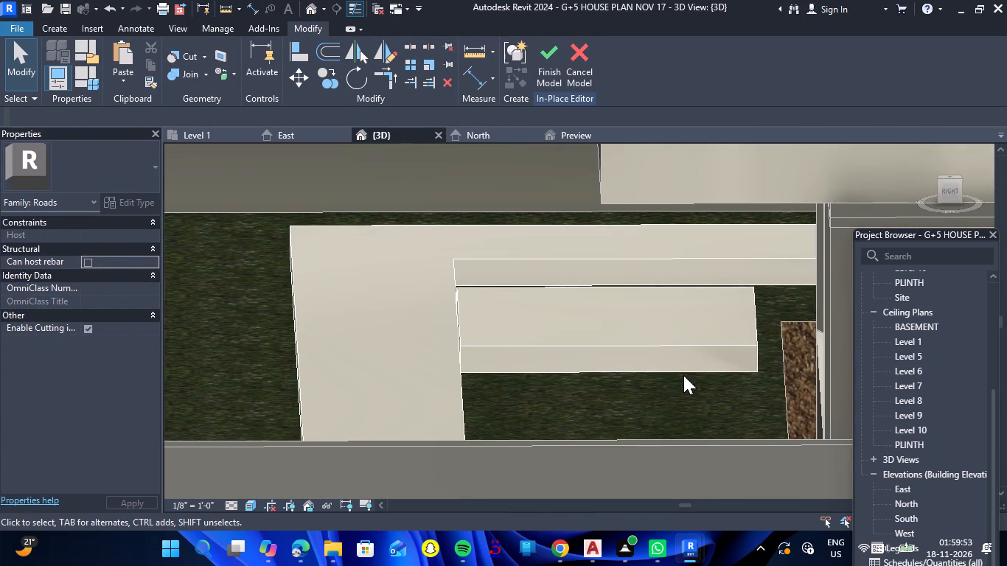
{"action": "left_click", "coordinate": [714, 351]}
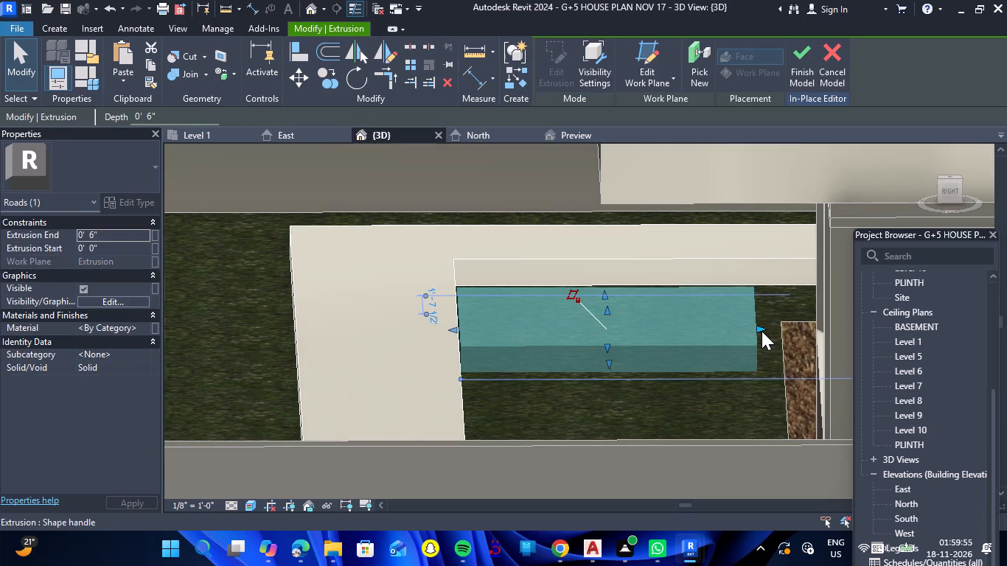
{"action": "left_click_drag", "start_coordinate": [762, 331], "coordinate": [814, 346]}
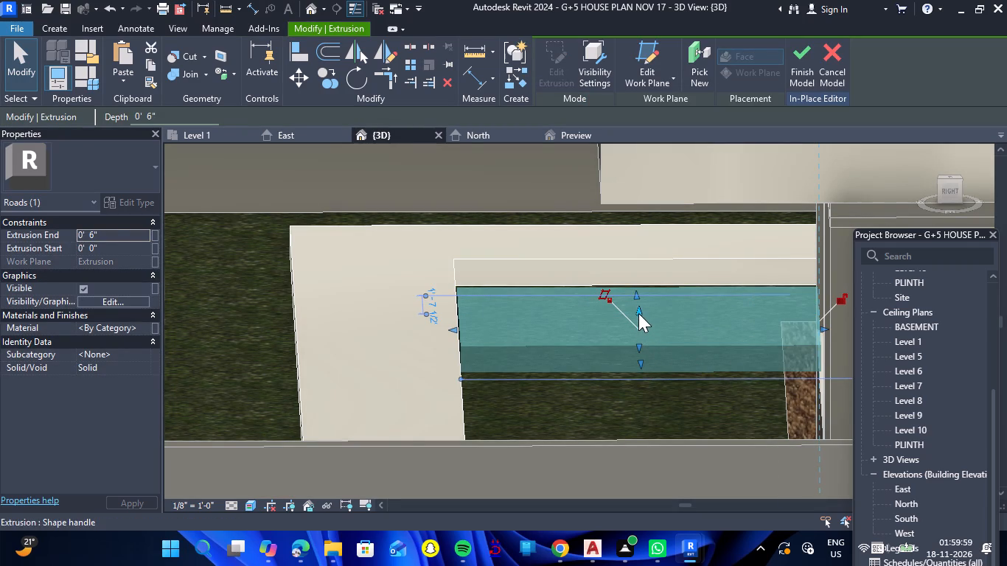
Lower the slab's top face to a depth of about 3 11/16".
{"action": "left_click_drag", "start_coordinate": [638, 311], "coordinate": [638, 326]}
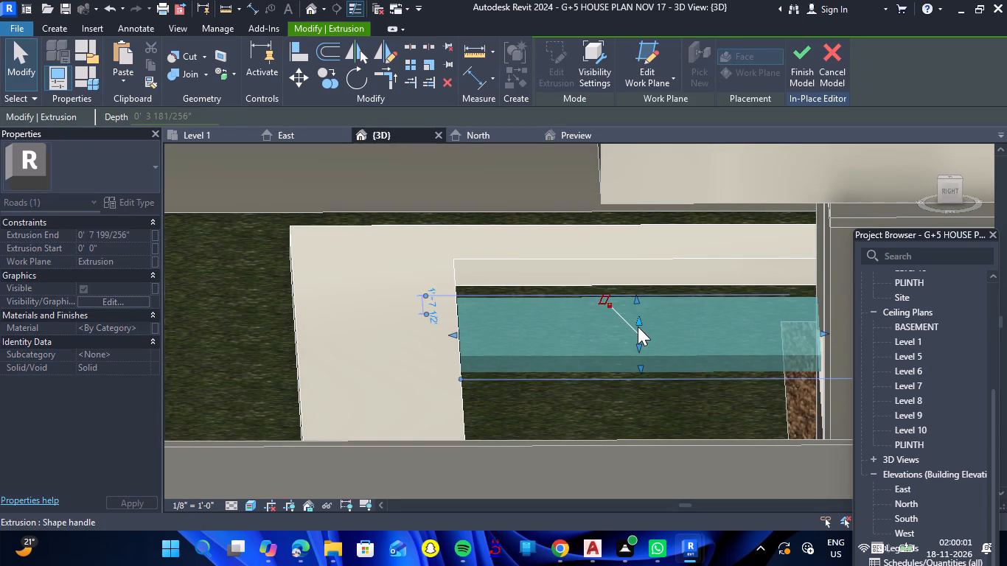
{"action": "left_click", "coordinate": [248, 306]}
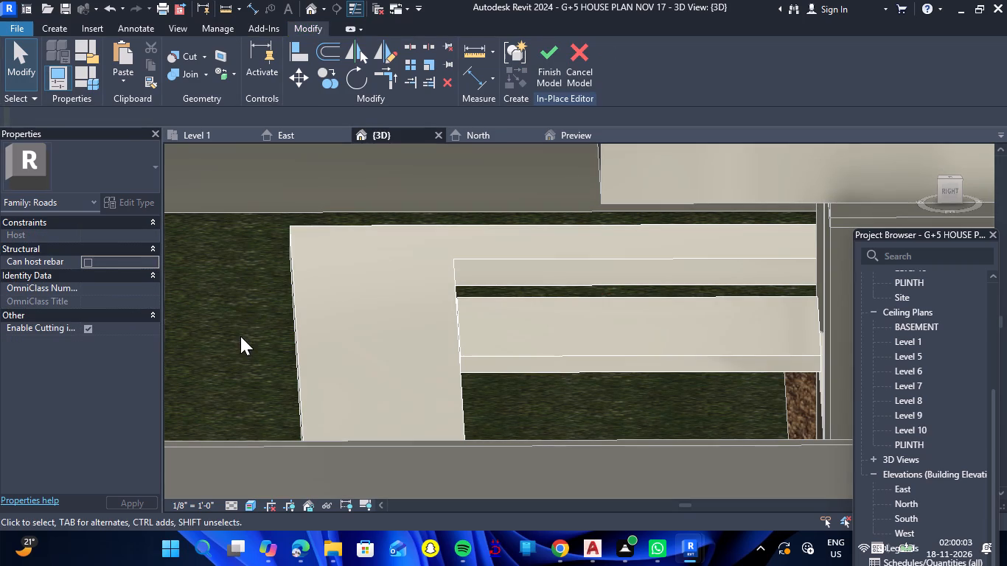
Delete the separate connecting slab extrusion between the front road and the house plinth.
{"action": "left_click_drag", "start_coordinate": [239, 338], "coordinate": [417, 431], "text": "shift"}
{"action": "right_click_drag", "start_coordinate": [239, 338], "coordinate": [417, 431], "text": "shift"}
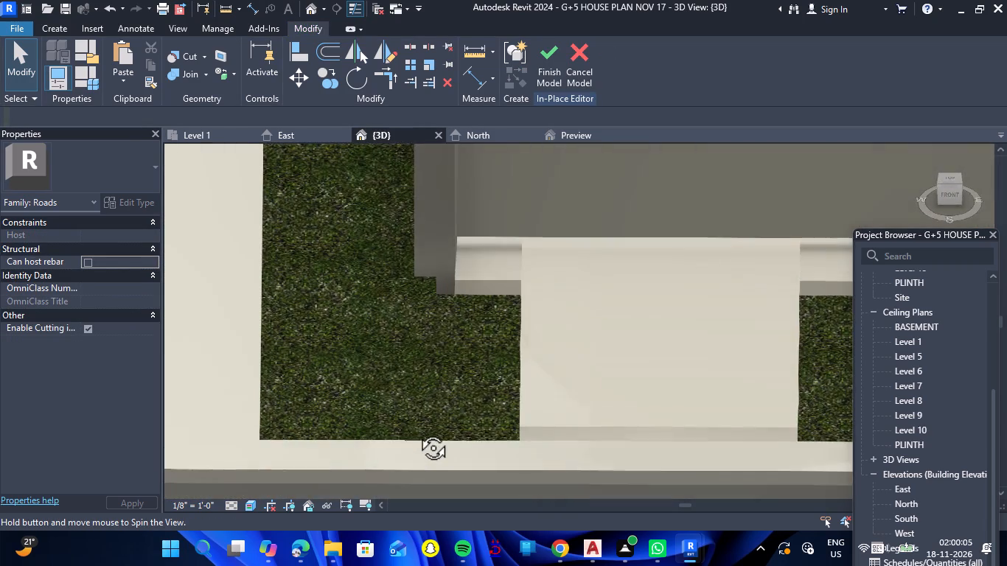
{"action": "right_click_drag", "start_coordinate": [417, 431], "coordinate": [420, 436], "text": "shift"}
{"action": "left_click_drag", "start_coordinate": [417, 431], "coordinate": [420, 436], "text": "shift"}
{"action": "left_click_drag", "start_coordinate": [464, 414], "coordinate": [549, 361], "text": "shift"}
{"action": "right_click_drag", "start_coordinate": [464, 414], "coordinate": [549, 361], "text": "shift"}
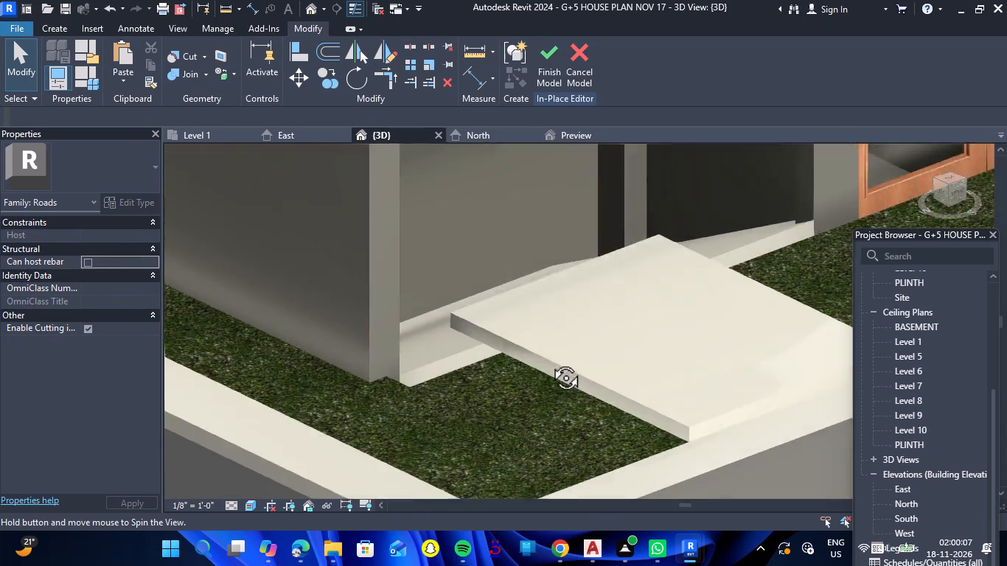
{"action": "right_click_drag", "start_coordinate": [549, 361], "coordinate": [611, 343], "text": "shift"}
{"action": "left_click_drag", "start_coordinate": [549, 361], "coordinate": [611, 343], "text": "shift"}
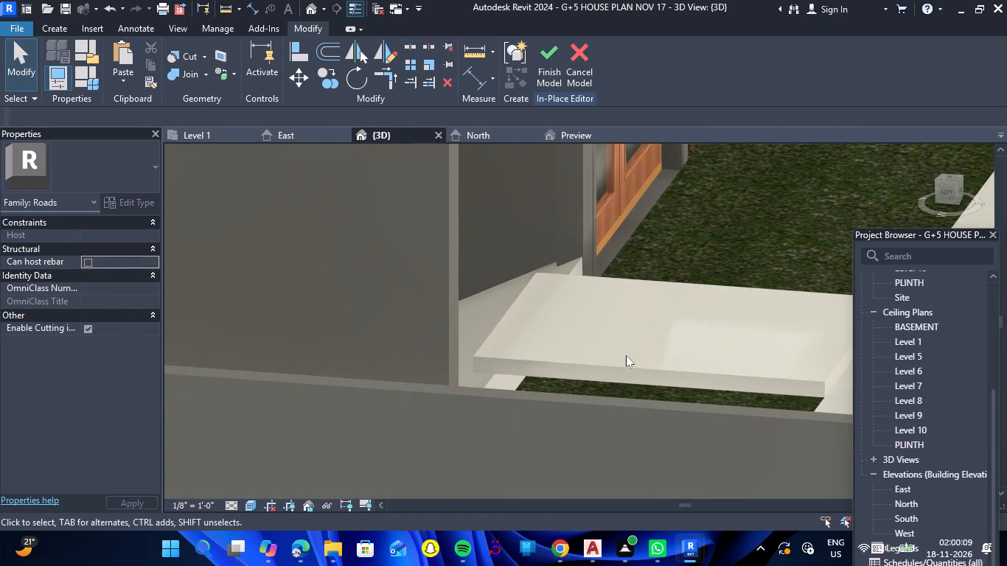
{"action": "left_click", "coordinate": [635, 369]}
{"action": "key", "text": "Delete"}
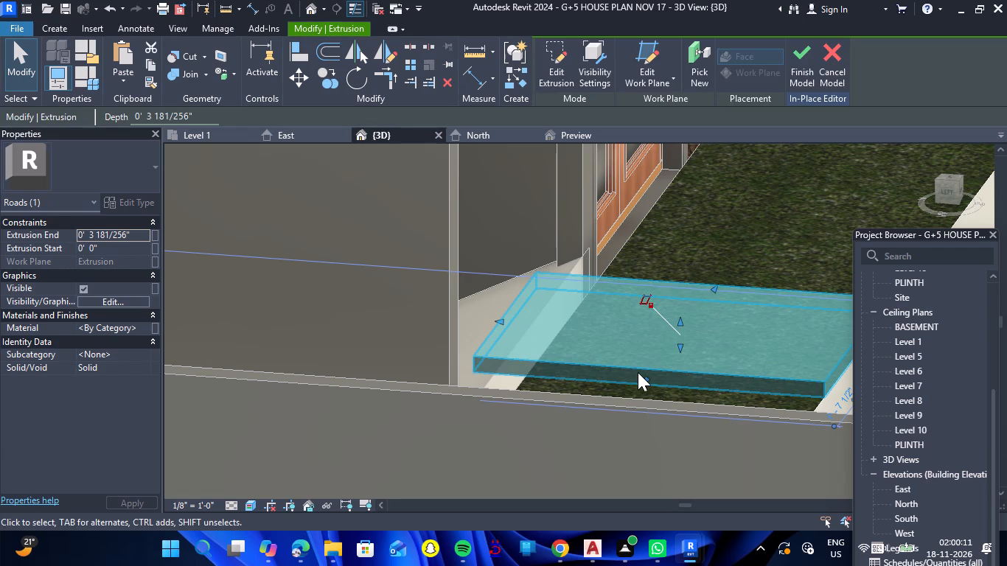
In the road extrusion's sketch, draw a three-sided branch about 8'-8" wide from the front inner boundary line into the house wall.
{"action": "scroll", "coordinate": [602, 349], "scroll_direction": "down", "scroll_amount": 12}
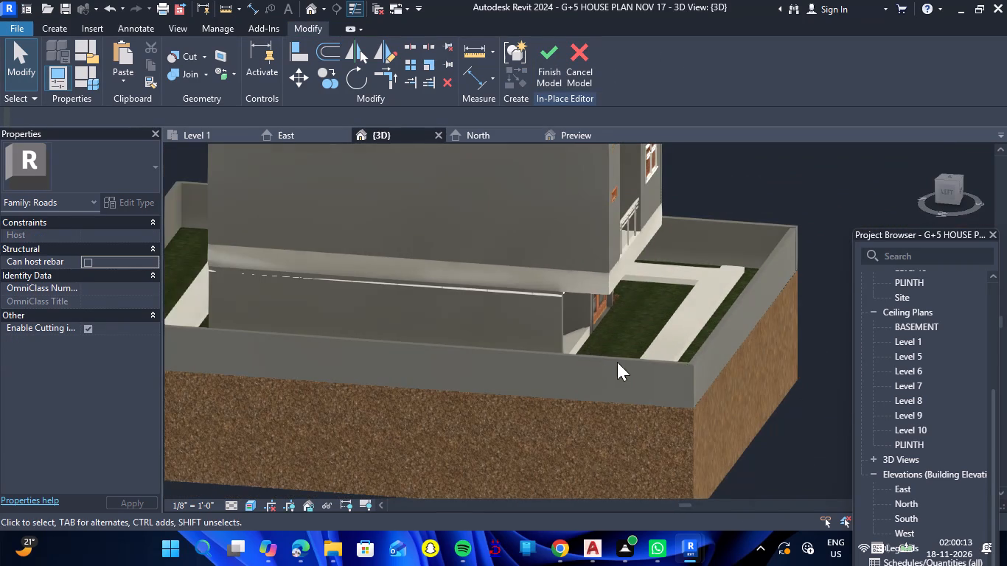
{"action": "scroll", "coordinate": [638, 350], "scroll_direction": "up", "scroll_amount": 2}
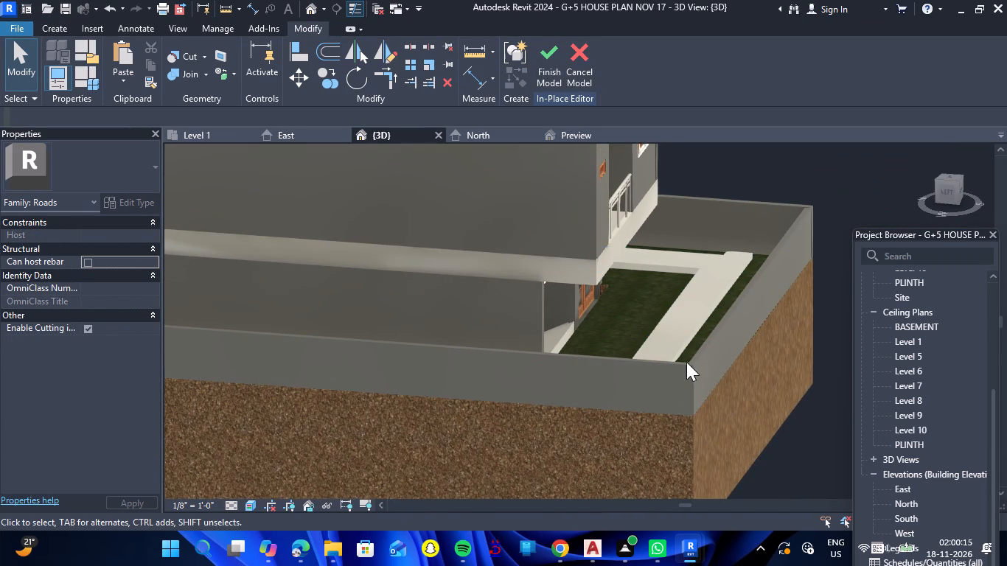
{"action": "triple_click", "coordinate": [652, 332]}
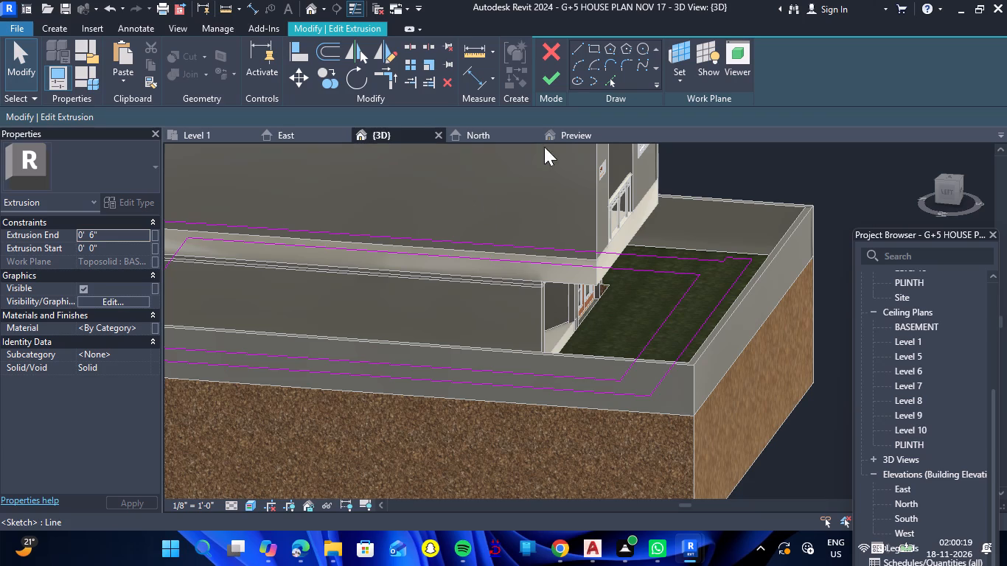
{"action": "left_click", "coordinate": [948, 177]}
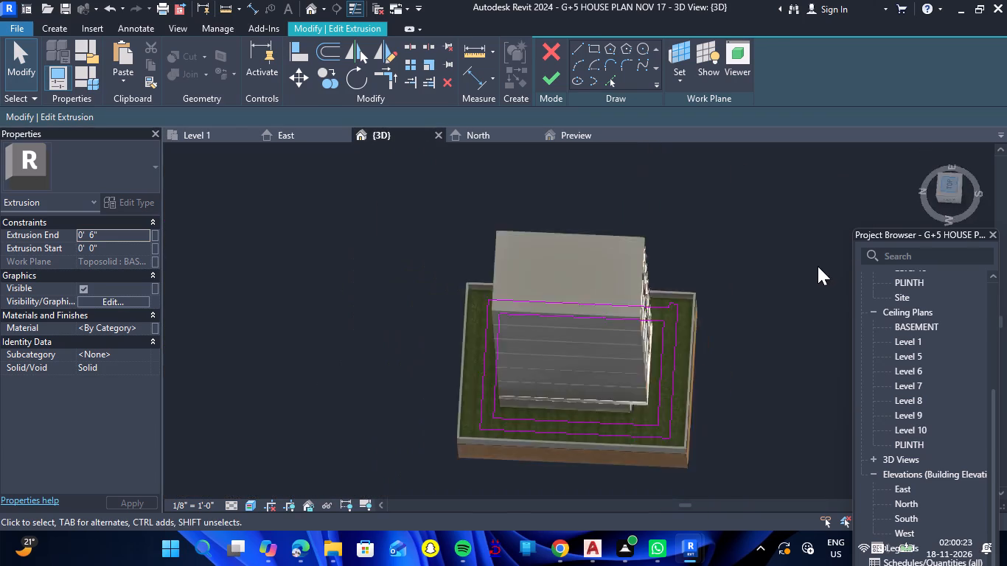
{"action": "scroll", "coordinate": [669, 328], "scroll_direction": "up", "scroll_amount": 9}
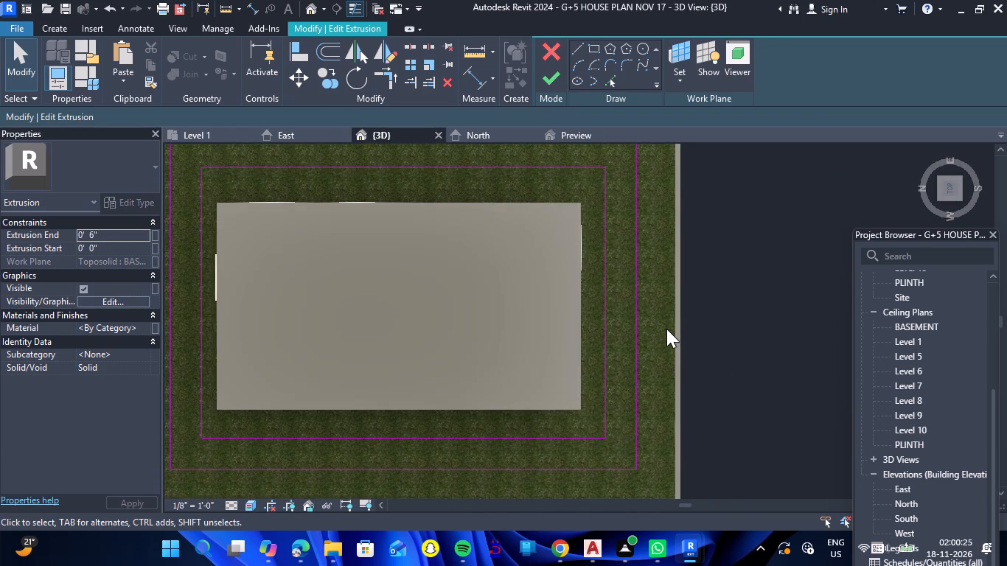
{"action": "scroll", "coordinate": [666, 329], "scroll_direction": "up", "scroll_amount": 1}
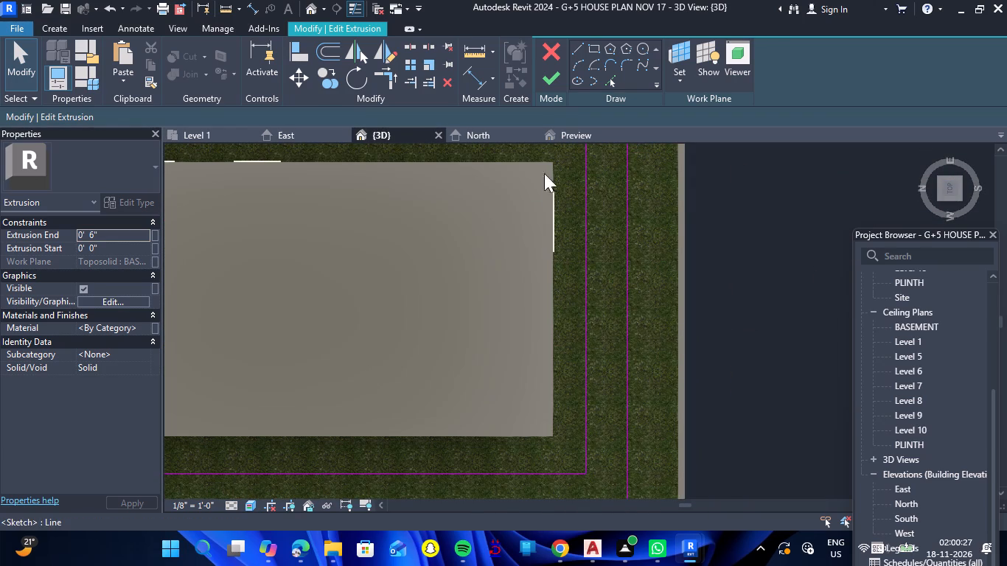
{"action": "left_click", "coordinate": [579, 47]}
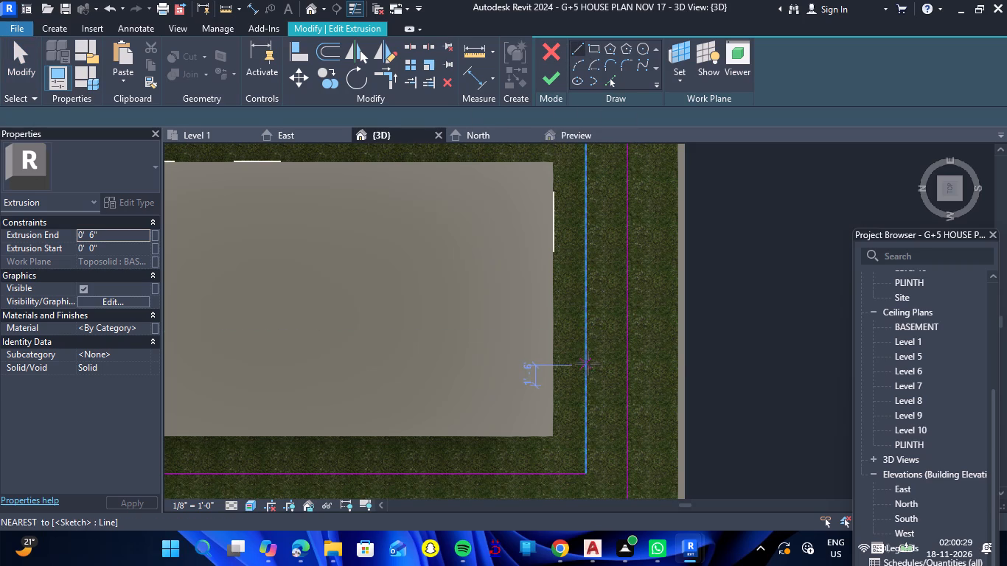
{"action": "left_click", "coordinate": [587, 366]}
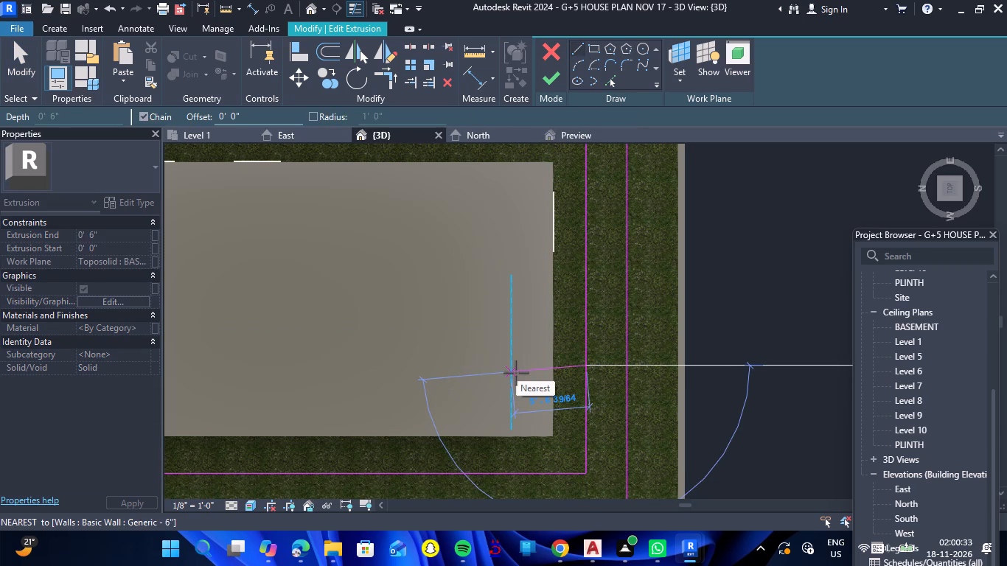
{"action": "scroll", "coordinate": [513, 373], "scroll_direction": "down", "scroll_amount": 1}
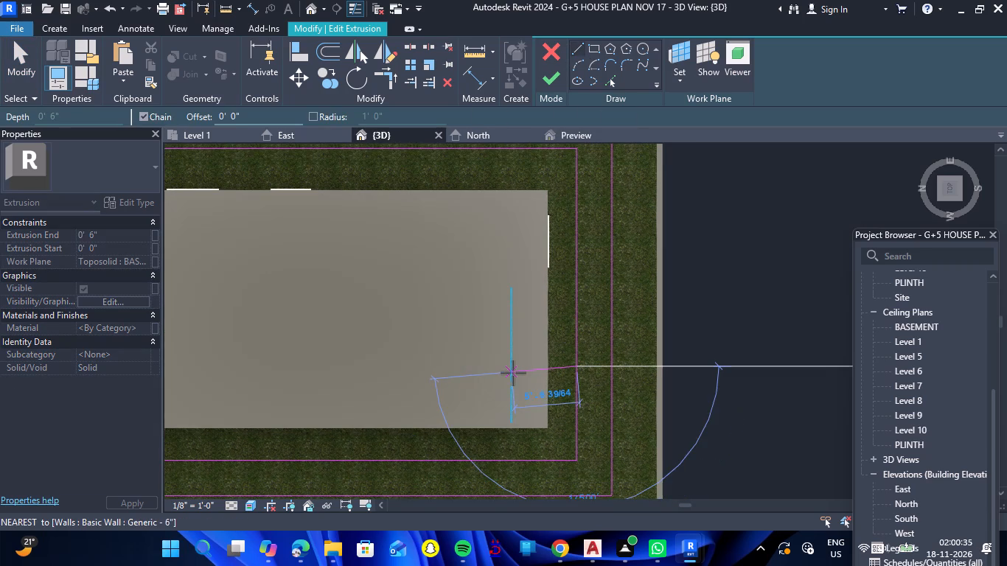
{"action": "scroll", "coordinate": [513, 373], "scroll_direction": "down", "scroll_amount": 1}
{"action": "scroll", "coordinate": [512, 373], "scroll_direction": "up", "scroll_amount": 5}
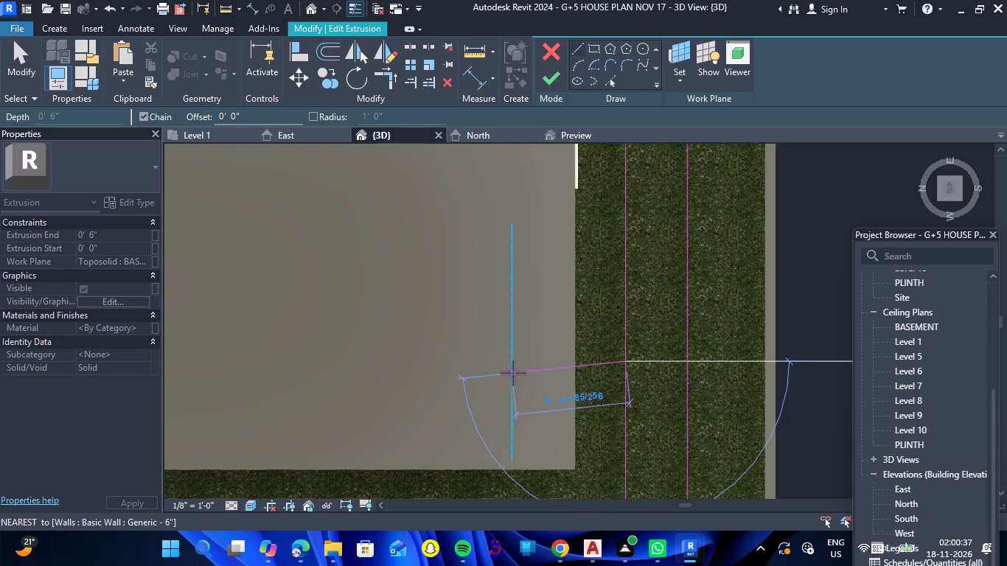
{"action": "left_click", "coordinate": [511, 368]}
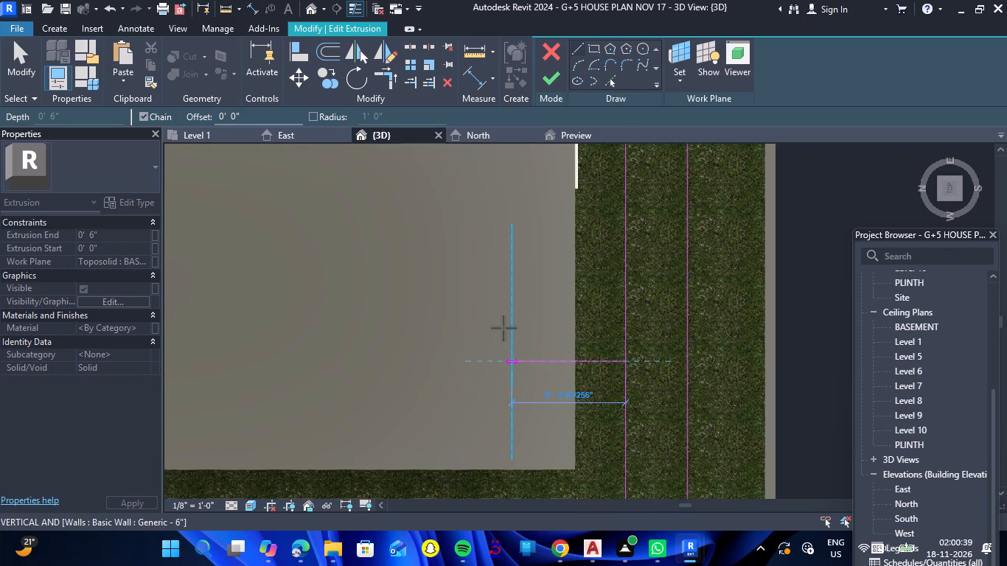
{"action": "left_click", "coordinate": [512, 221]}
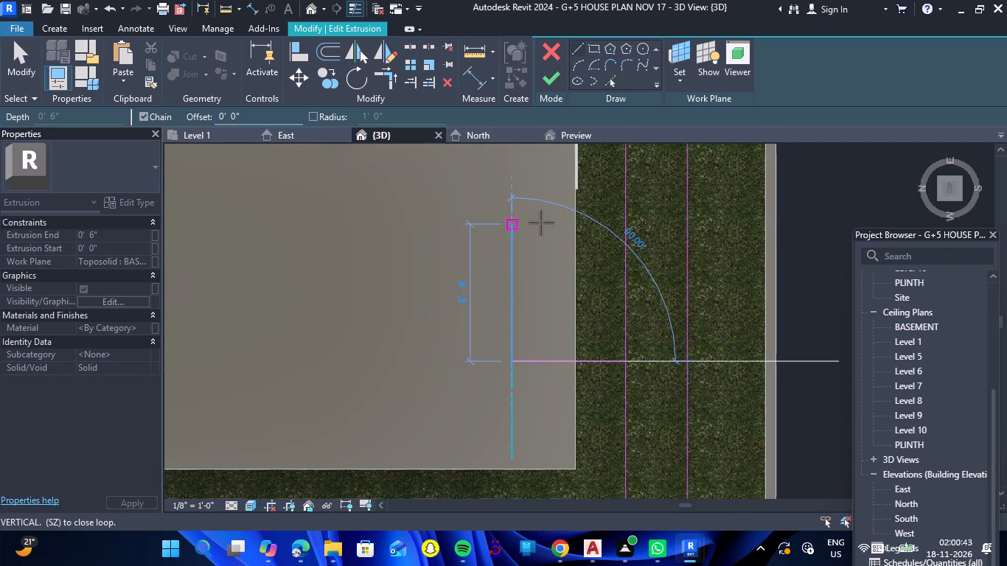
{"action": "left_click", "coordinate": [627, 224]}
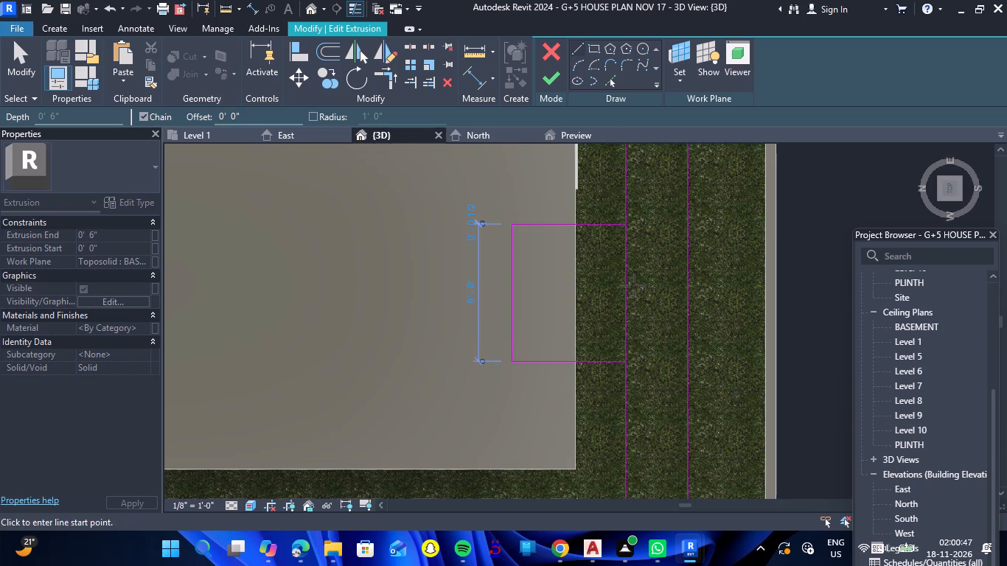
{"action": "key", "text": "Escape"}
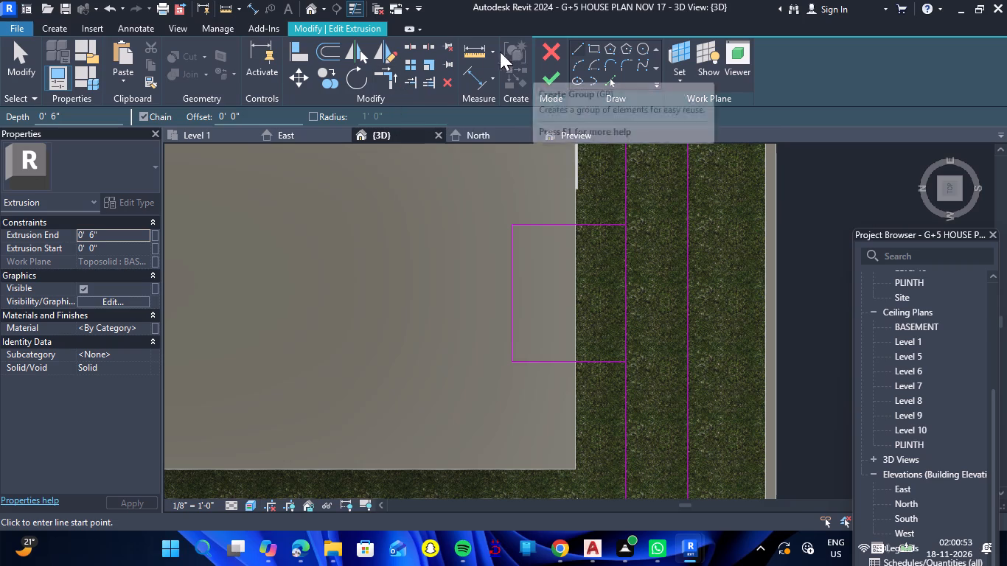
Split the road's inner boundary line within the branch, trim it to both branch side lines, and finish the sketch.
{"action": "left_click", "coordinate": [411, 49]}
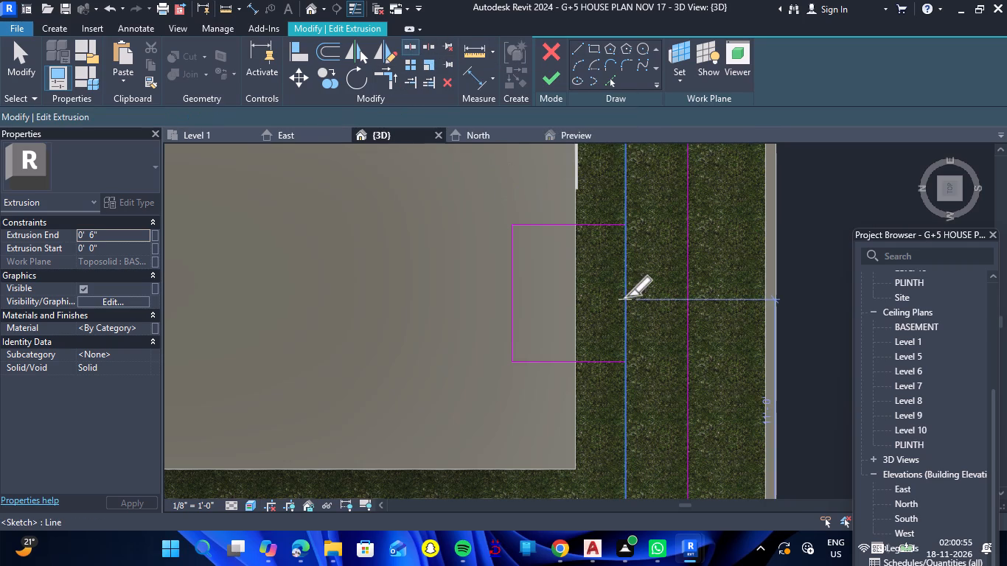
{"action": "left_click", "coordinate": [628, 295]}
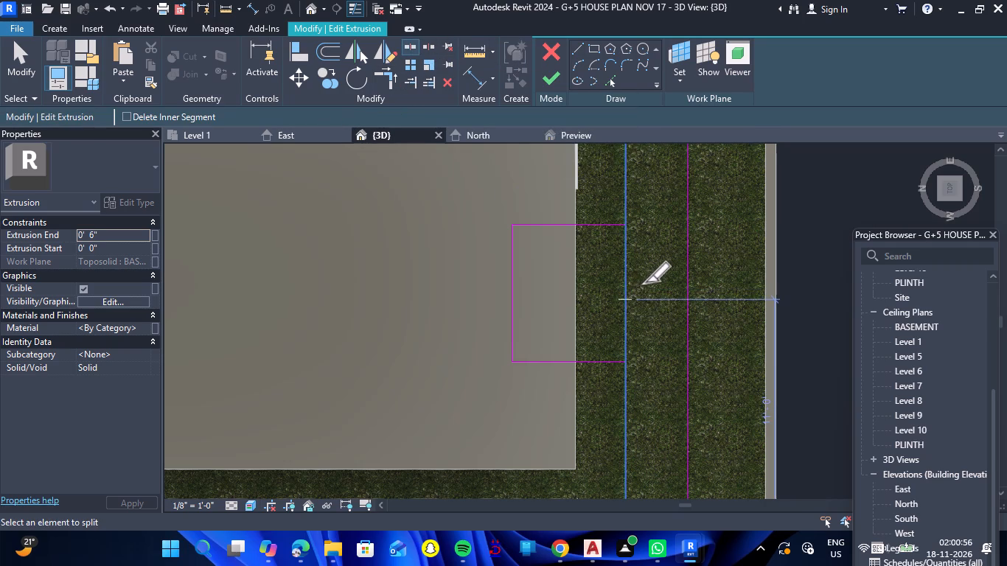
{"action": "key", "text": "Escape"}
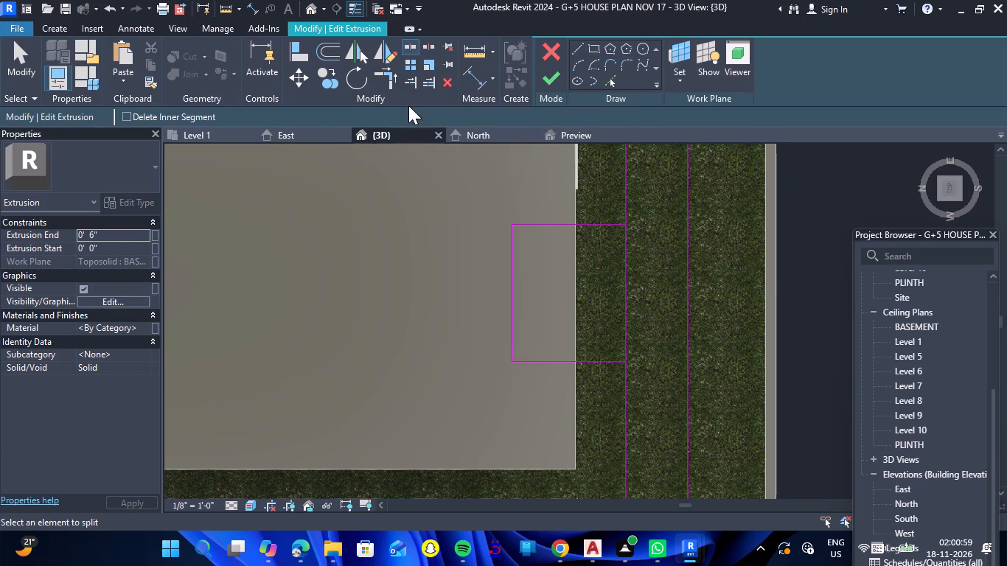
{"action": "left_click", "coordinate": [393, 82]}
{"action": "left_click", "coordinate": [593, 356]}
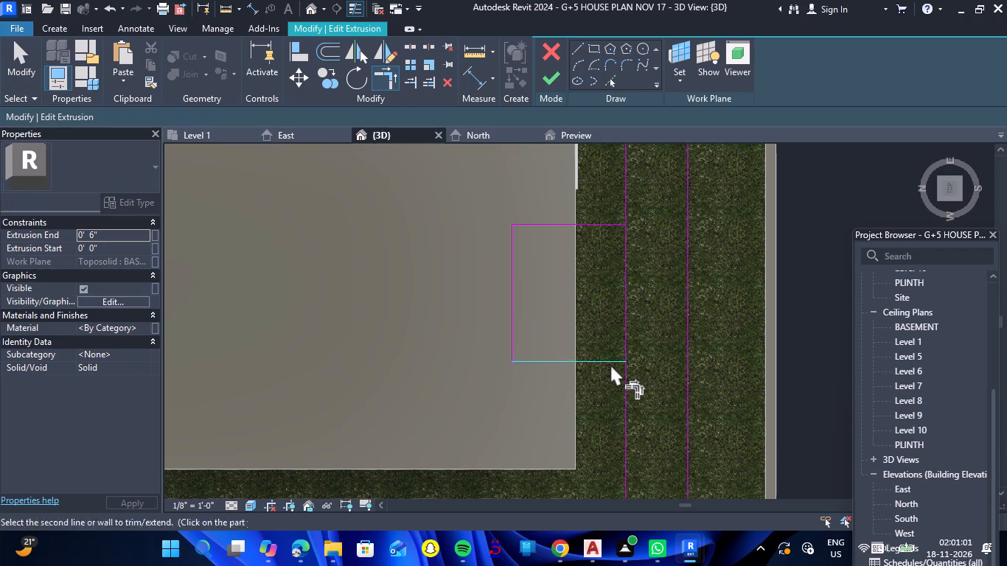
{"action": "left_click", "coordinate": [629, 372]}
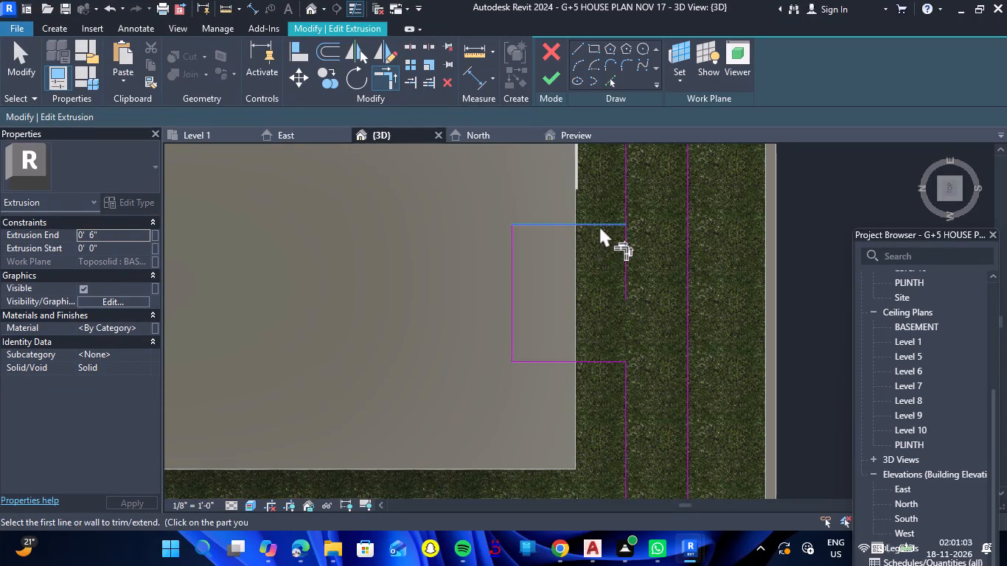
{"action": "left_click", "coordinate": [599, 224]}
{"action": "left_click", "coordinate": [623, 207]}
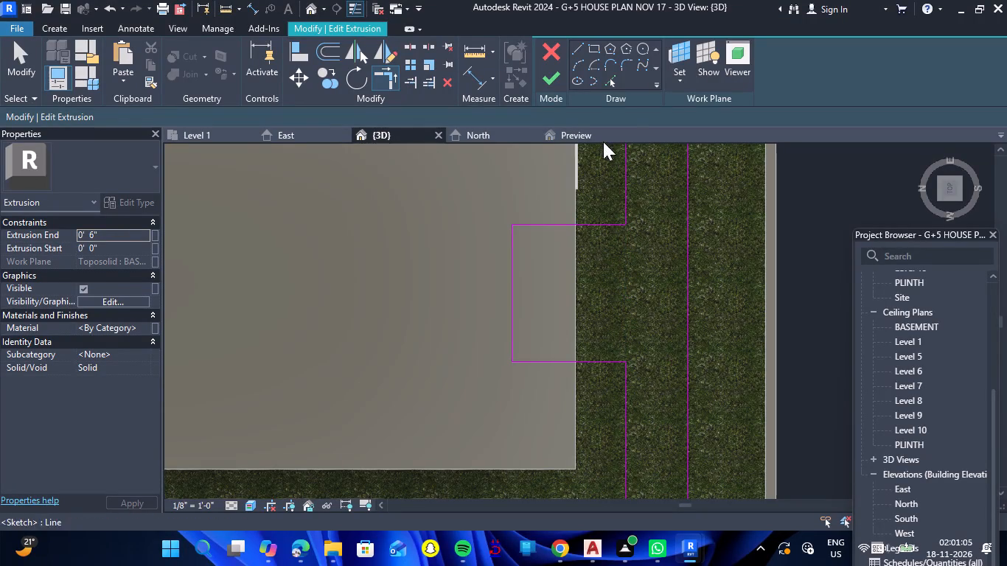
{"action": "left_click", "coordinate": [553, 89]}
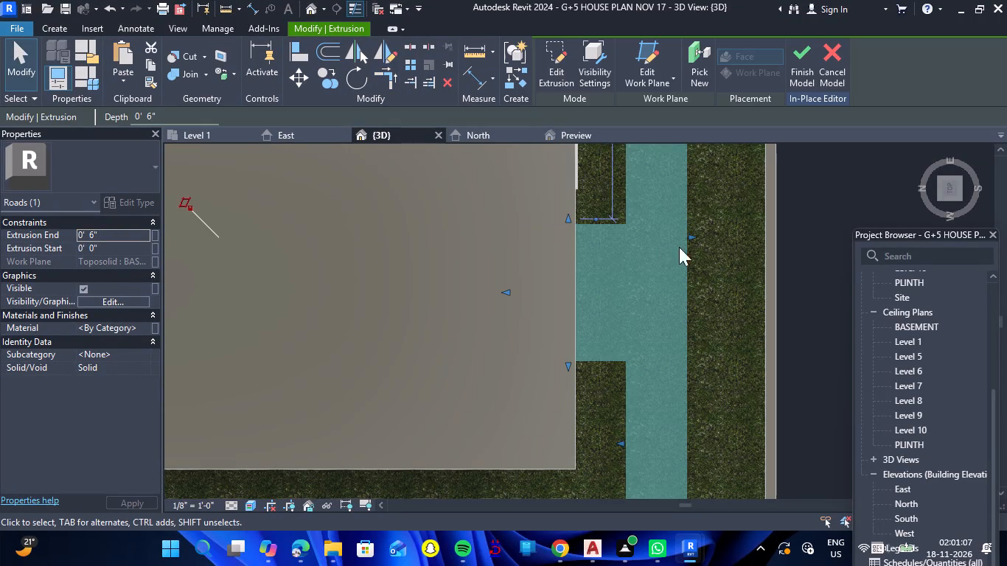
Widen the road's front branch by stretching its west side outward to line up with the wall at the open bay's west end.
{"action": "scroll", "coordinate": [700, 250], "scroll_direction": "down", "scroll_amount": 4}
{"action": "left_click_drag", "start_coordinate": [770, 336], "coordinate": [627, 237], "text": "shift"}
{"action": "right_click_drag", "start_coordinate": [770, 336], "coordinate": [627, 237], "text": "shift"}
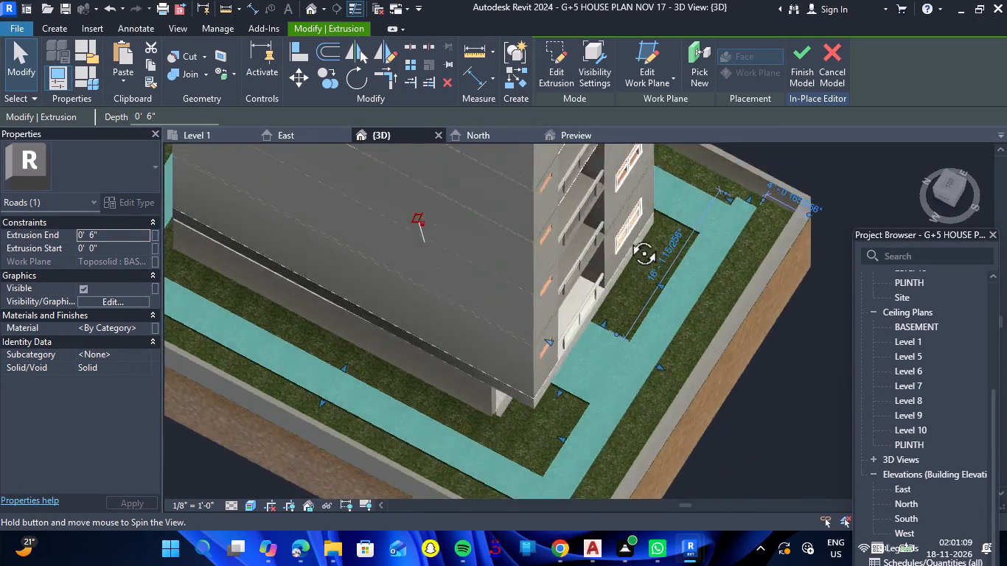
{"action": "left_click_drag", "start_coordinate": [627, 237], "coordinate": [593, 86], "text": "shift"}
{"action": "right_click_drag", "start_coordinate": [627, 237], "coordinate": [593, 86], "text": "shift"}
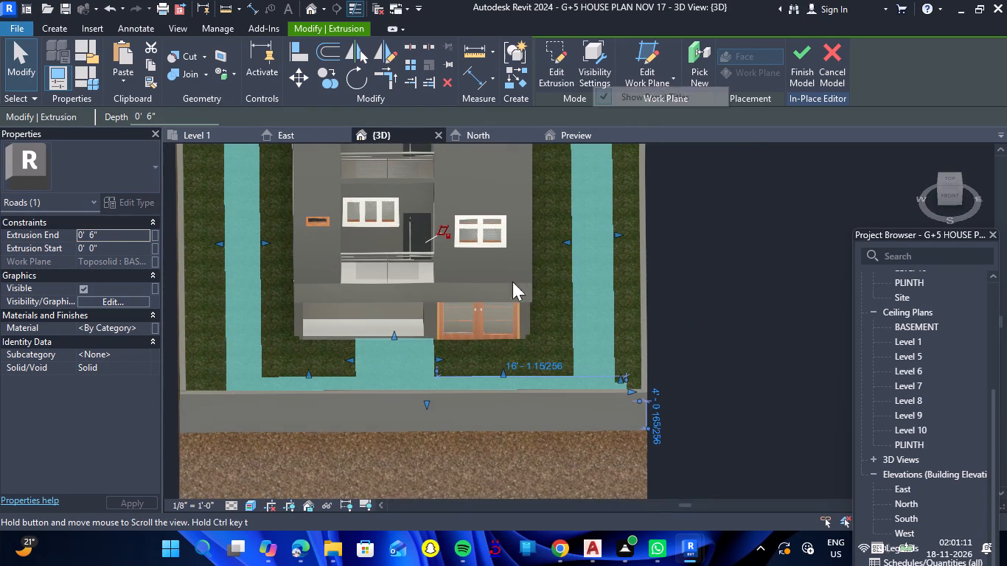
{"action": "scroll", "coordinate": [366, 372], "scroll_direction": "up", "scroll_amount": 8}
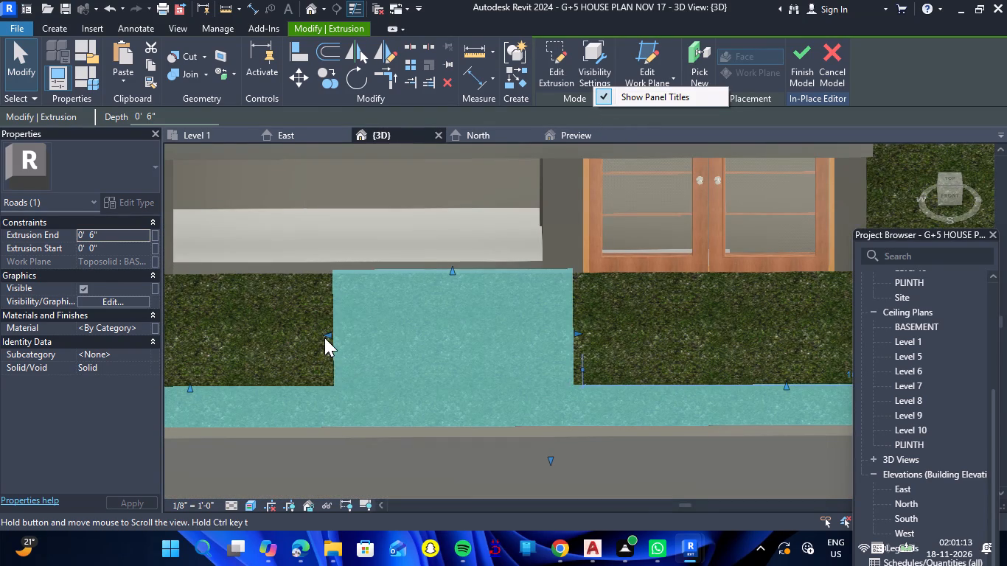
{"action": "left_click_drag", "start_coordinate": [324, 338], "coordinate": [285, 340]}
{"action": "scroll", "coordinate": [350, 327], "scroll_direction": "down", "scroll_amount": 5}
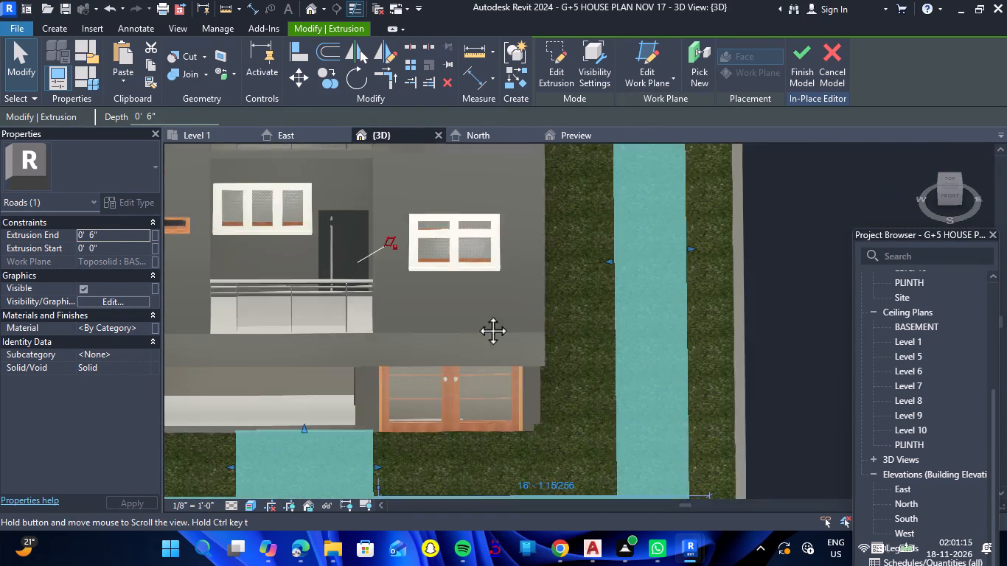
{"action": "key", "text": "Escape"}
{"action": "scroll", "coordinate": [415, 386], "scroll_direction": "down", "scroll_amount": 4}
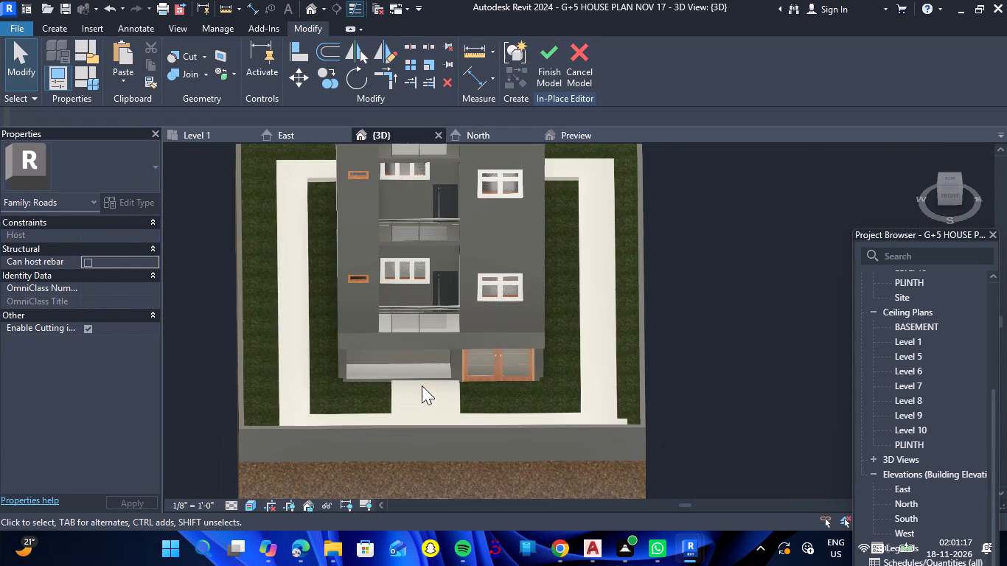
{"action": "scroll", "coordinate": [409, 409], "scroll_direction": "up", "scroll_amount": 6}
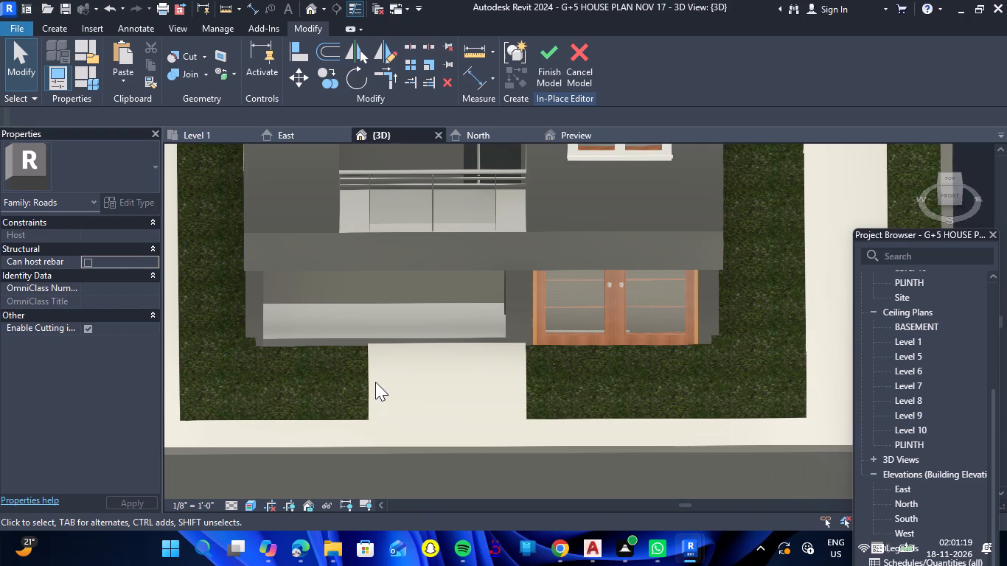
{"action": "double_click", "coordinate": [375, 382]}
{"action": "scroll", "coordinate": [400, 381], "scroll_direction": "down", "scroll_amount": 5}
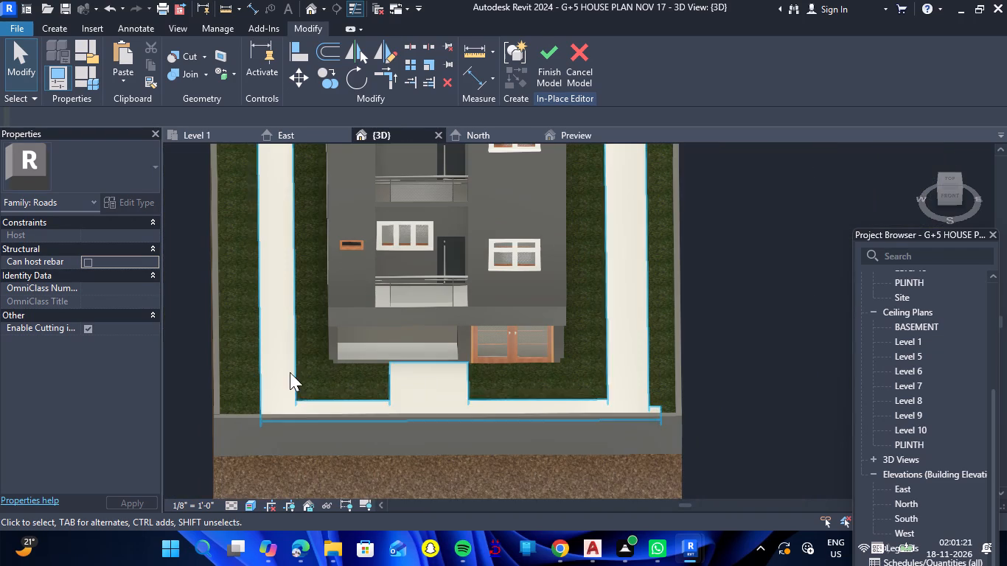
{"action": "left_click", "coordinate": [292, 373]}
{"action": "scroll", "coordinate": [374, 391], "scroll_direction": "up", "scroll_amount": 6}
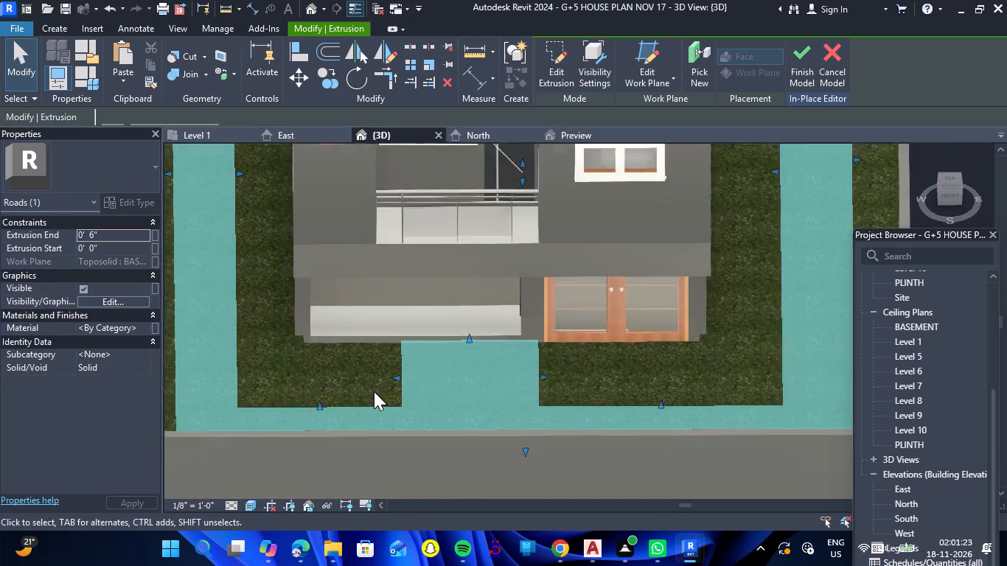
{"action": "left_click_drag", "start_coordinate": [403, 376], "coordinate": [340, 379]}
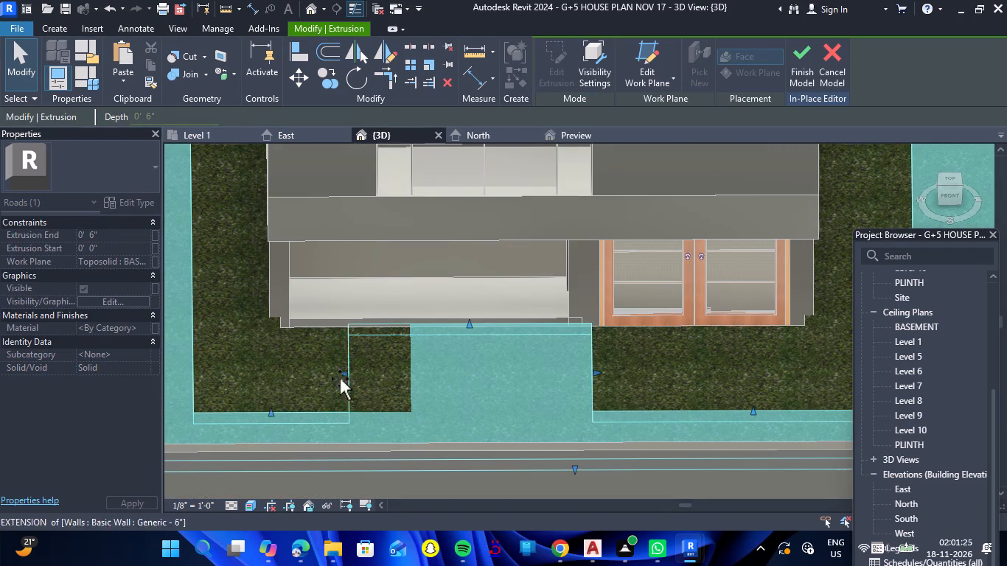
{"action": "left_click_drag", "start_coordinate": [340, 379], "coordinate": [293, 380]}
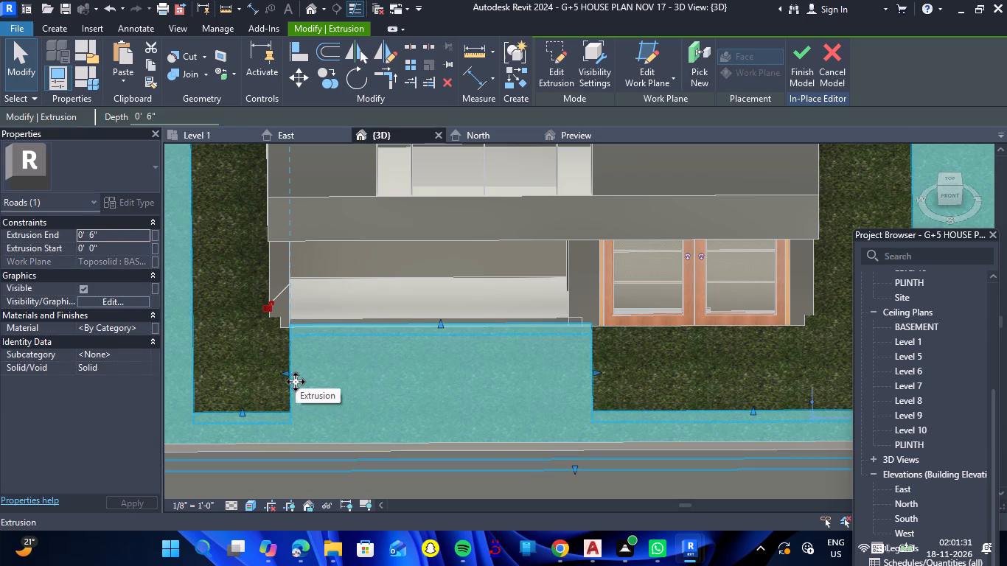
Stretch the west side of the road's front branch further out to the house's outer west wall face and finish the in-place road model.
{"action": "left_click", "coordinate": [633, 374]}
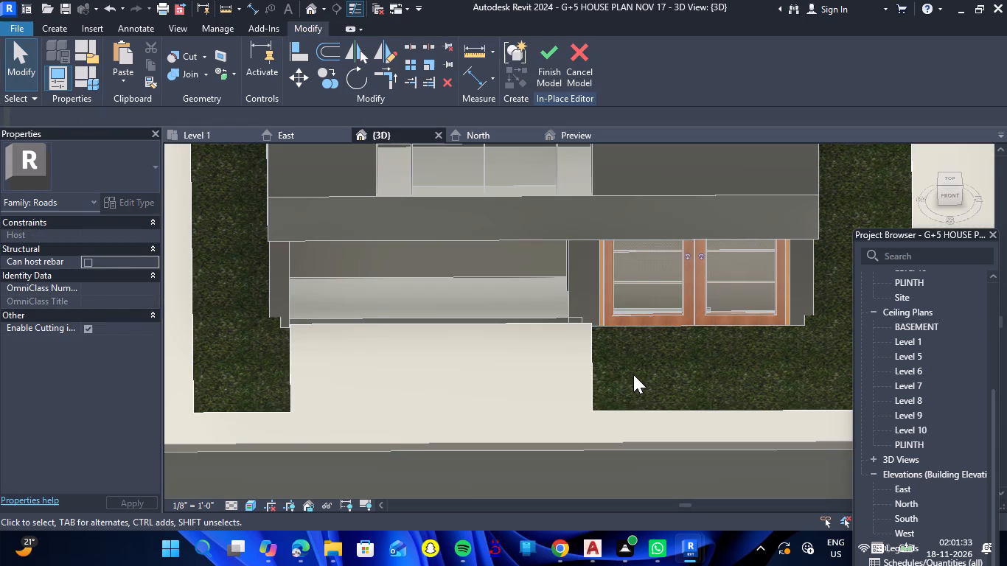
{"action": "scroll", "coordinate": [636, 350], "scroll_direction": "down", "scroll_amount": 3}
{"action": "scroll", "coordinate": [482, 354], "scroll_direction": "up", "scroll_amount": 6}
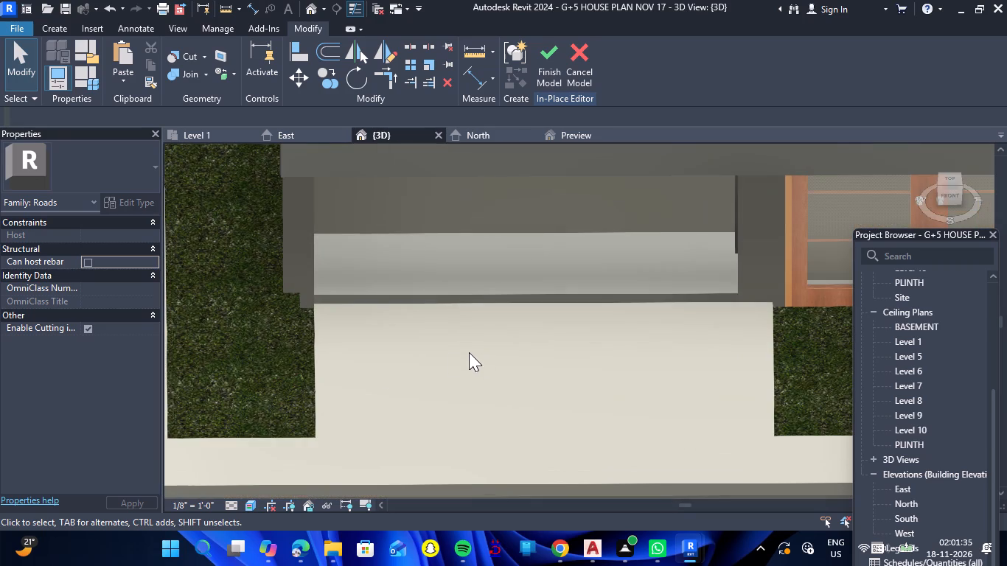
{"action": "left_click", "coordinate": [319, 385]}
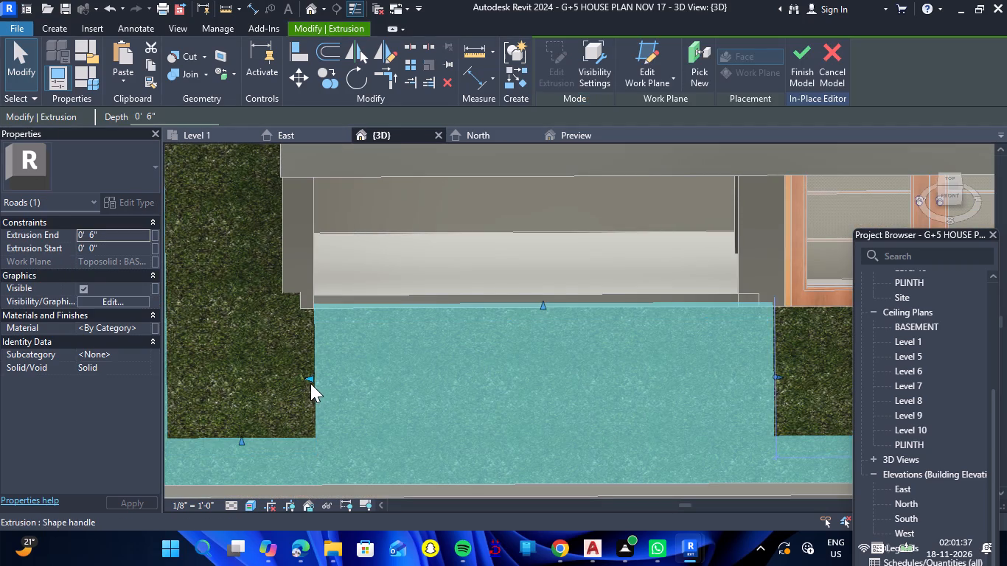
{"action": "left_click_drag", "start_coordinate": [306, 378], "coordinate": [288, 378]}
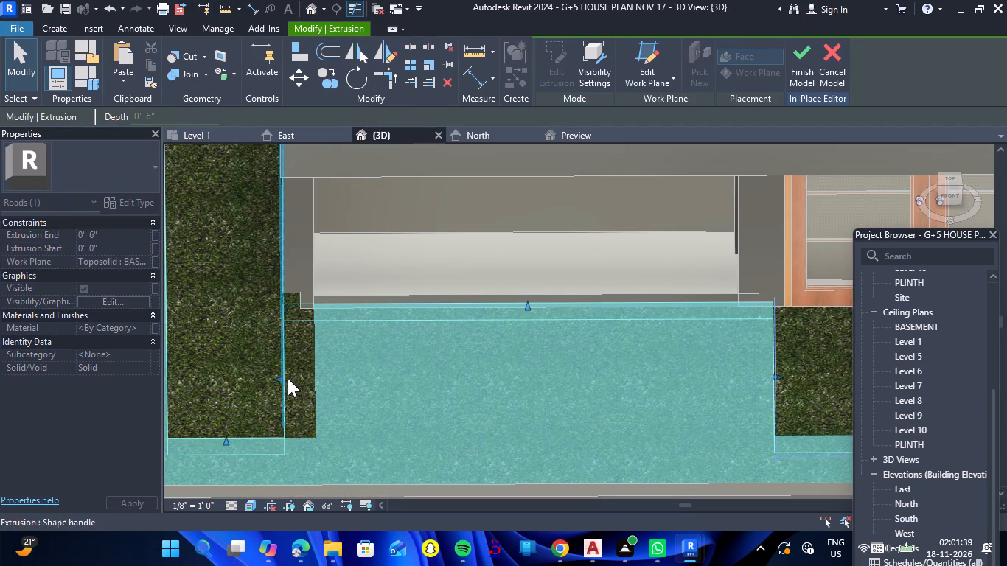
{"action": "scroll", "coordinate": [327, 377], "scroll_direction": "down", "scroll_amount": 5}
{"action": "left_click", "coordinate": [596, 370]}
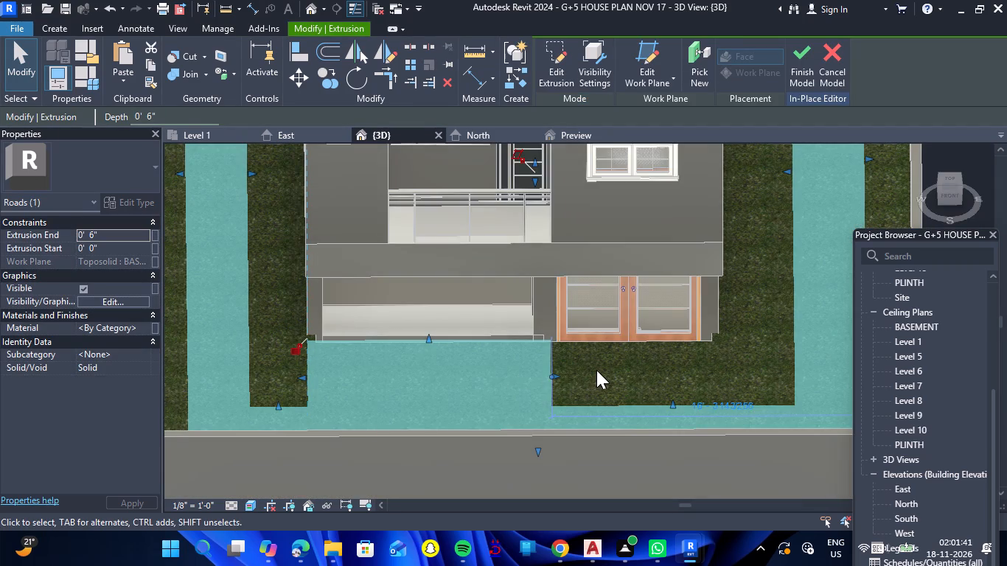
{"action": "scroll", "coordinate": [596, 370], "scroll_direction": "down", "scroll_amount": 2}
{"action": "left_click_drag", "start_coordinate": [535, 444], "coordinate": [532, 394], "text": "shift"}
{"action": "right_click_drag", "start_coordinate": [535, 444], "coordinate": [532, 394], "text": "shift"}
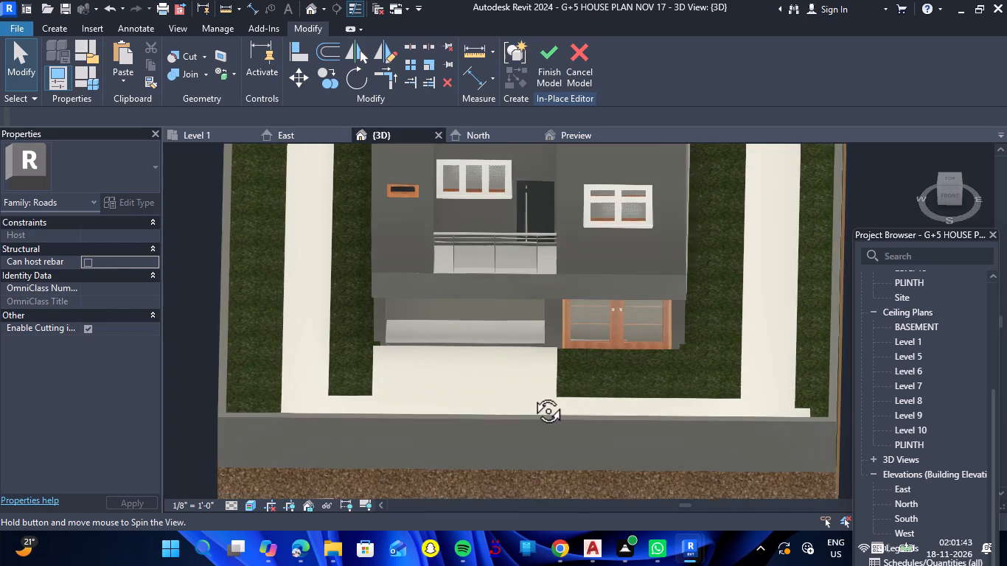
{"action": "right_click_drag", "start_coordinate": [532, 394], "coordinate": [538, 411], "text": "shift"}
{"action": "left_click_drag", "start_coordinate": [532, 394], "coordinate": [538, 411], "text": "shift"}
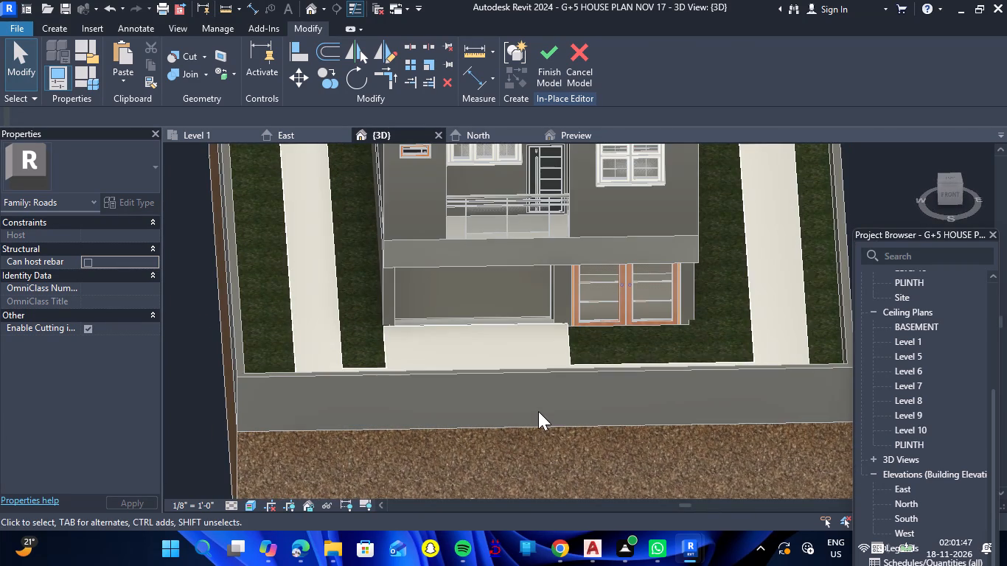
{"action": "scroll", "coordinate": [538, 411], "scroll_direction": "down", "scroll_amount": 3}
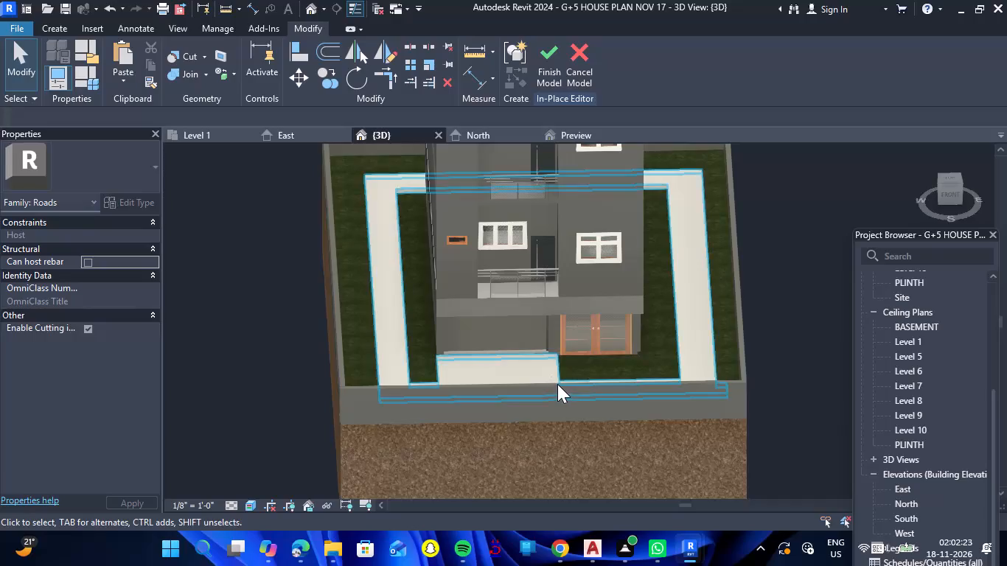
{"action": "scroll", "coordinate": [560, 386], "scroll_direction": "down", "scroll_amount": 6}
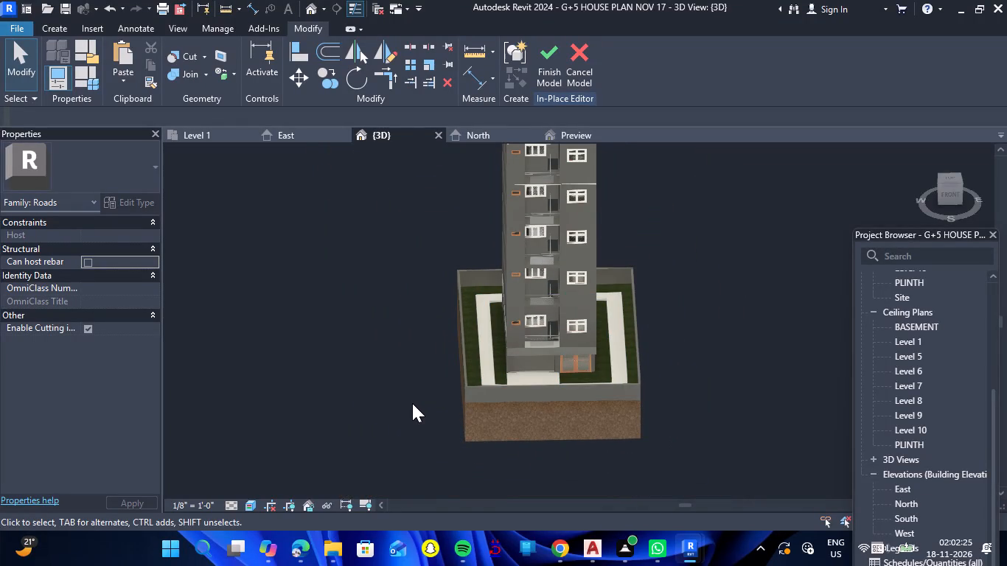
{"action": "scroll", "coordinate": [412, 403], "scroll_direction": "down", "scroll_amount": 1}
{"action": "left_click", "coordinate": [544, 76]}
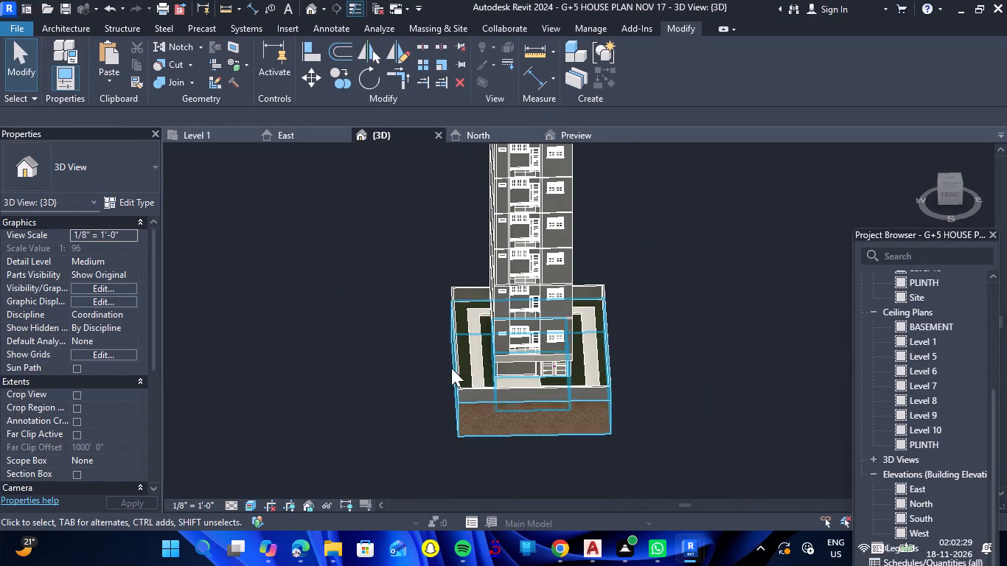
Reopen the in-place road, search the materials for BLACK, assign Damp-proofing to the road extrusion, and finish the model.
{"action": "left_click", "coordinate": [478, 366]}
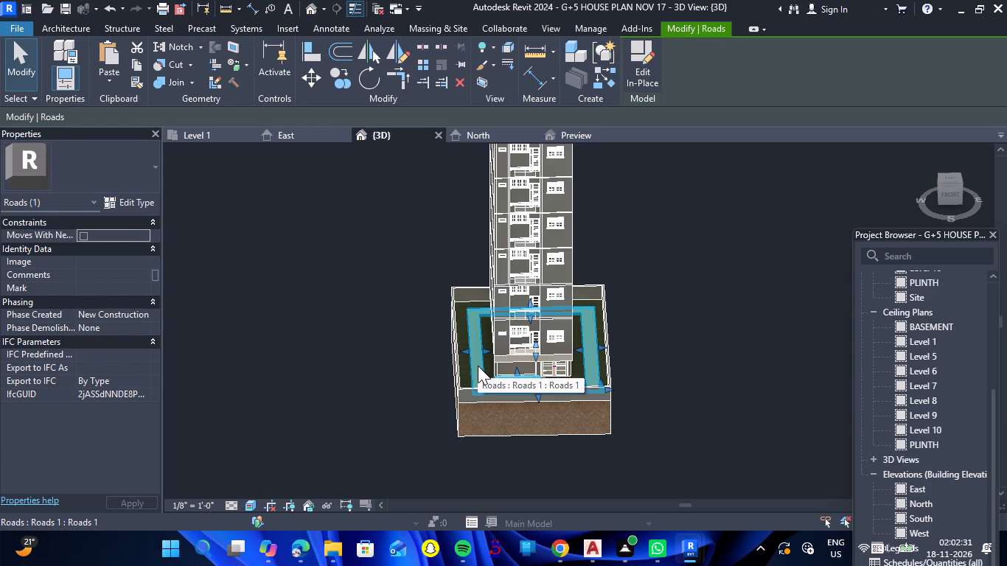
{"action": "double_click", "coordinate": [478, 366]}
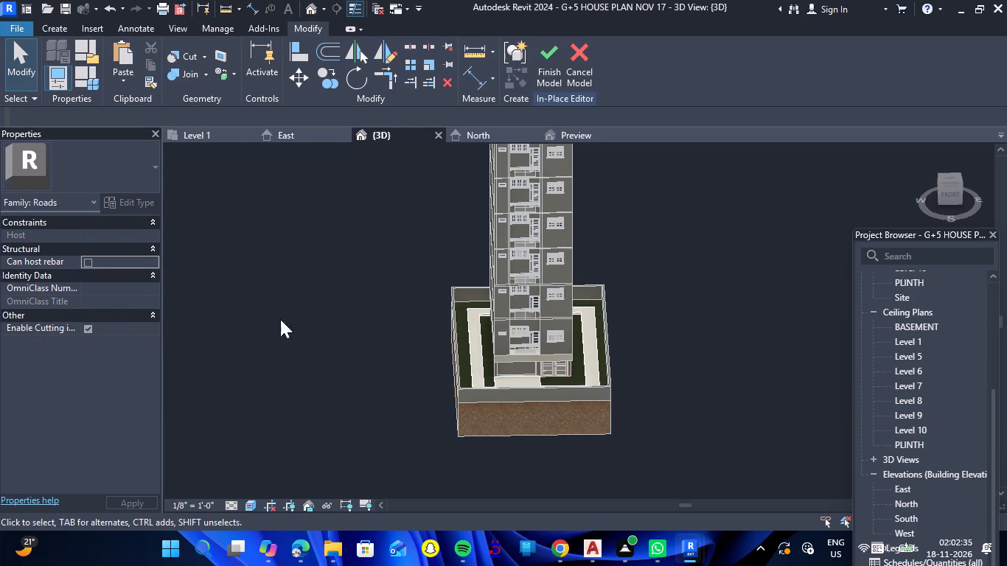
{"action": "left_click", "coordinate": [471, 350]}
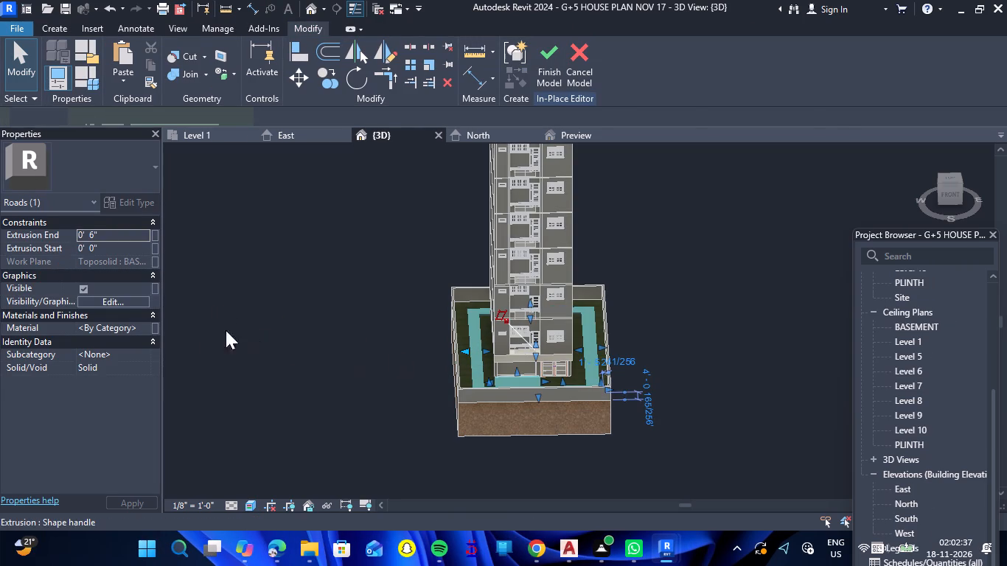
{"action": "left_click", "coordinate": [144, 331]}
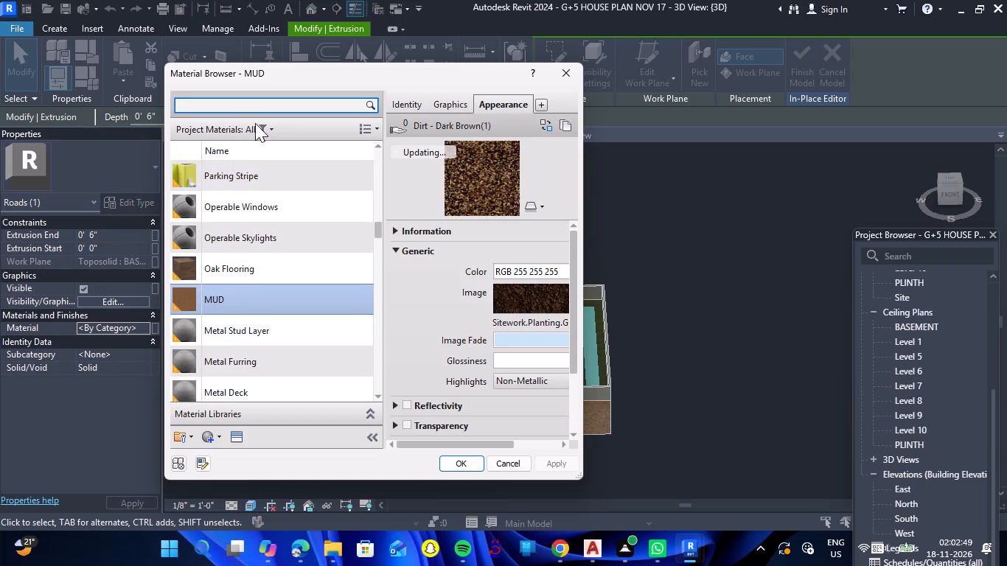
{"action": "left_click", "coordinate": [268, 106]}
{"action": "type", "text": "BLACK"}
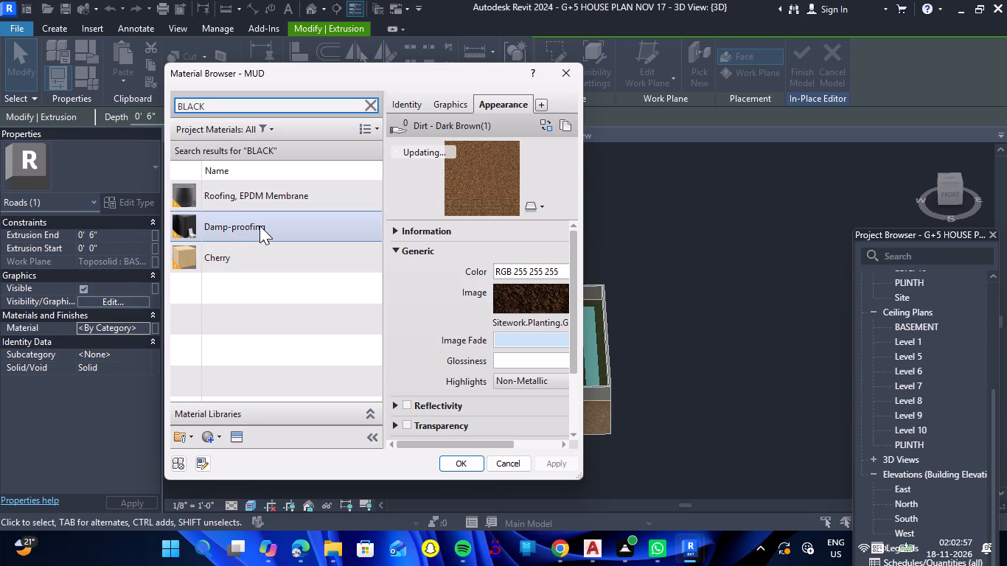
{"action": "left_click", "coordinate": [259, 226]}
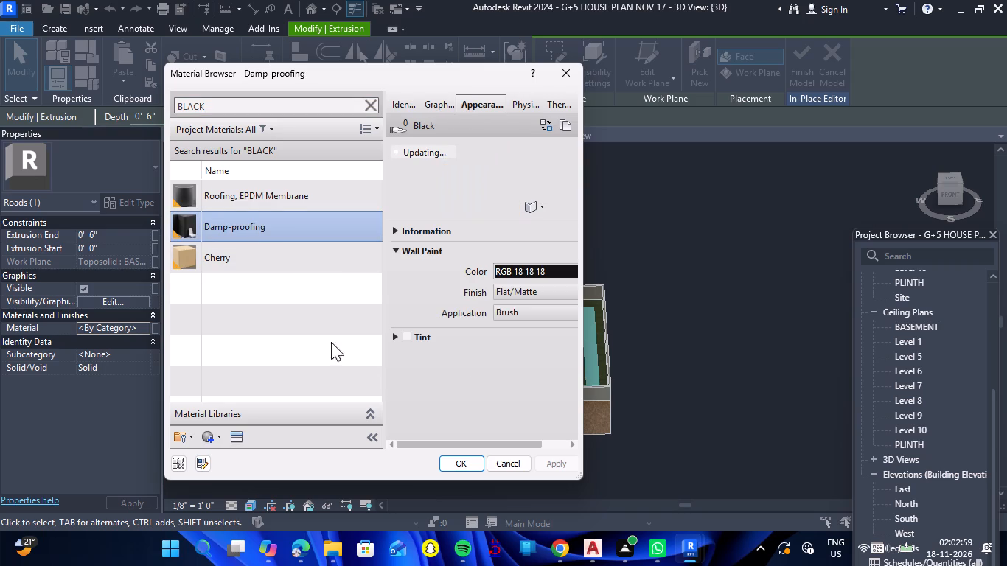
{"action": "left_click", "coordinate": [457, 460]}
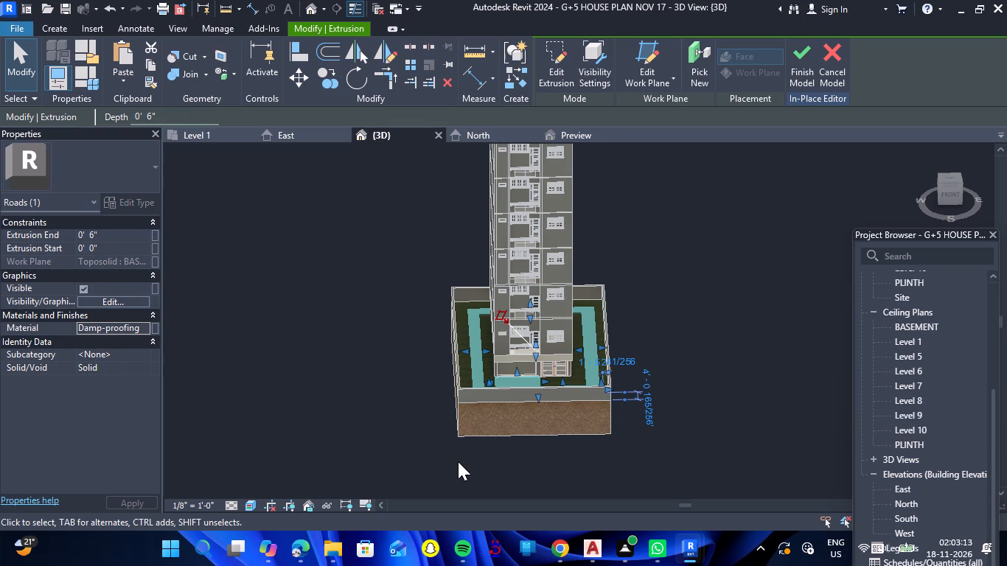
{"action": "left_click", "coordinate": [381, 427]}
{"action": "scroll", "coordinate": [478, 419], "scroll_direction": "up", "scroll_amount": 6}
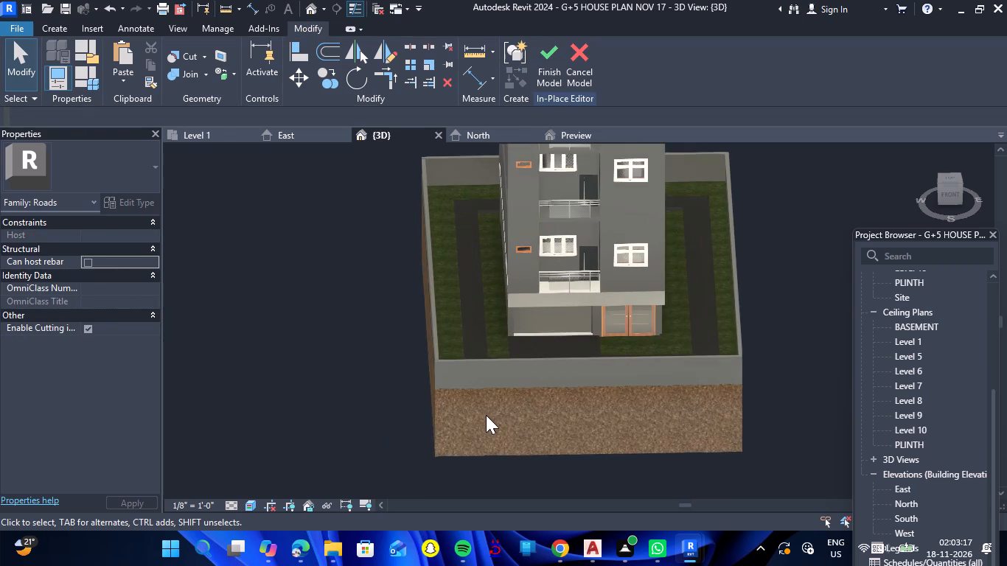
{"action": "scroll", "coordinate": [533, 376], "scroll_direction": "up", "scroll_amount": 5}
{"action": "scroll", "coordinate": [533, 371], "scroll_direction": "down", "scroll_amount": 8}
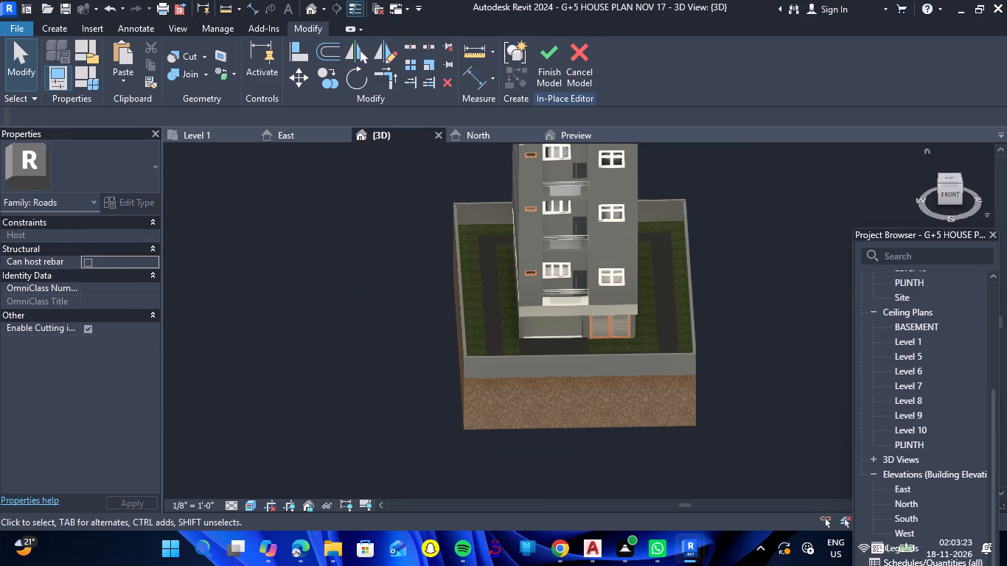
{"action": "left_click", "coordinate": [547, 77]}
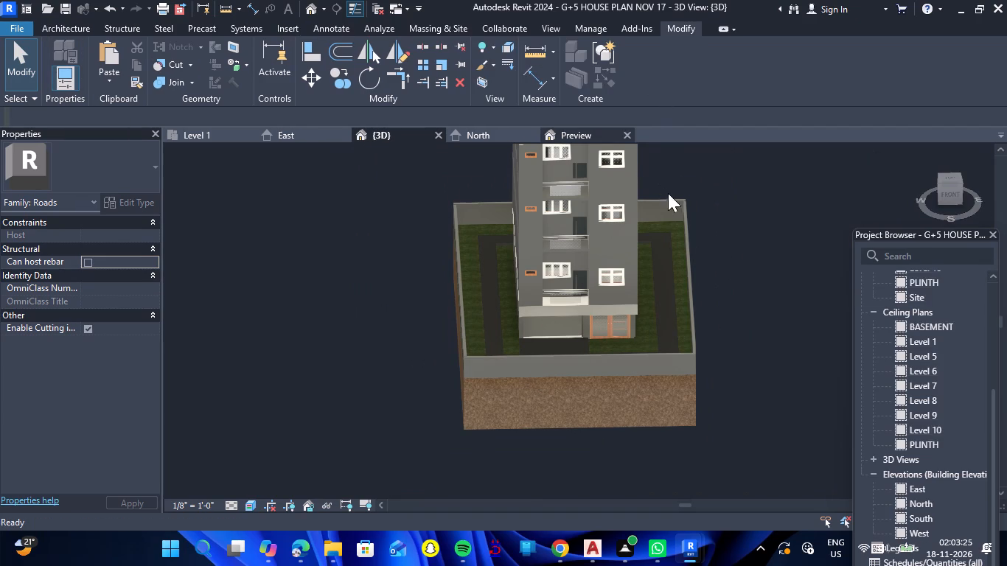
From the top view, split the front boundary wall 3'-6" and 9'-6" from its west corner and delete the segment between the splits.
{"action": "left_click", "coordinate": [952, 179]}
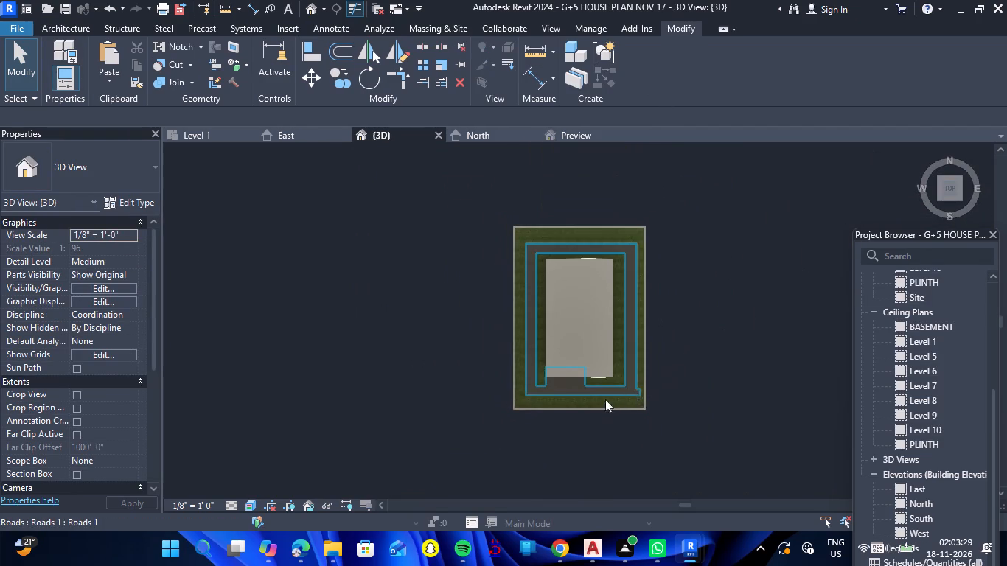
{"action": "scroll", "coordinate": [534, 427], "scroll_direction": "up", "scroll_amount": 13}
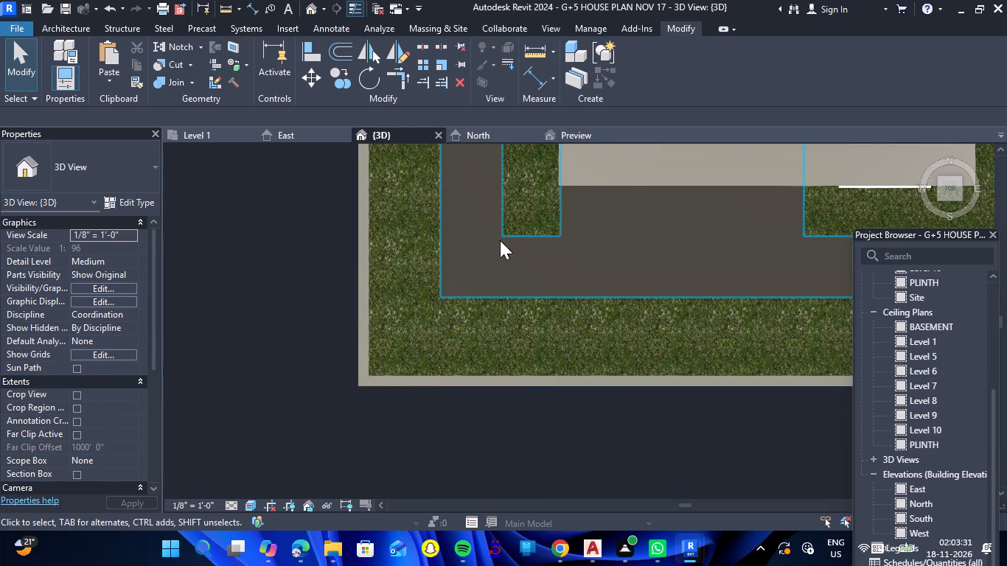
{"action": "left_click", "coordinate": [425, 46]}
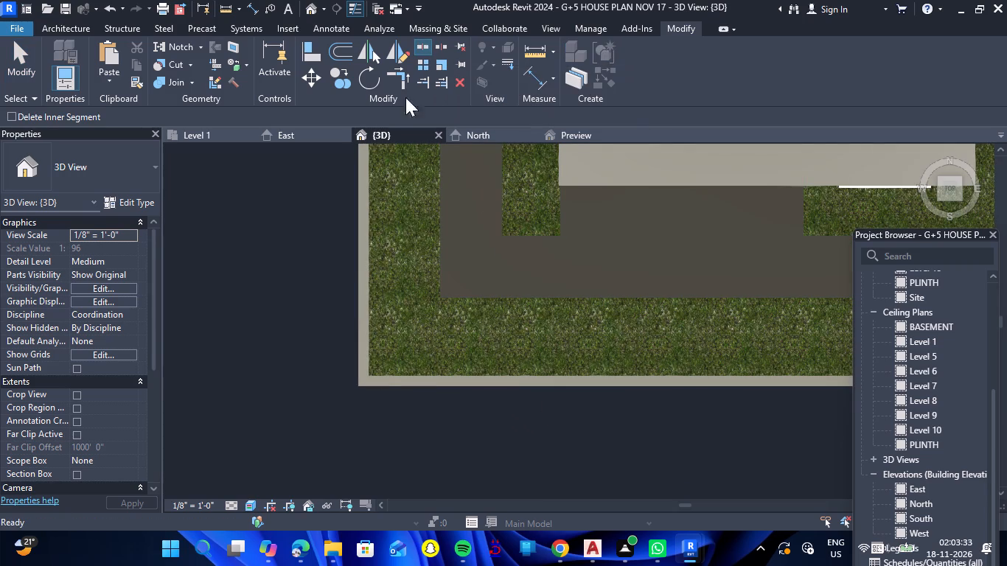
{"action": "left_click", "coordinate": [437, 381]}
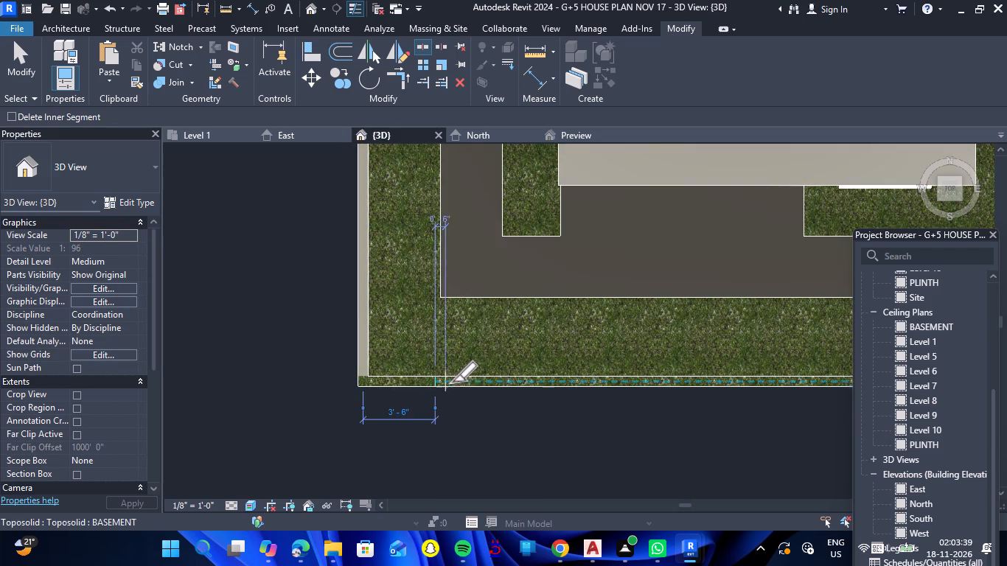
{"action": "left_click", "coordinate": [555, 385]}
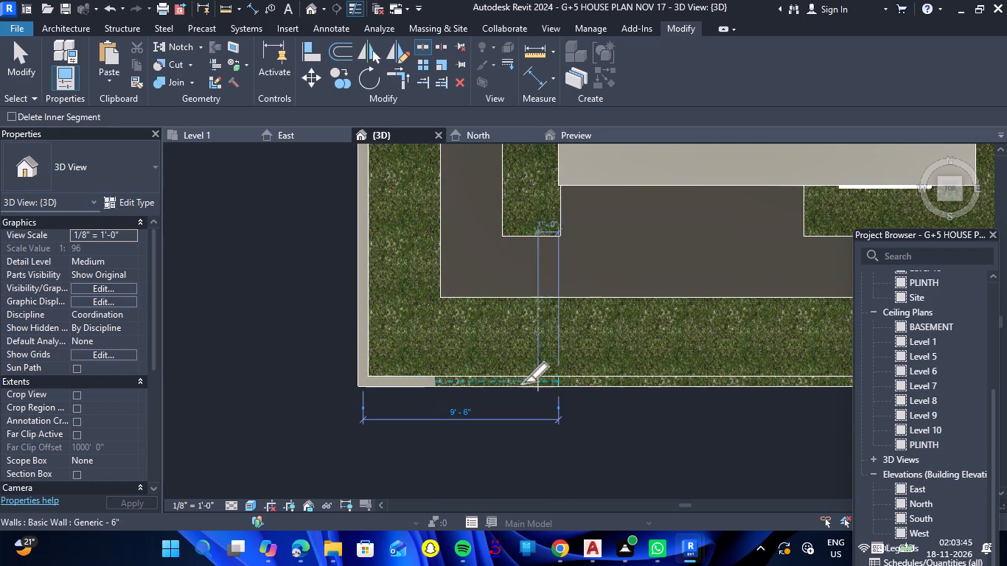
{"action": "scroll", "coordinate": [504, 375], "scroll_direction": "down", "scroll_amount": 7}
{"action": "scroll", "coordinate": [509, 394], "scroll_direction": "up", "scroll_amount": 4}
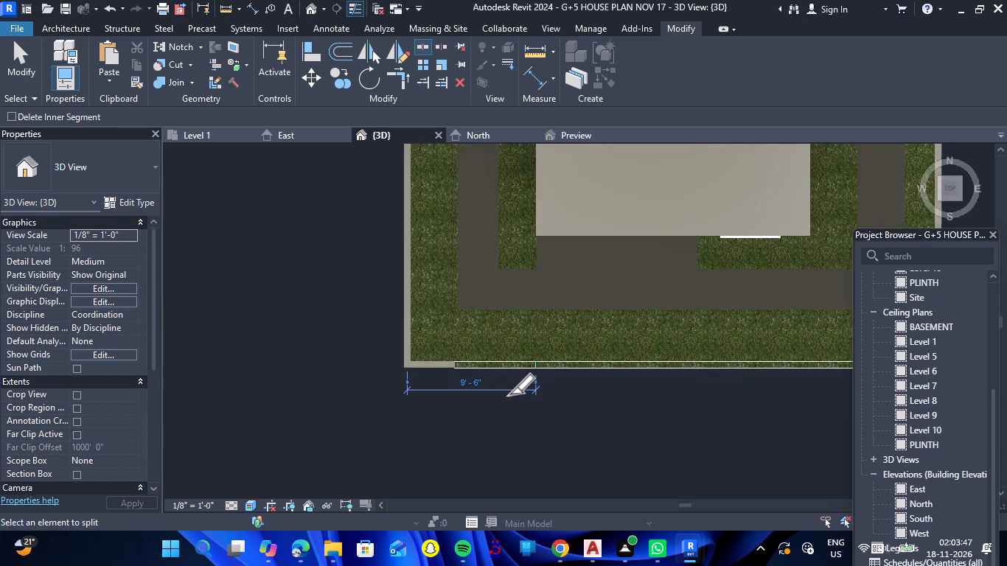
{"action": "key", "text": "Escape"}
{"action": "scroll", "coordinate": [485, 394], "scroll_direction": "up", "scroll_amount": 6}
{"action": "key", "text": "Escape"}
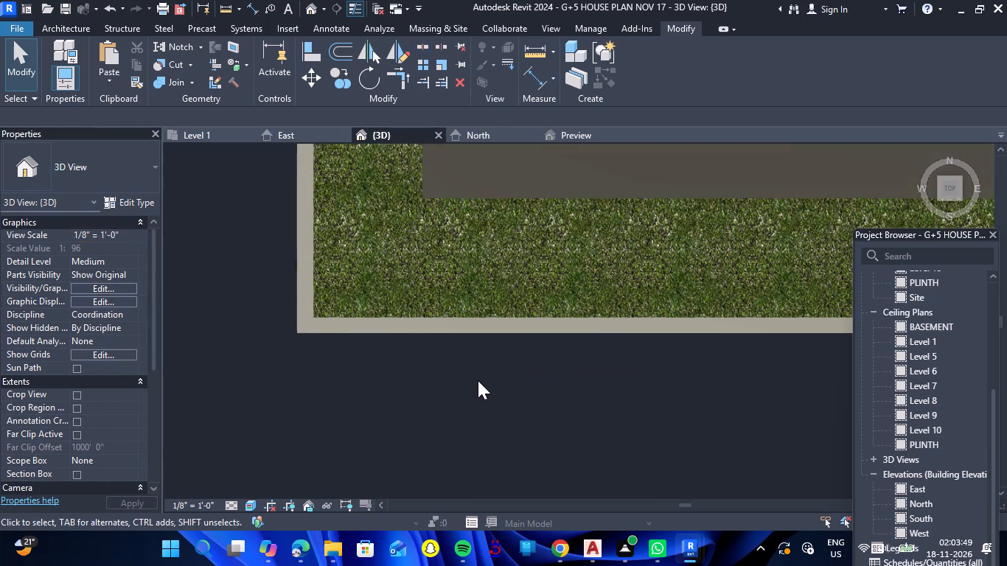
{"action": "left_click", "coordinate": [484, 335]}
{"action": "key", "text": "Delete"}
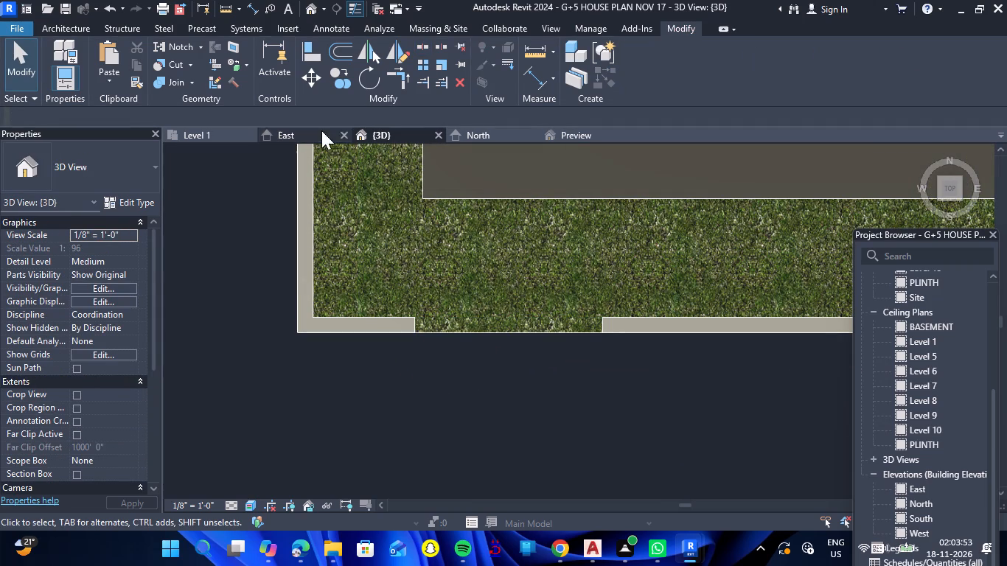
Draw a Generic - 6" wall stub about 0'-10" long, running inward from the west end of the front boundary wall's gate opening.
{"action": "left_click", "coordinate": [77, 34]}
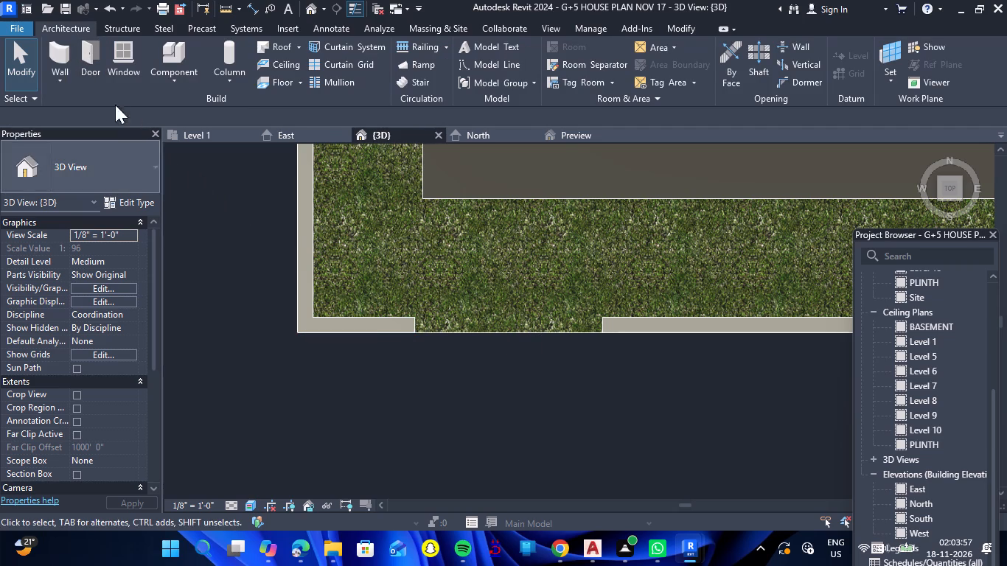
{"action": "left_click", "coordinate": [69, 64]}
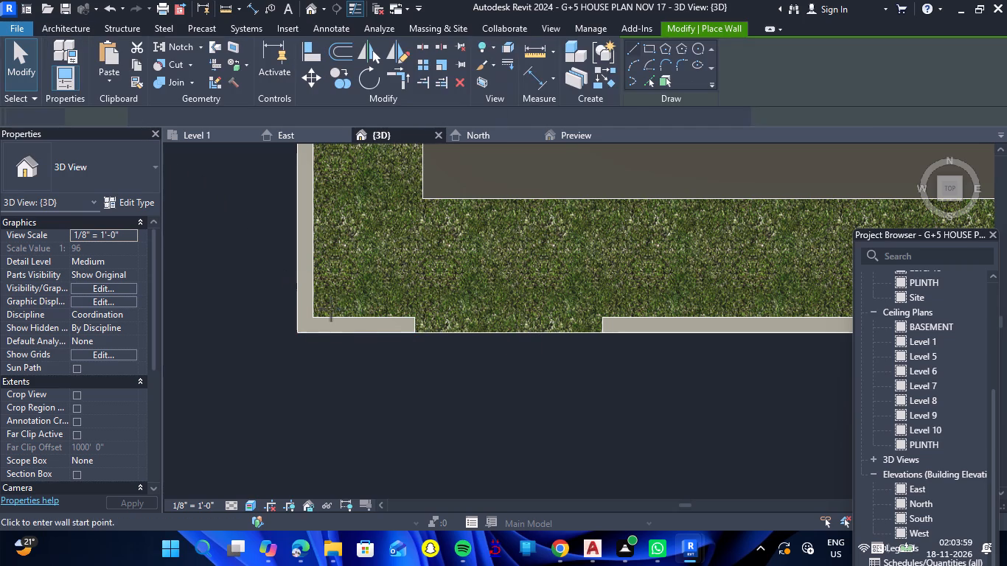
{"action": "scroll", "coordinate": [374, 335], "scroll_direction": "up", "scroll_amount": 5}
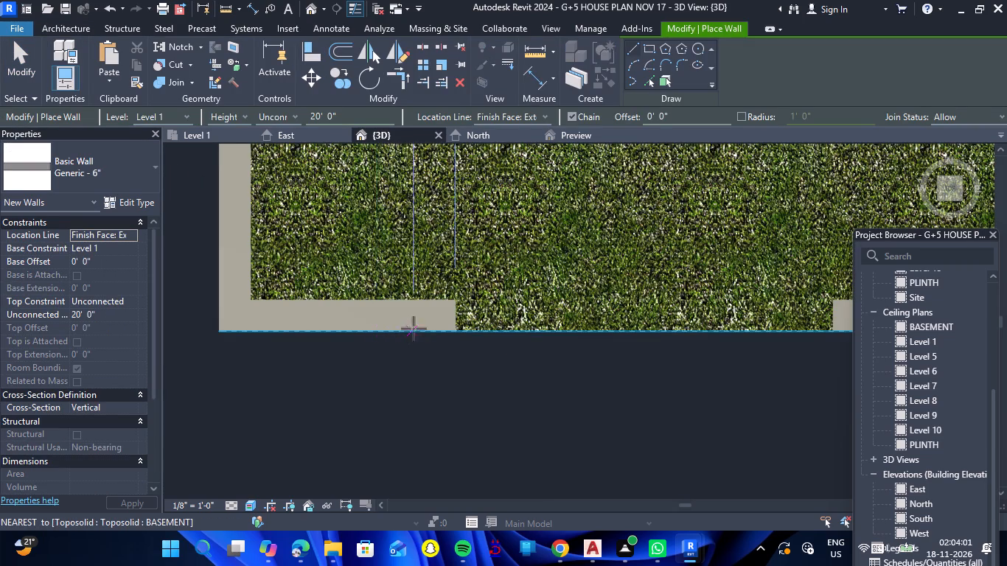
{"action": "scroll", "coordinate": [417, 325], "scroll_direction": "up", "scroll_amount": 4}
{"action": "left_click", "coordinate": [478, 335]}
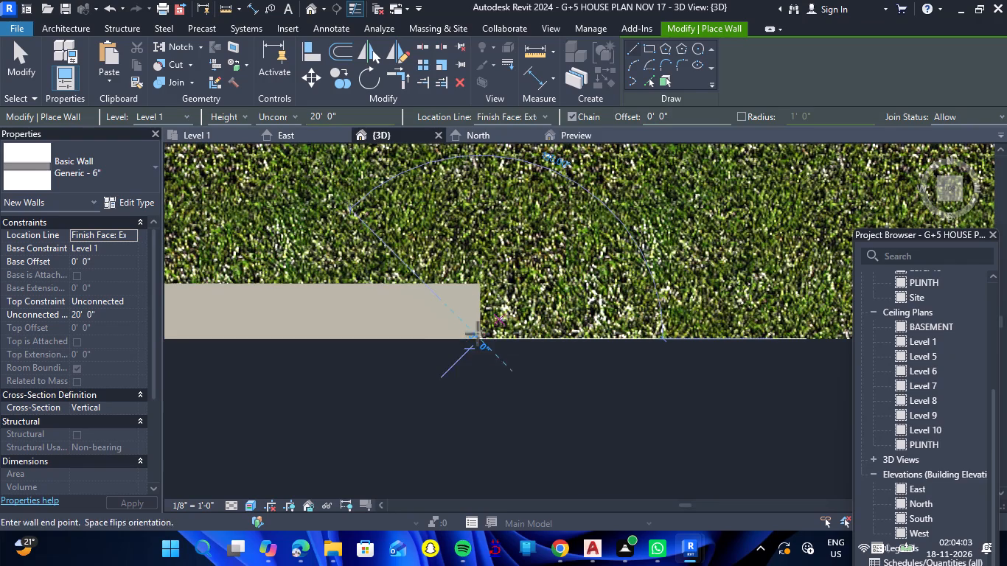
{"action": "left_click", "coordinate": [485, 251]}
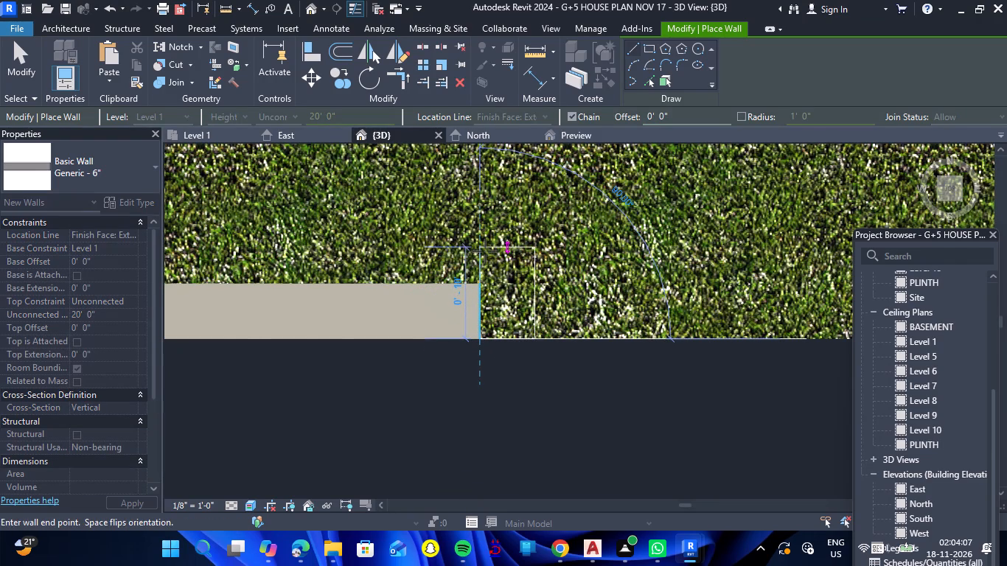
{"action": "scroll", "coordinate": [412, 285], "scroll_direction": "down", "scroll_amount": 4}
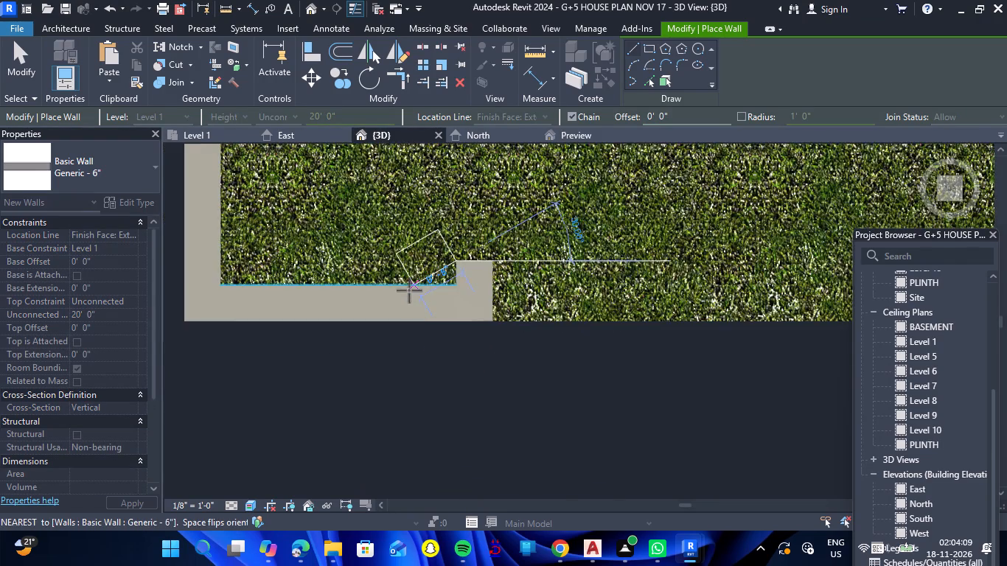
{"action": "scroll", "coordinate": [408, 293], "scroll_direction": "down", "scroll_amount": 3}
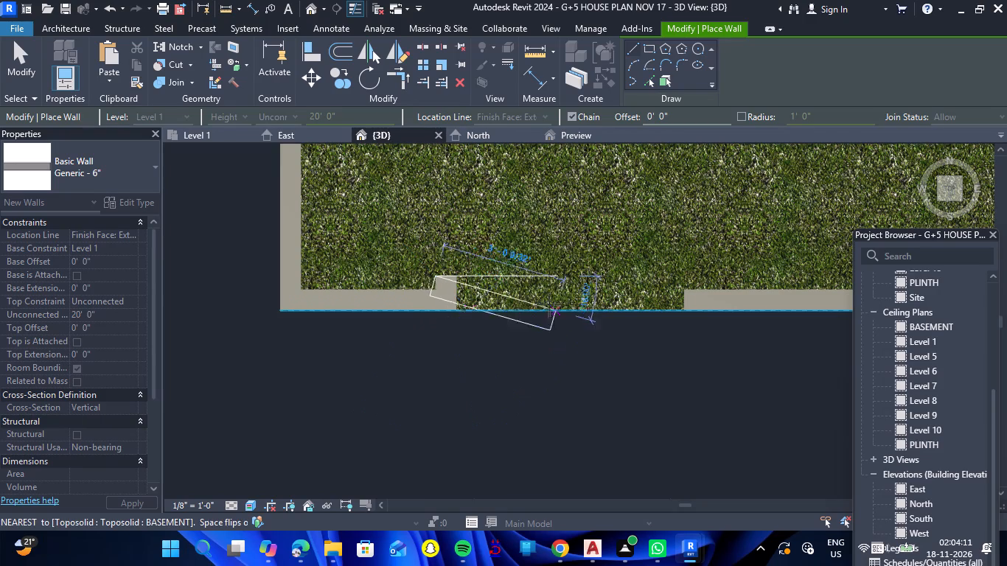
{"action": "key", "text": "Escape"}
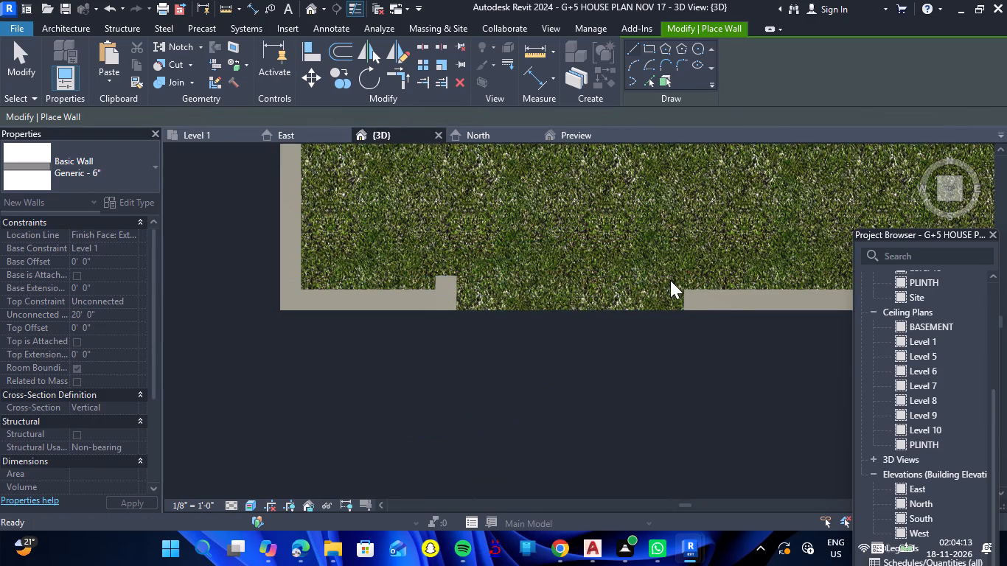
Draw a matching 0'-10" Generic - 6" wall stub inward from the east end of the gate opening.
{"action": "scroll", "coordinate": [678, 293], "scroll_direction": "up", "scroll_amount": 4}
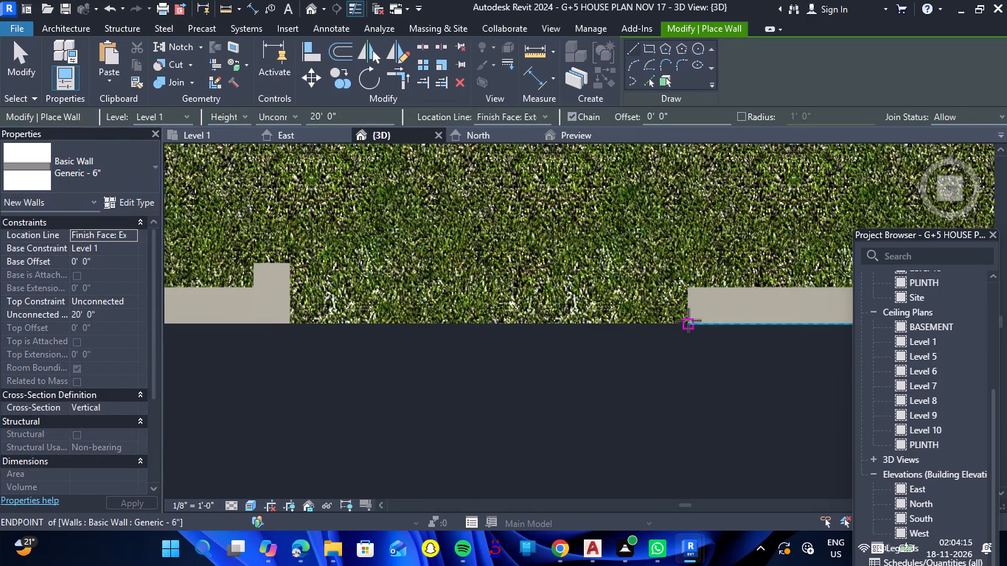
{"action": "left_click", "coordinate": [689, 321]}
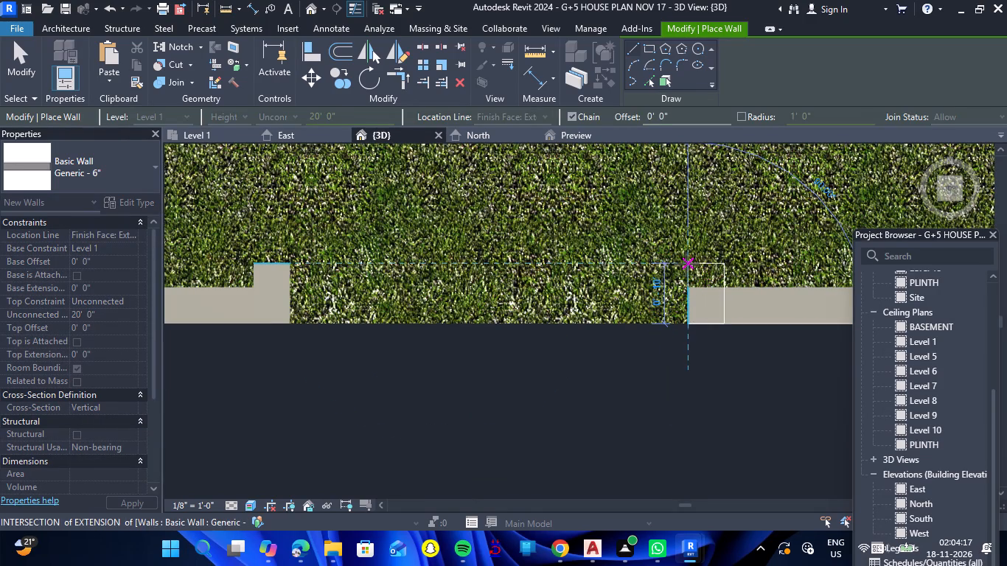
{"action": "left_click", "coordinate": [686, 264]}
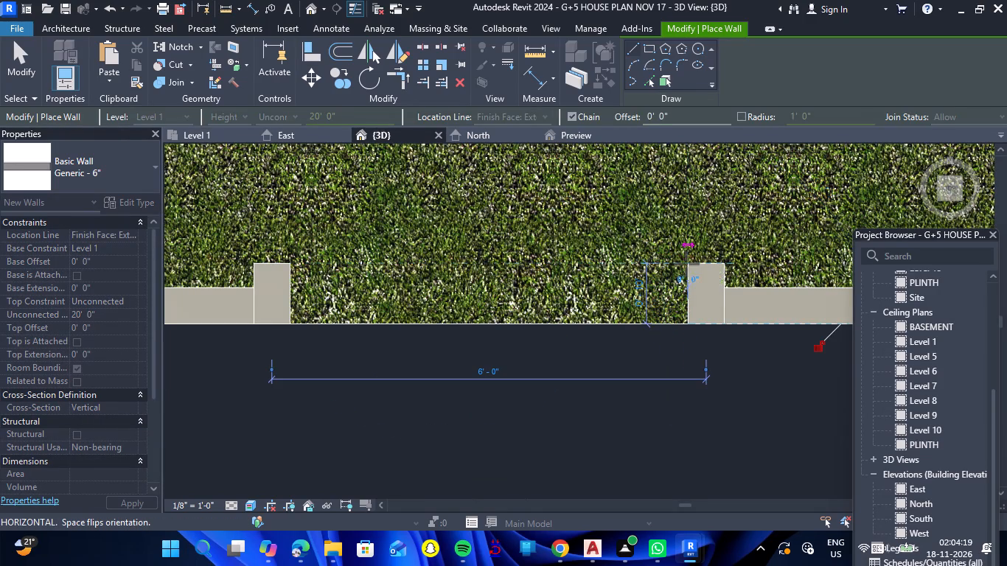
{"action": "key", "text": "Escape"}
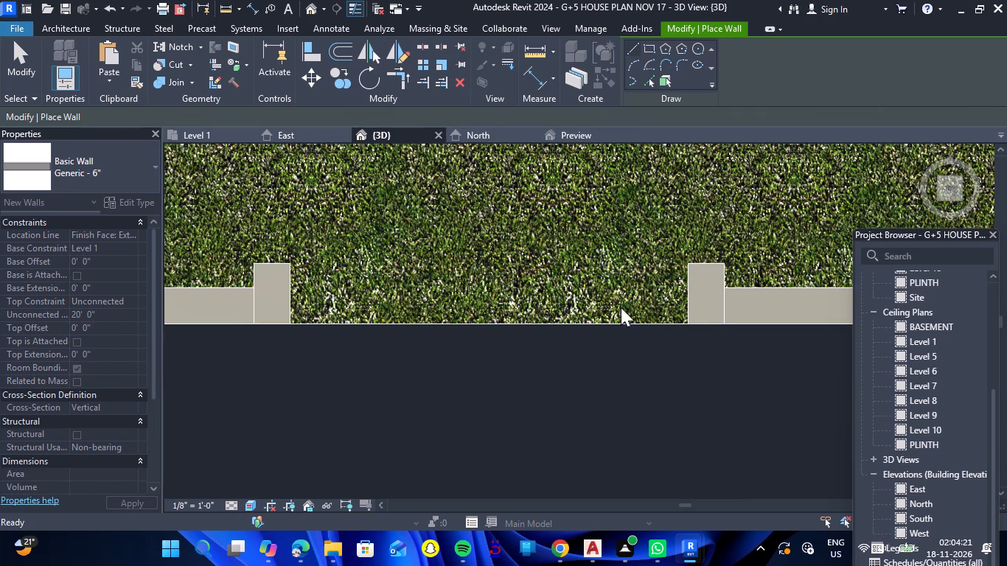
{"action": "key", "text": "Escape"}
Nudge the east gate stub westward until it stands inside the opening against the boundary wall's cut end.
{"action": "left_click", "coordinate": [290, 298]}
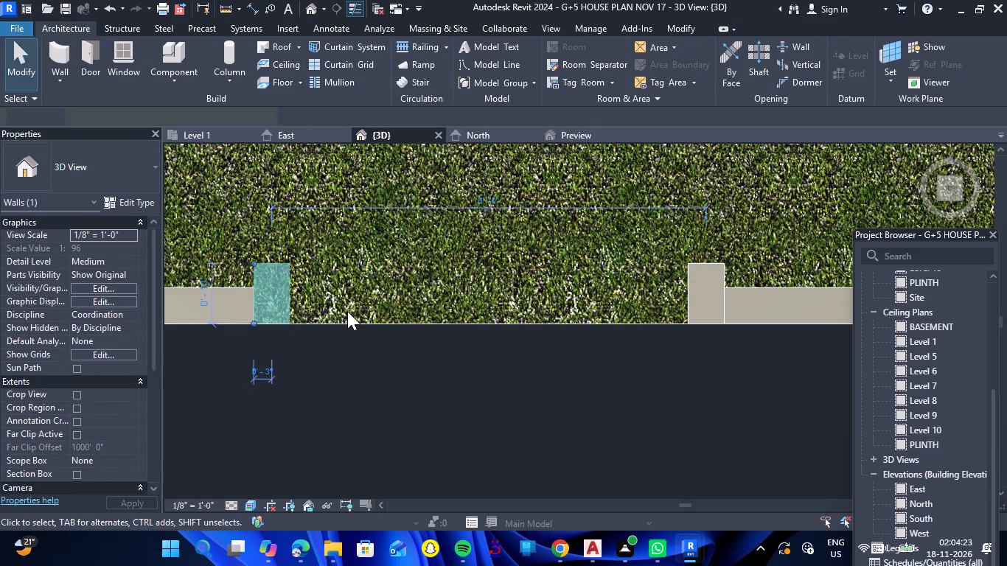
{"action": "key", "text": "Escape"}
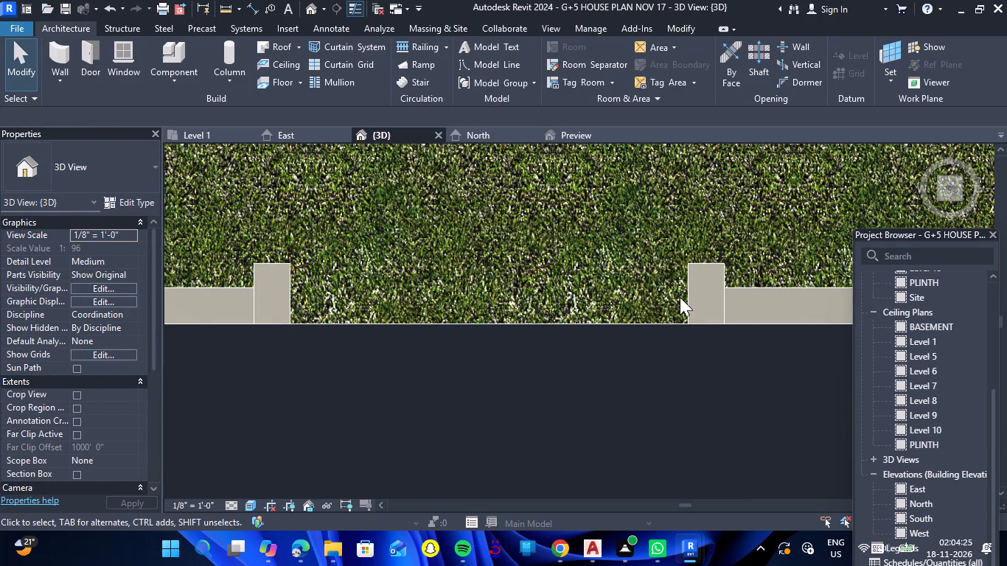
{"action": "left_click", "coordinate": [683, 298]}
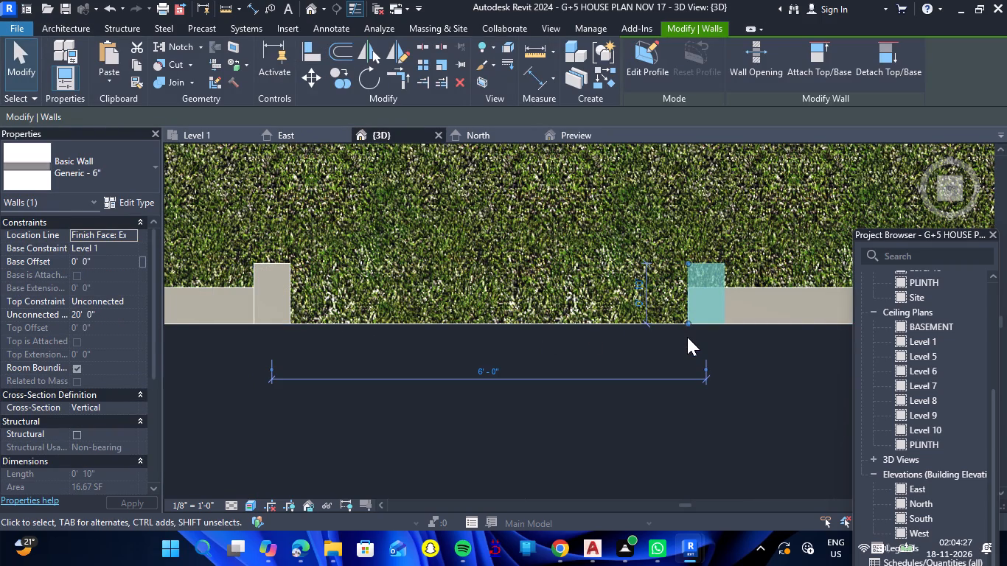
{"action": "key", "text": "Left"}
{"action": "key", "text": "Left"}
{"action": "key", "text": "Left"}
{"action": "key", "text": "Left"}
{"action": "key", "text": "Left"}
{"action": "key", "text": "Left"}
{"action": "key", "text": "Left"}
{"action": "key", "text": "Left"}
{"action": "key", "text": "Left"}
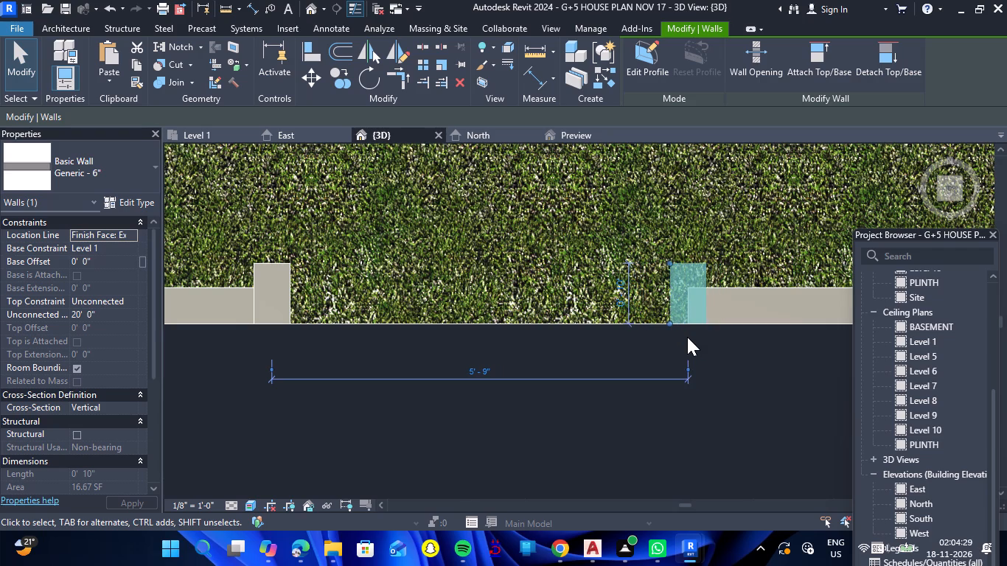
{"action": "key", "text": "Left"}
{"action": "key", "text": "Left"}
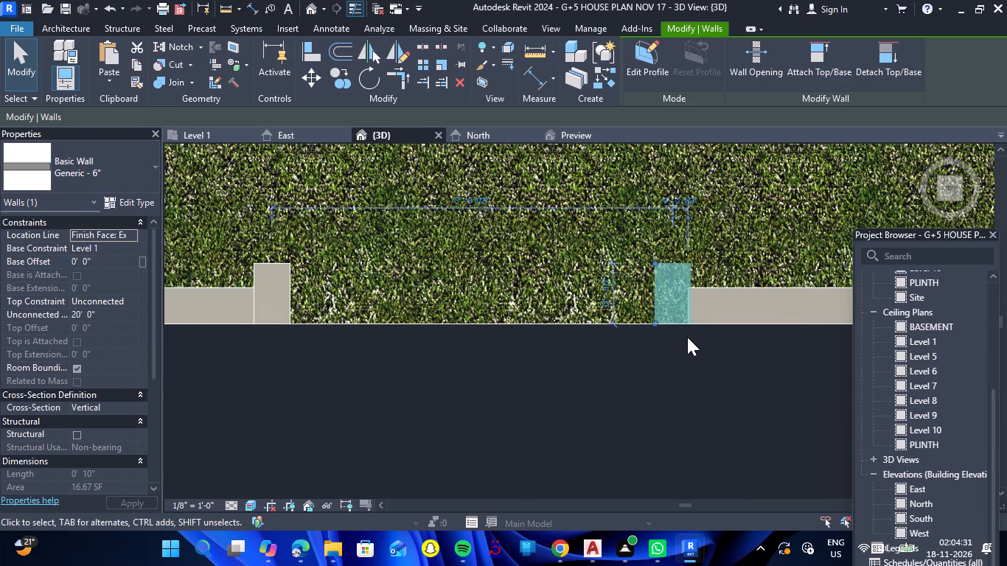
{"action": "key", "text": "Left"}
{"action": "scroll", "coordinate": [685, 340], "scroll_direction": "up", "scroll_amount": 7}
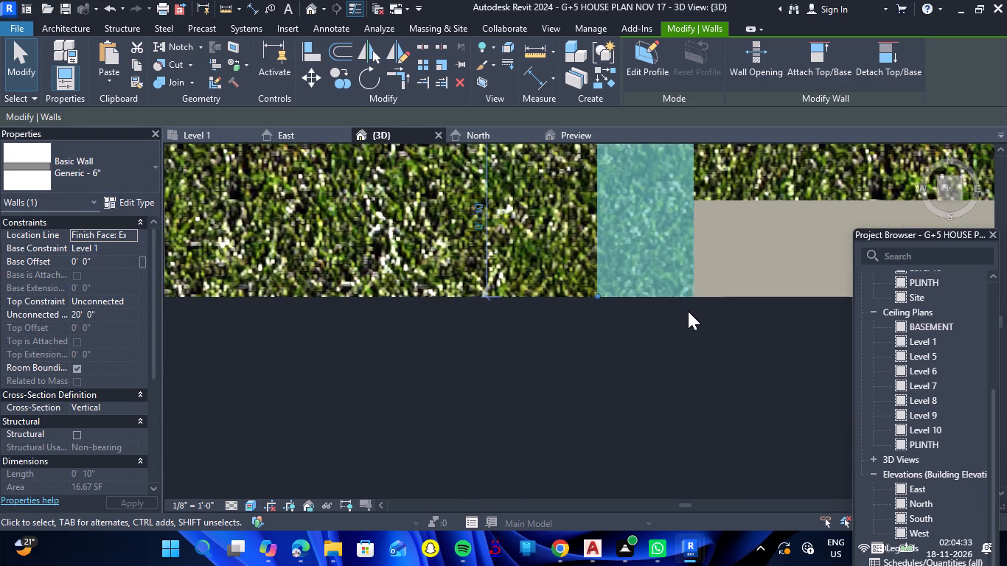
{"action": "scroll", "coordinate": [695, 261], "scroll_direction": "up", "scroll_amount": 4}
{"action": "key", "text": "Escape"}
Reopen the in-place road's extrusion sketch and draw a 3'-6" wide branch from its front edge, 1'-6" from the west corner, through the gate opening.
{"action": "scroll", "coordinate": [714, 332], "scroll_direction": "down", "scroll_amount": 8}
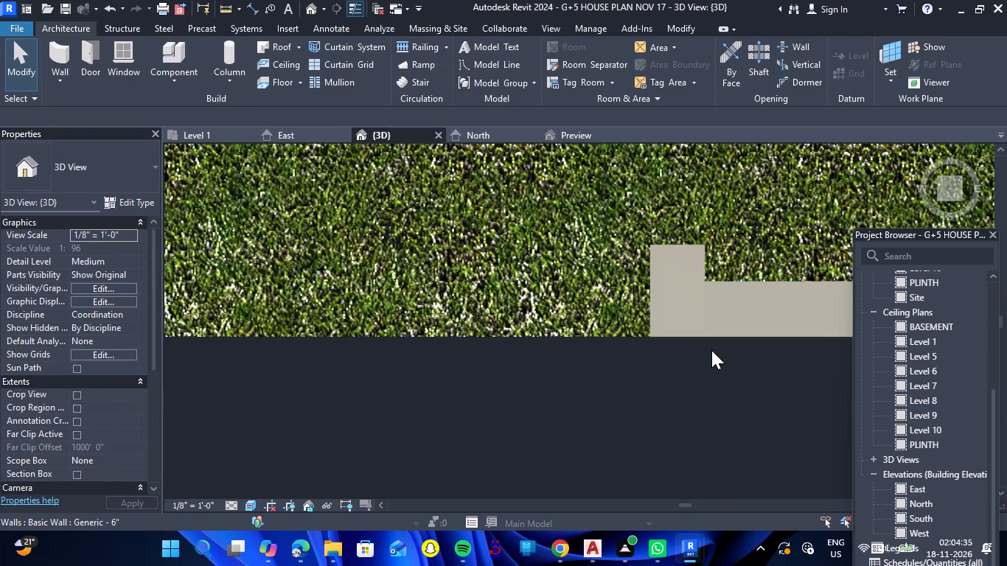
{"action": "scroll", "coordinate": [711, 369], "scroll_direction": "down", "scroll_amount": 14}
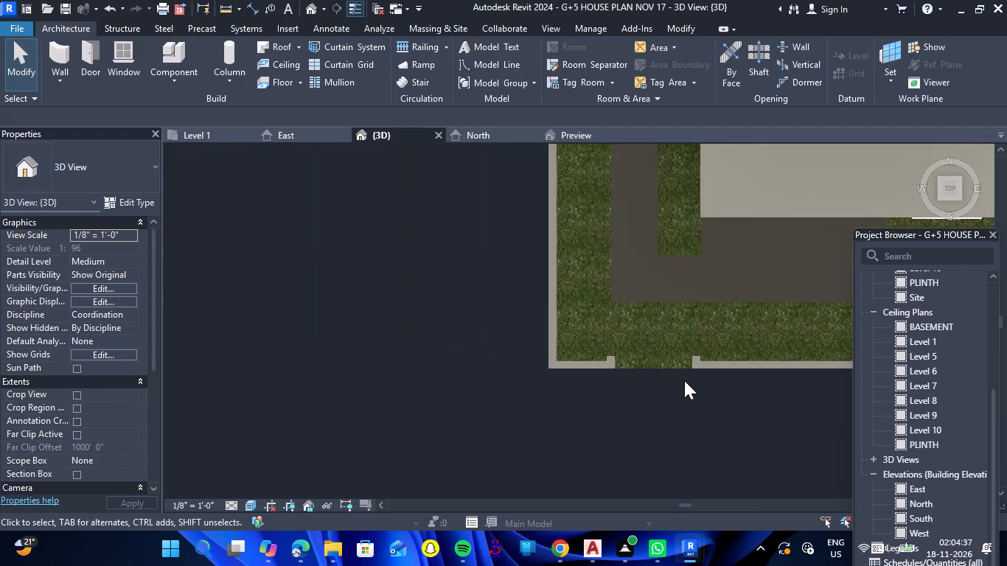
{"action": "double_click", "coordinate": [645, 303]}
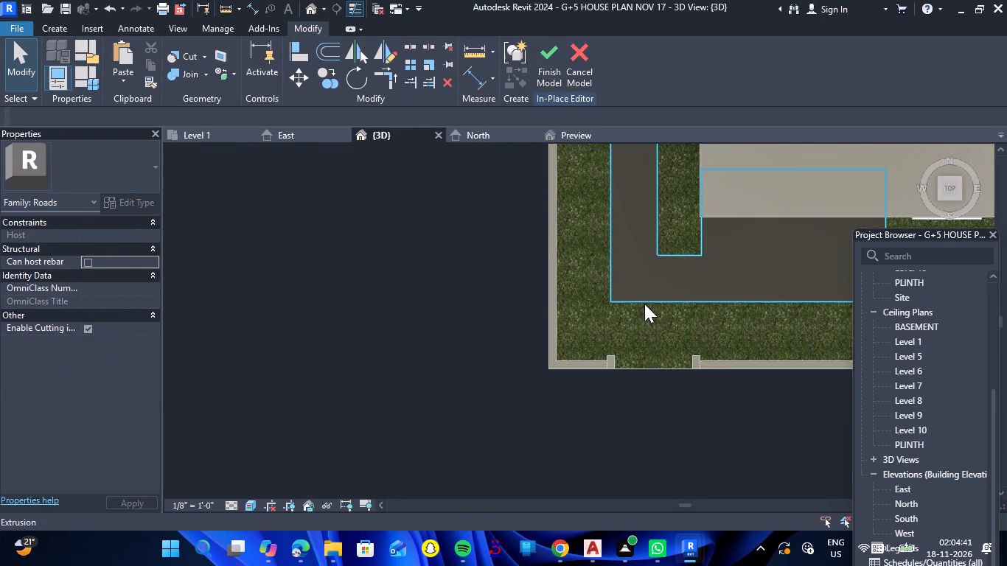
{"action": "left_click", "coordinate": [642, 298]}
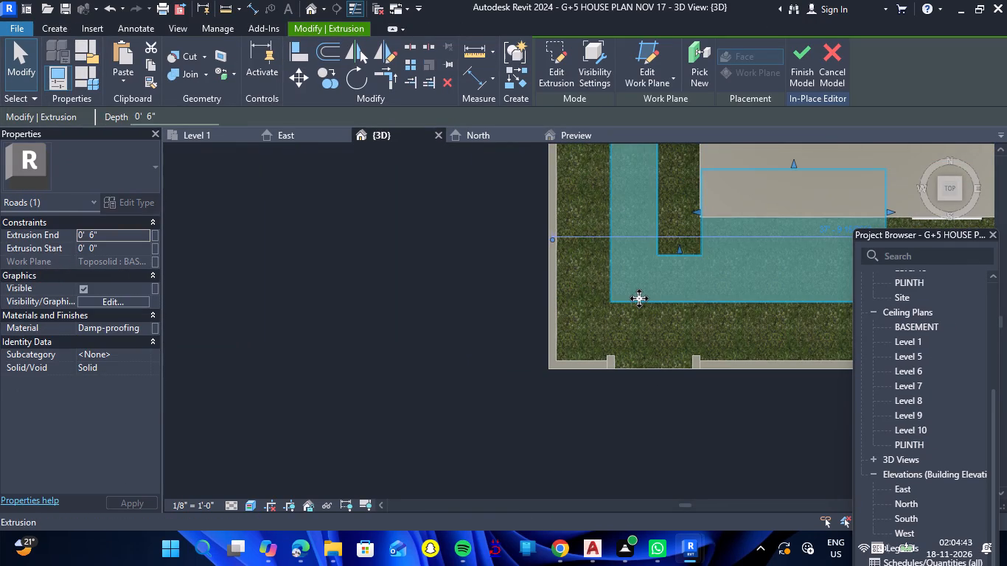
{"action": "double_click", "coordinate": [639, 298]}
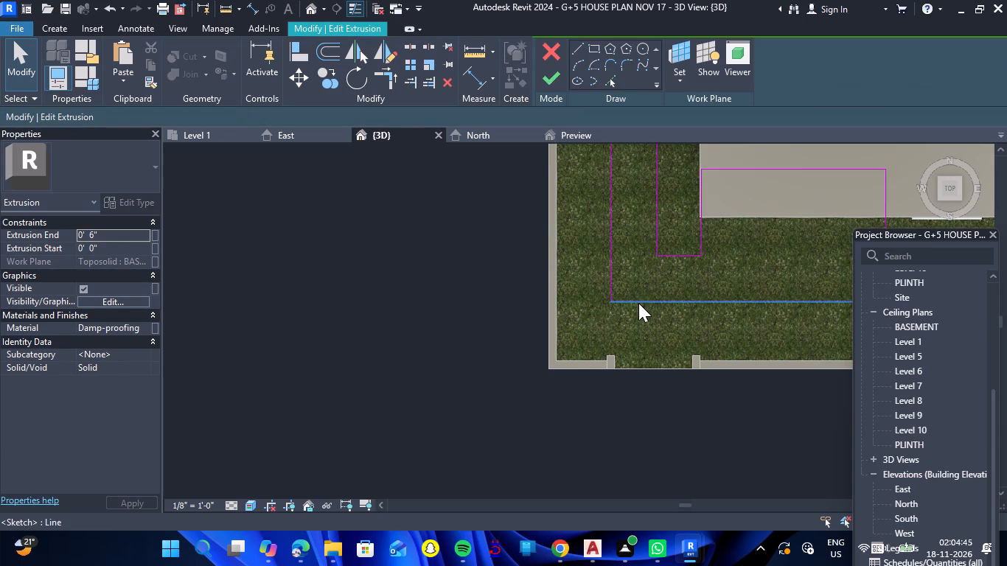
{"action": "left_click", "coordinate": [574, 52]}
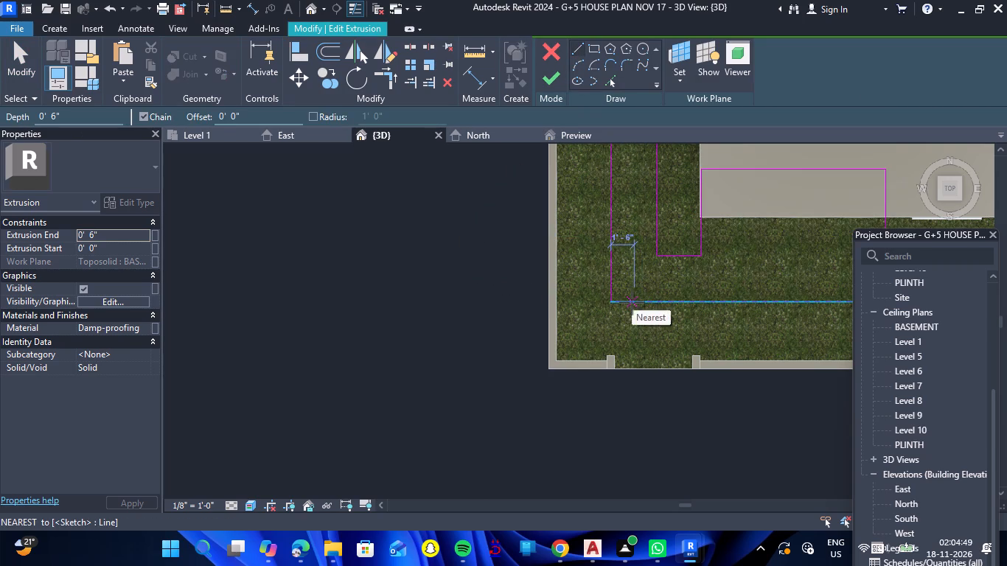
{"action": "left_click", "coordinate": [632, 302]}
{"action": "left_click", "coordinate": [634, 368]}
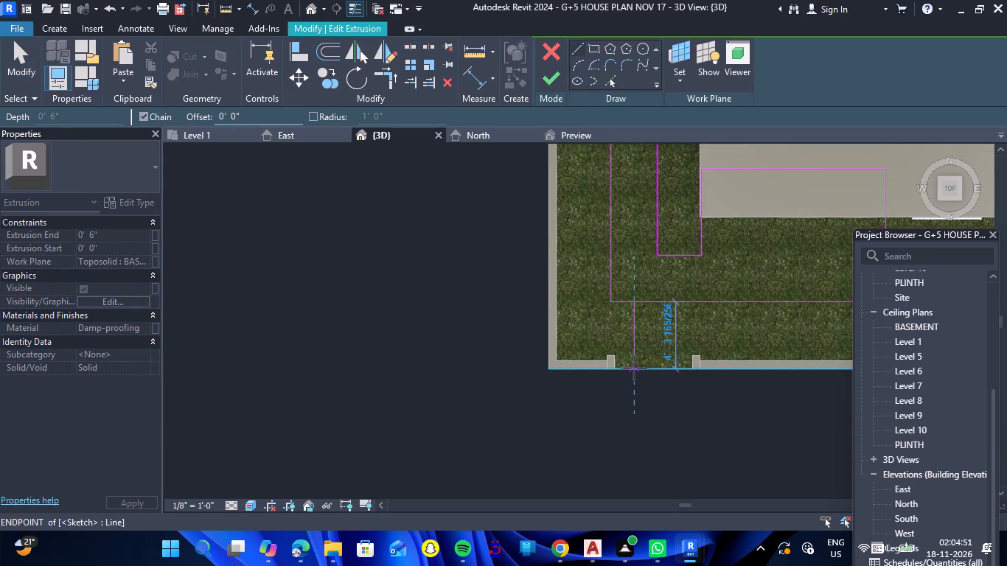
{"action": "double_click", "coordinate": [685, 368]}
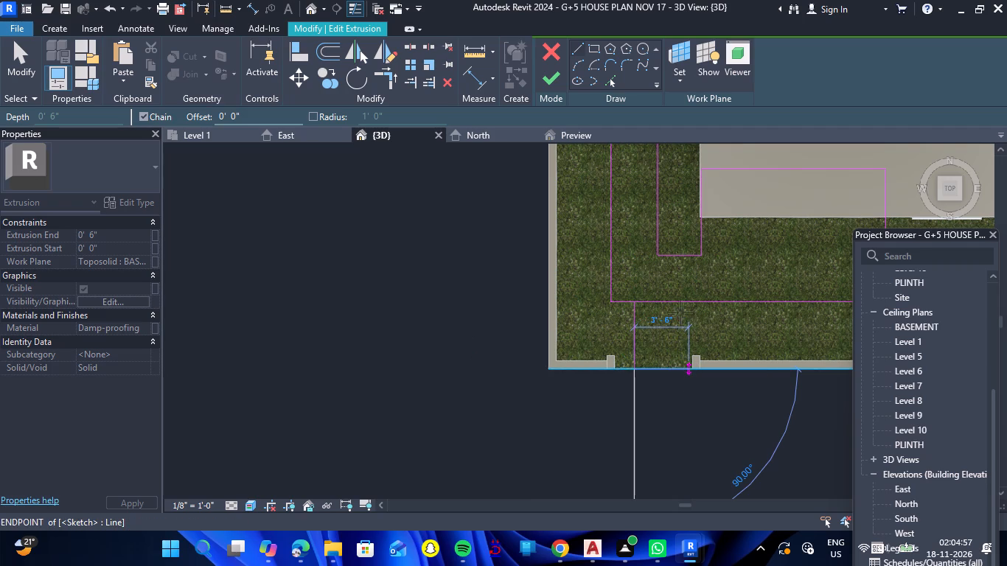
{"action": "left_click", "coordinate": [687, 301]}
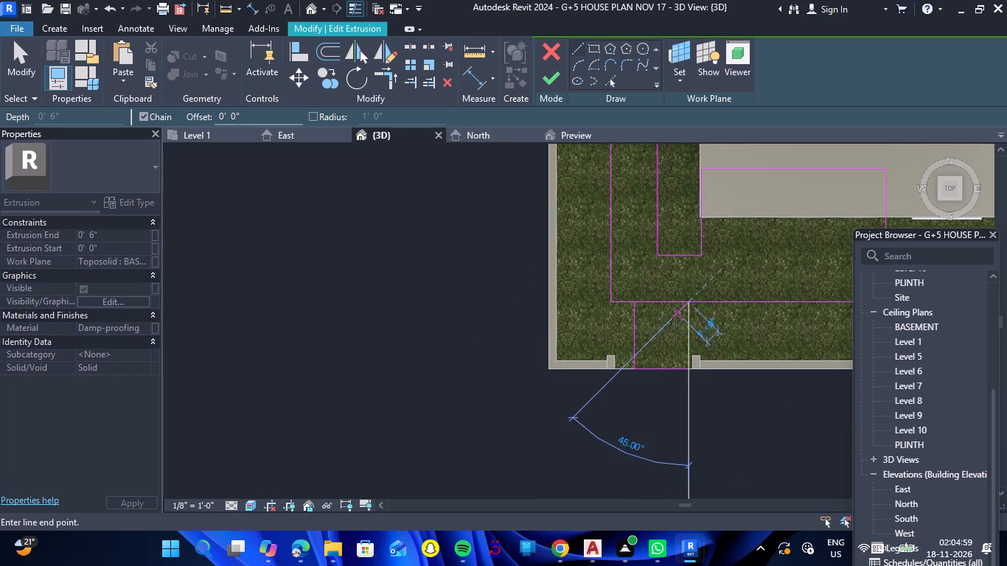
{"action": "key", "text": "Escape"}
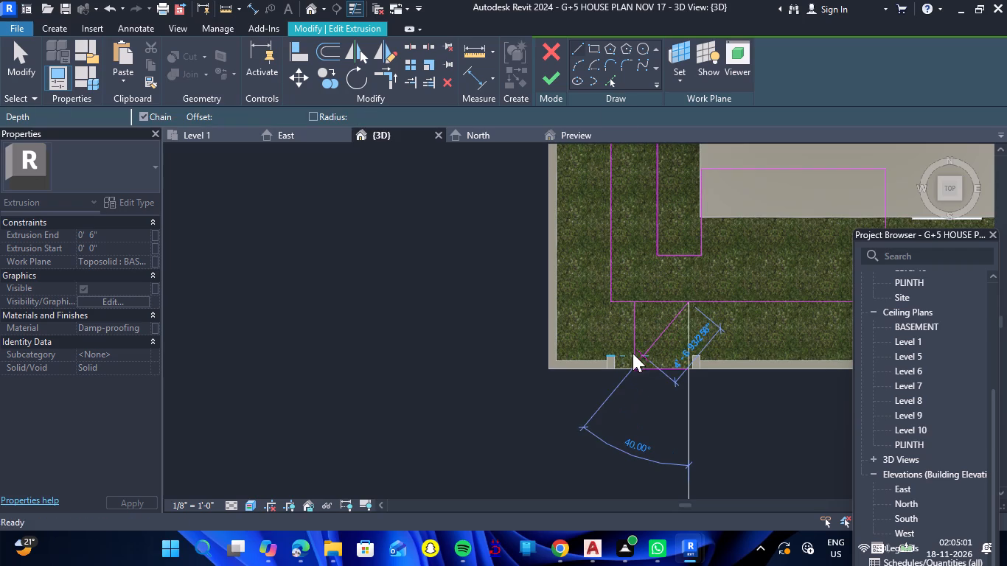
{"action": "scroll", "coordinate": [635, 360], "scroll_direction": "up", "scroll_amount": 5}
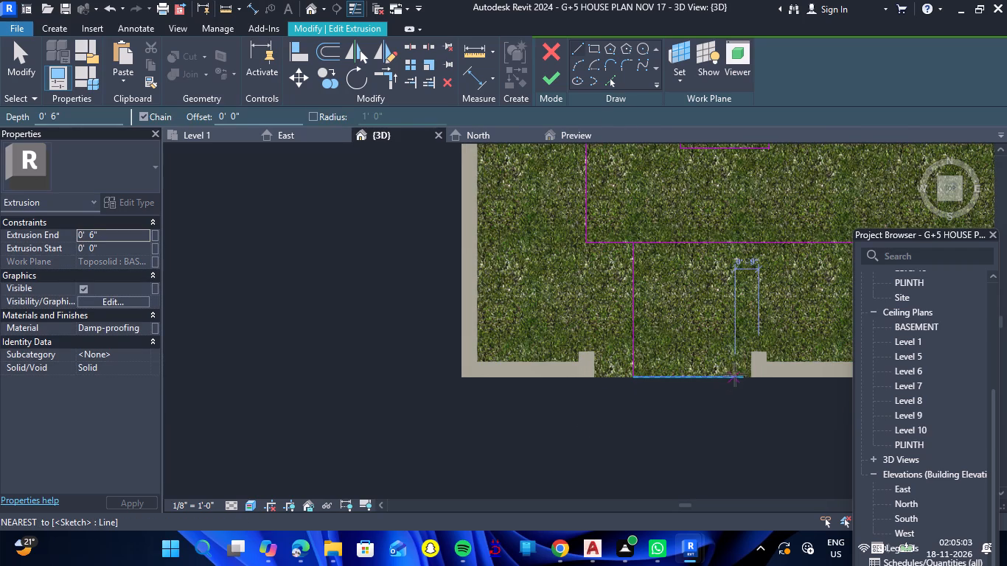
{"action": "left_click", "coordinate": [739, 376]}
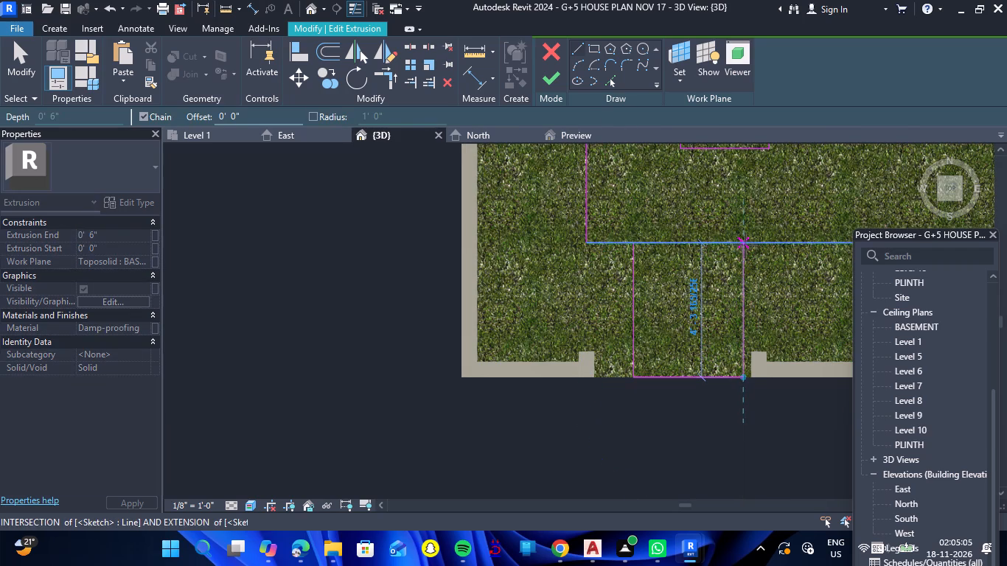
{"action": "left_click", "coordinate": [745, 245]}
{"action": "key", "text": "Escape"}
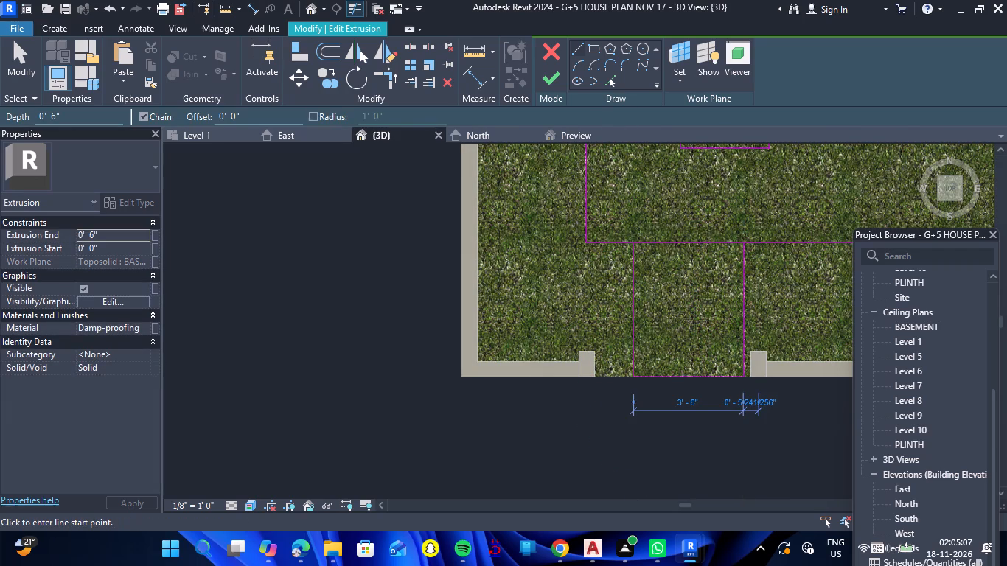
{"action": "key", "text": "Escape"}
Nudge the road branch's west sketch line westward to the inner face of the west gate stub, making the branch 4'-9" wide.
{"action": "scroll", "coordinate": [658, 388], "scroll_direction": "up", "scroll_amount": 5}
{"action": "left_click", "coordinate": [604, 333]}
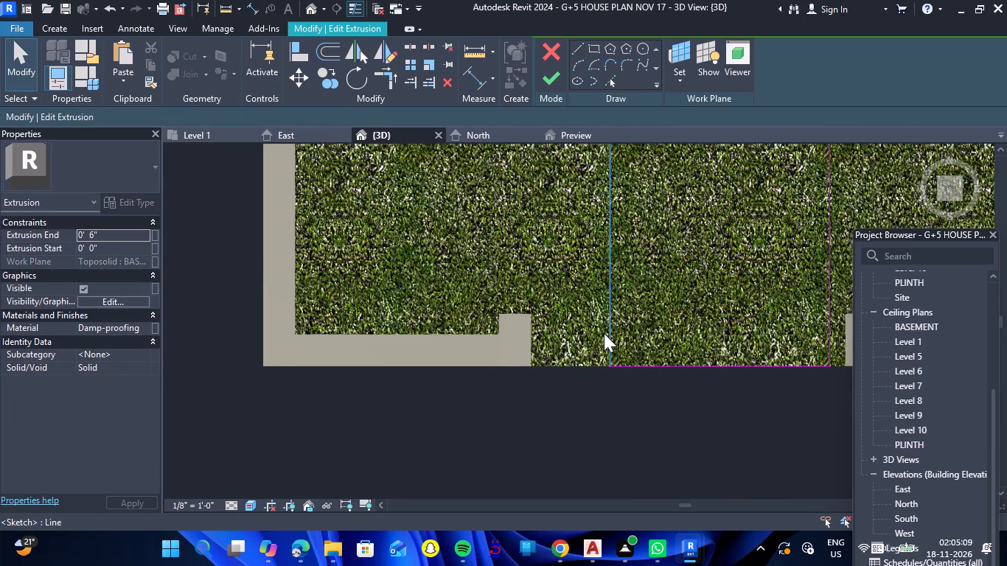
{"action": "key", "text": "Left"}
{"action": "key", "text": "Left"}
{"action": "key", "text": "Left"}
{"action": "key", "text": "Left"}
{"action": "key", "text": "Left"}
{"action": "key", "text": "Left"}
{"action": "key", "text": "Left"}
{"action": "key", "text": "Left"}
{"action": "key", "text": "Left"}
{"action": "key", "text": "Left"}
{"action": "key", "text": "Left"}
{"action": "key", "text": "Left"}
{"action": "key", "text": "Left"}
{"action": "key", "text": "Left"}
{"action": "key", "text": "Left"}
{"action": "key", "text": "Left"}
{"action": "key", "text": "Left"}
{"action": "key", "text": "Left"}
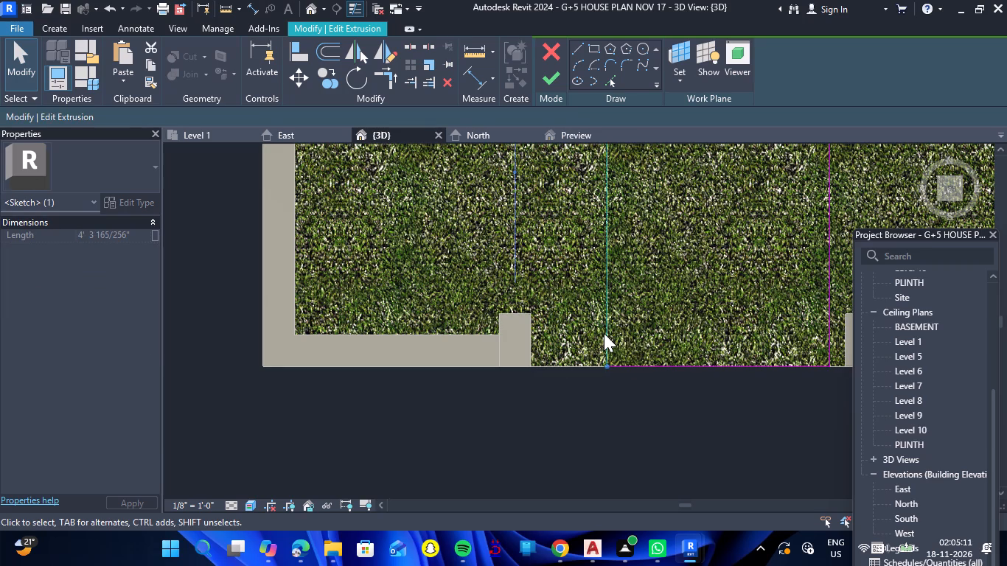
{"action": "key", "text": "Left"}
{"action": "key", "text": "Left"}
{"action": "key", "text": "Left"}
{"action": "key", "text": "Left"}
{"action": "key", "text": "Left"}
{"action": "key", "text": "Left"}
{"action": "key", "text": "Left"}
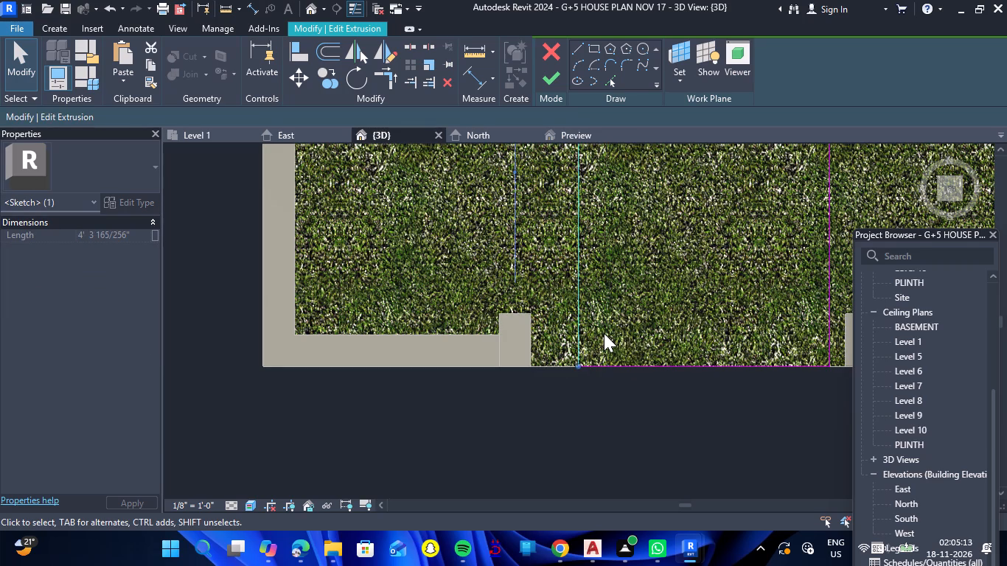
{"action": "key", "text": "Left"}
{"action": "key", "text": "Left"}
{"action": "key", "text": "Left"}
{"action": "key", "text": "Left"}
{"action": "key", "text": "Left"}
{"action": "key", "text": "Left"}
{"action": "key", "text": "Left"}
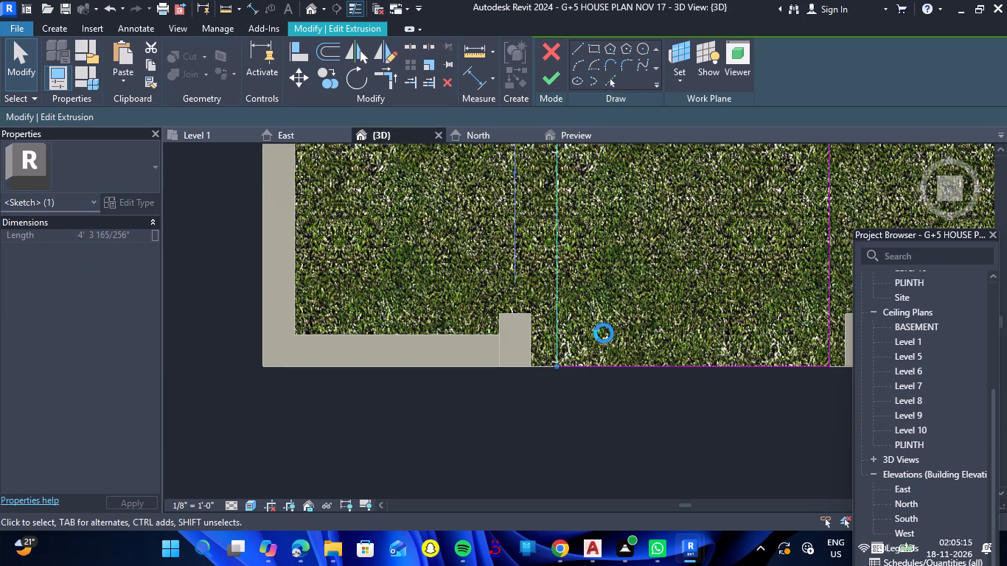
{"action": "key", "text": "Left"}
{"action": "key", "text": "Left"}
{"action": "key", "text": "Left"}
{"action": "key", "text": "Left"}
{"action": "key", "text": "Left"}
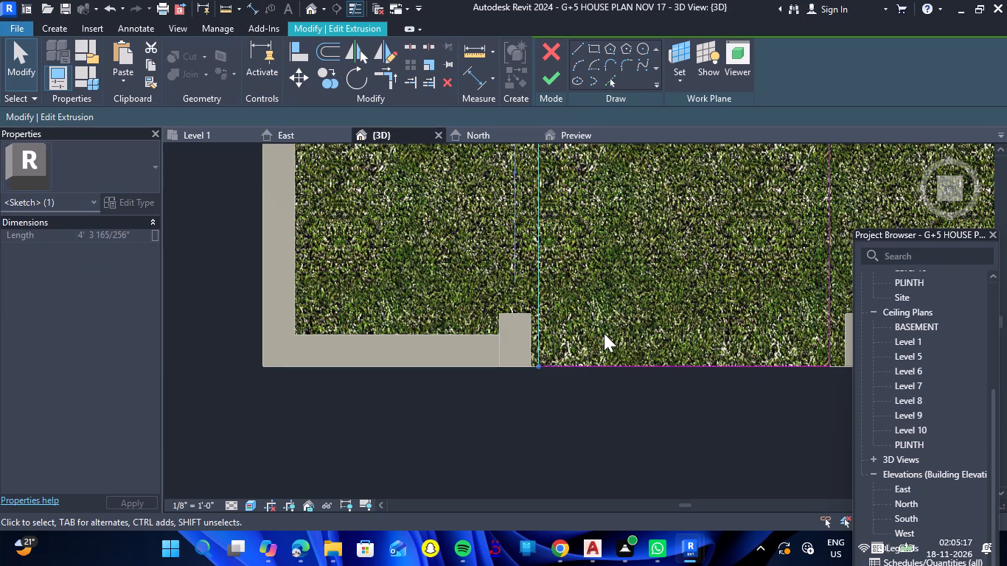
{"action": "key", "text": "Left"}
{"action": "key", "text": "Left"}
{"action": "key", "text": "Left"}
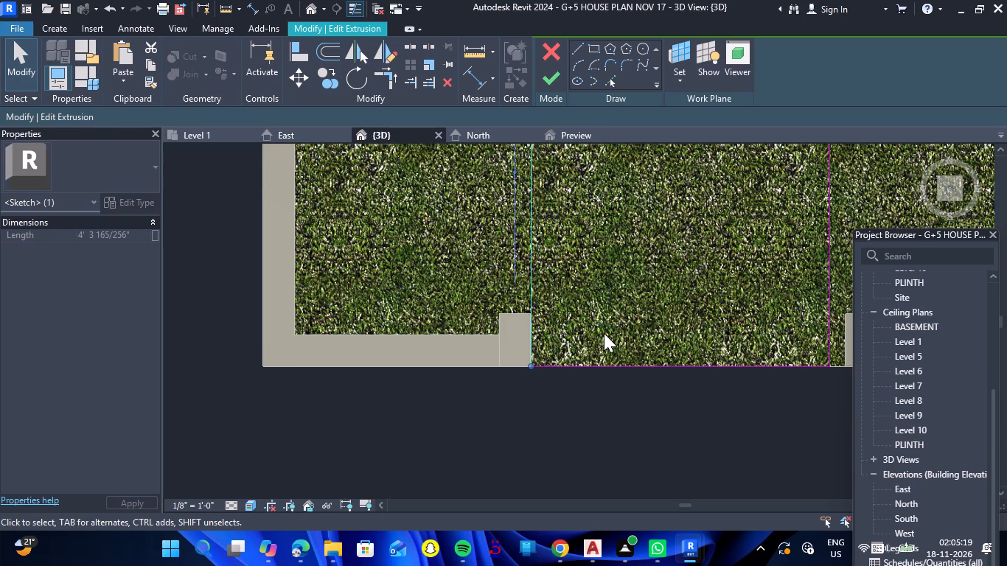
{"action": "key", "text": "Escape"}
Nudge the branch's east sketch line eastward to the inner face of the east gate stub, making the branch 5'-0" wide.
{"action": "scroll", "coordinate": [474, 382], "scroll_direction": "down", "scroll_amount": 7}
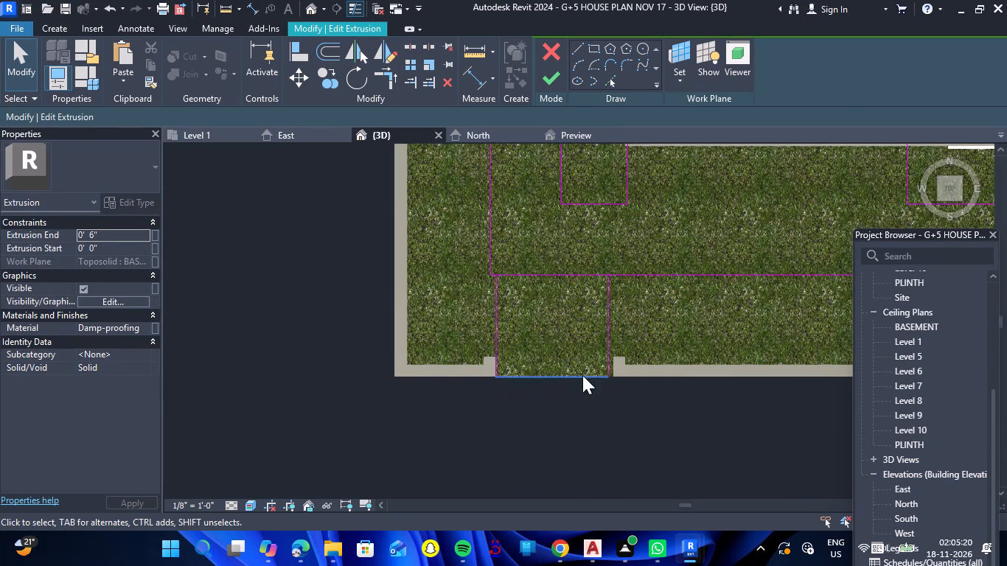
{"action": "scroll", "coordinate": [589, 371], "scroll_direction": "up", "scroll_amount": 8}
{"action": "left_click", "coordinate": [620, 371]}
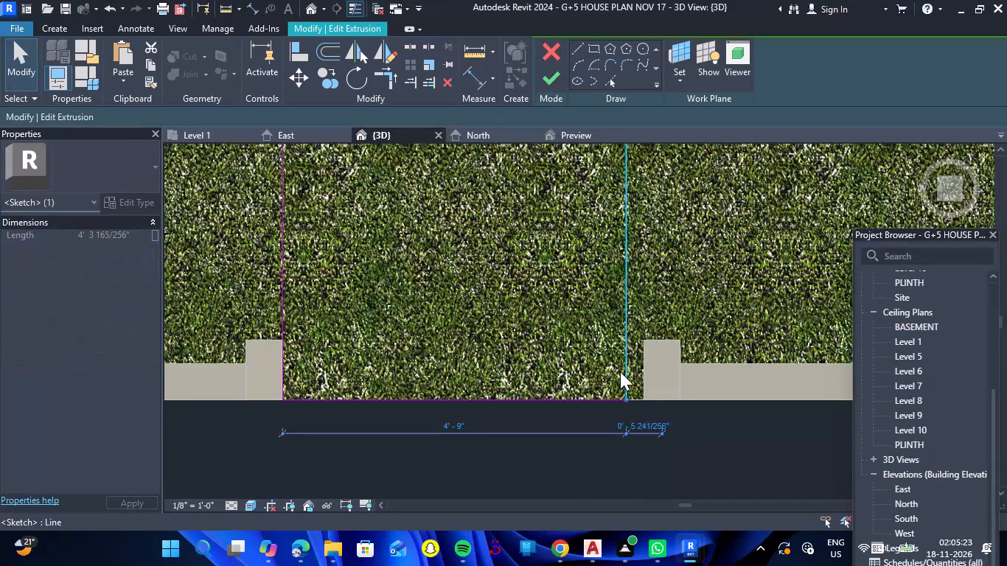
{"action": "key", "text": "Right"}
{"action": "key", "text": "Right"}
{"action": "key", "text": "Right"}
{"action": "key", "text": "Right"}
{"action": "key", "text": "Right"}
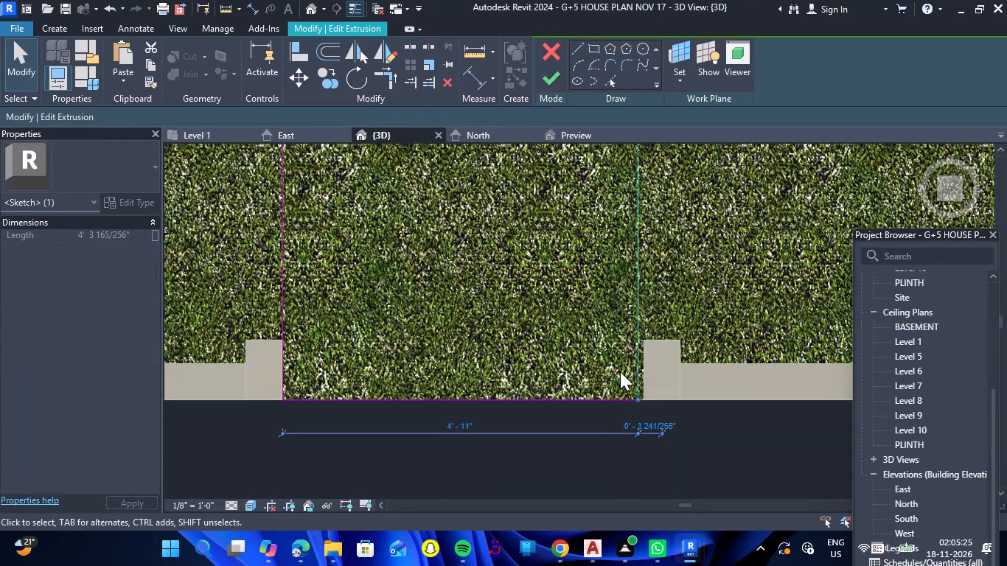
{"action": "key", "text": "Right"}
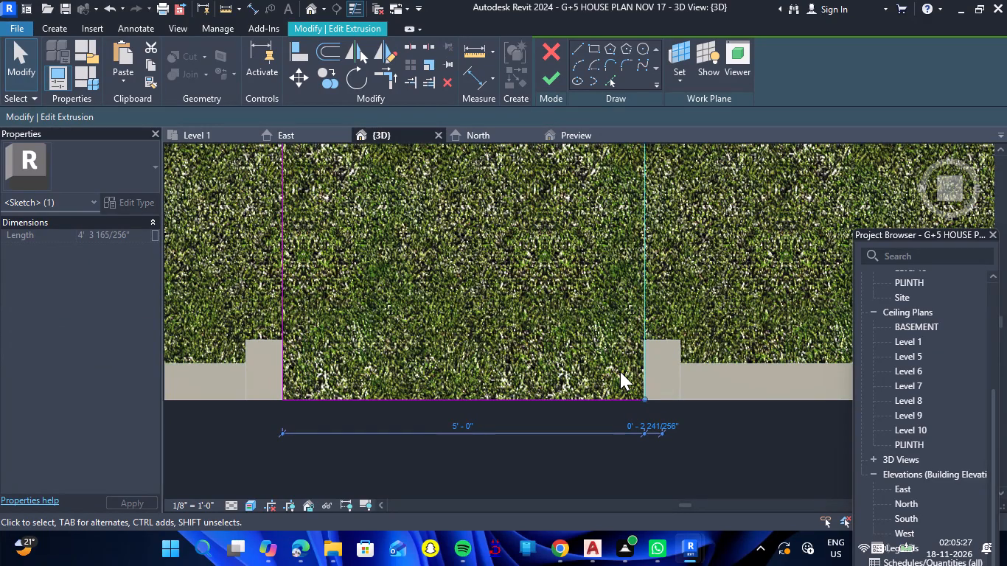
{"action": "key", "text": "Escape"}
Split the road's front edge line at a point between the two branch side lines.
{"action": "scroll", "coordinate": [596, 363], "scroll_direction": "down", "scroll_amount": 4}
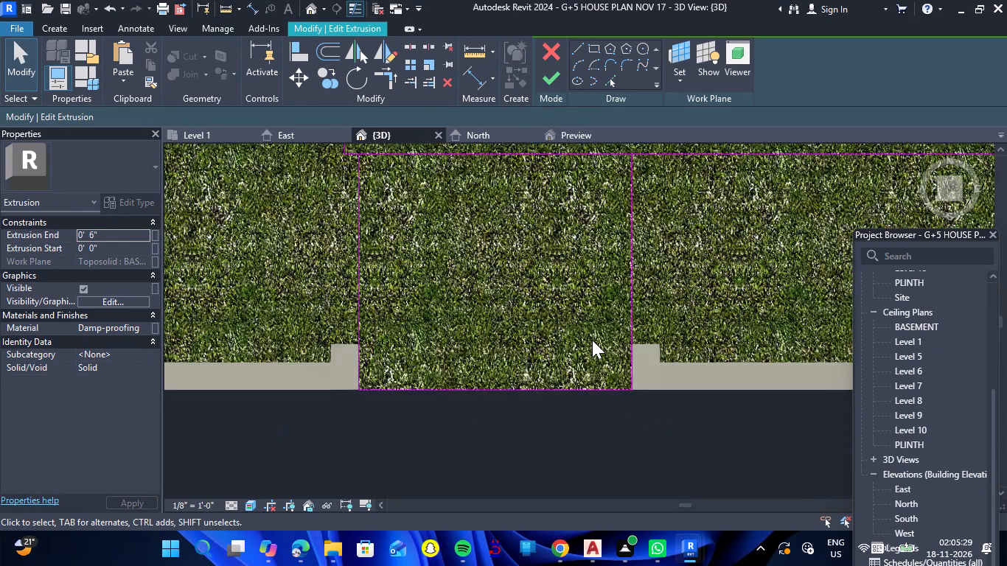
{"action": "scroll", "coordinate": [592, 340], "scroll_direction": "down", "scroll_amount": 4}
{"action": "scroll", "coordinate": [549, 266], "scroll_direction": "up", "scroll_amount": 5}
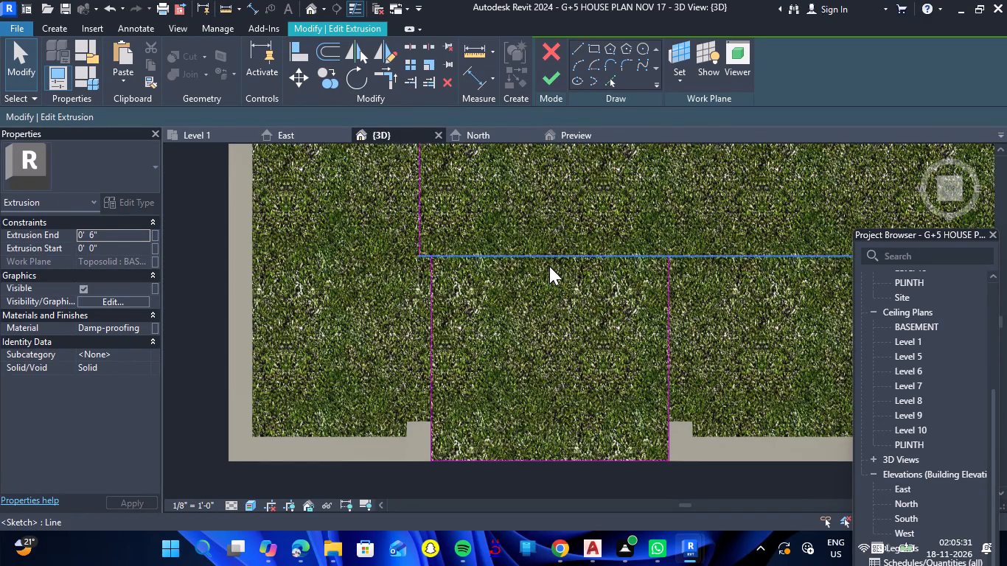
{"action": "scroll", "coordinate": [512, 248], "scroll_direction": "up", "scroll_amount": 2}
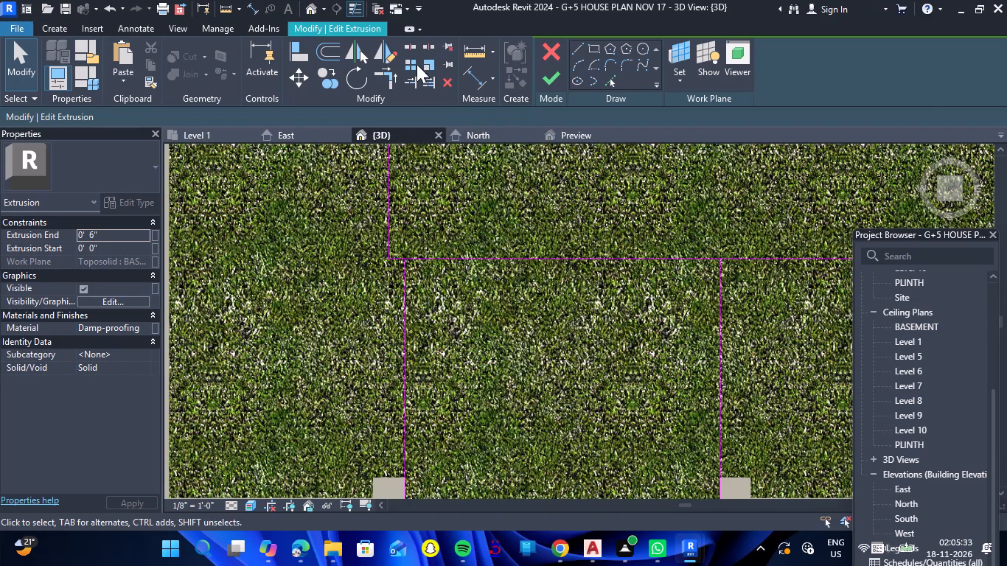
{"action": "left_click", "coordinate": [410, 46]}
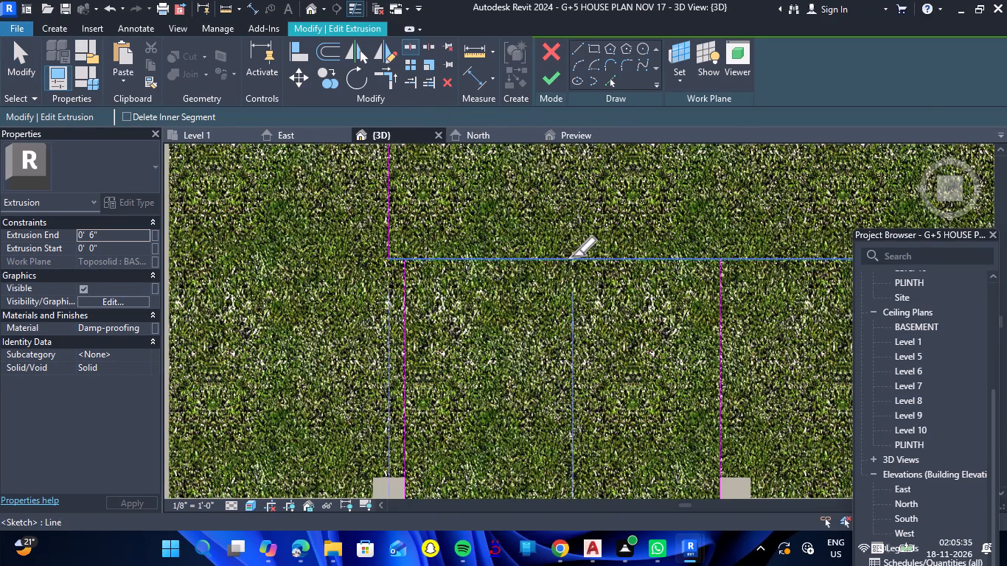
{"action": "left_click", "coordinate": [571, 256]}
{"action": "key", "text": "Escape"}
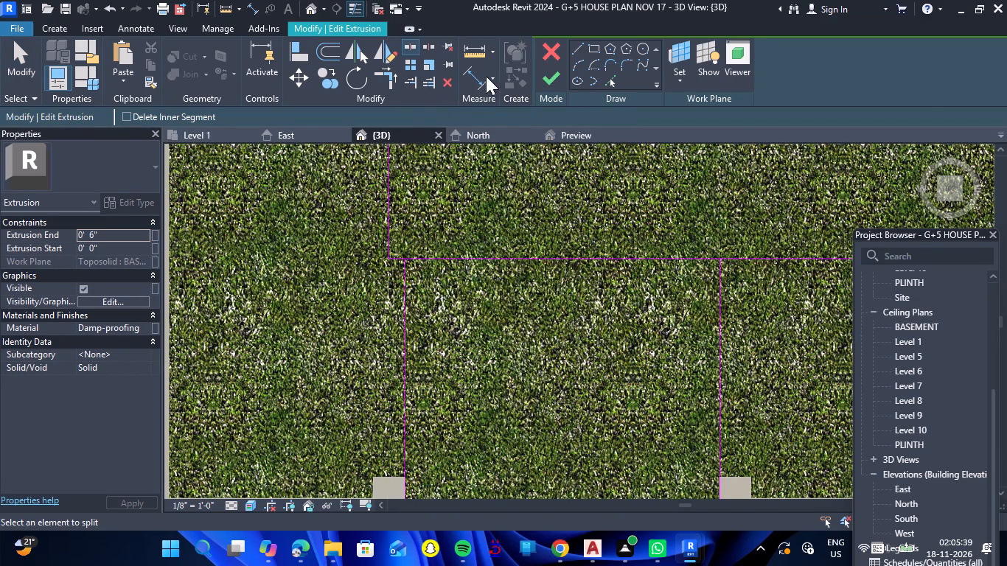
Trim both halves of the split front edge to the branch's west and east side lines, opening the outline into the branch.
{"action": "left_click", "coordinate": [388, 83]}
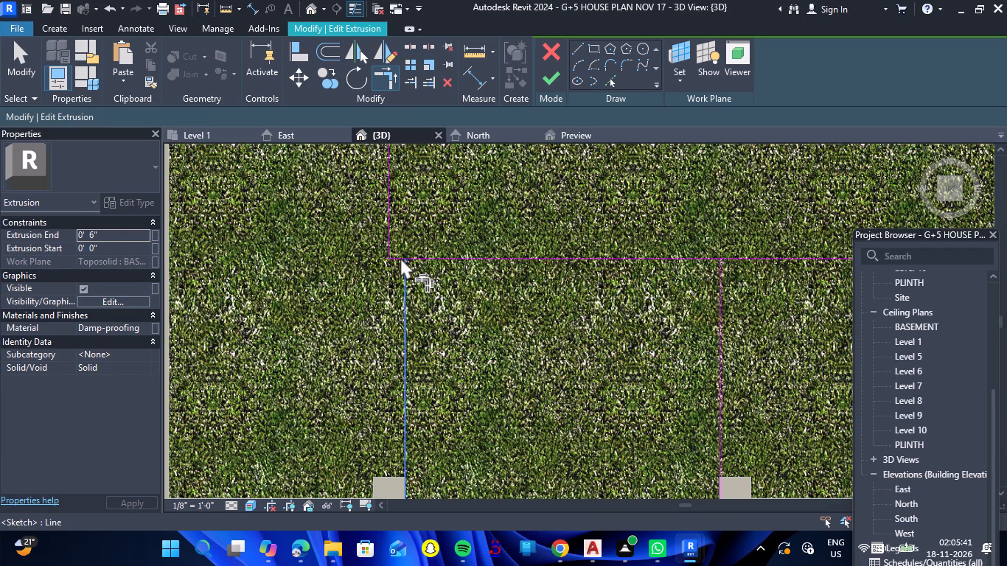
{"action": "scroll", "coordinate": [400, 257], "scroll_direction": "up", "scroll_amount": 7}
{"action": "left_click", "coordinate": [394, 261]}
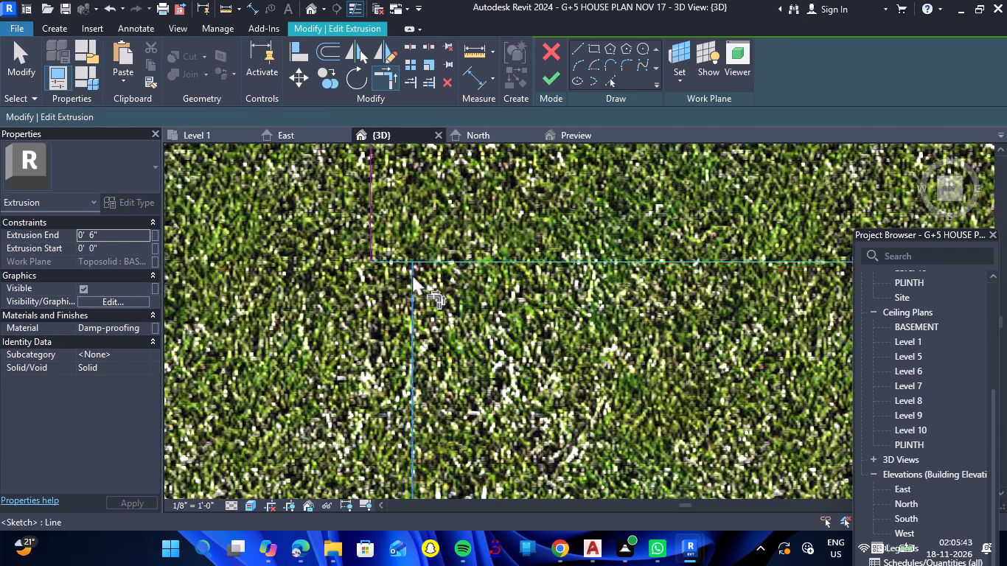
{"action": "left_click", "coordinate": [412, 274]}
{"action": "scroll", "coordinate": [424, 277], "scroll_direction": "down", "scroll_amount": 6}
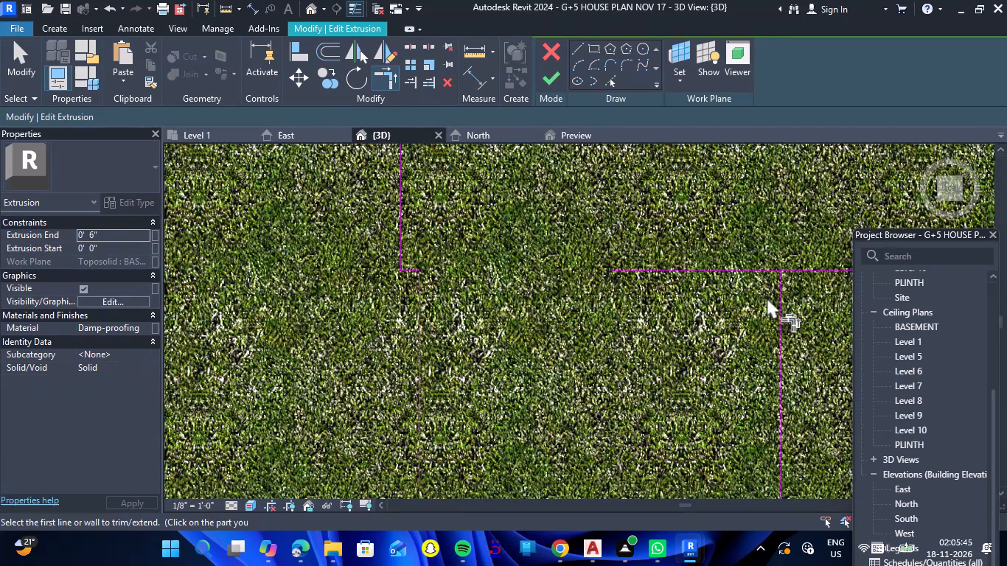
{"action": "left_click", "coordinate": [776, 298]}
{"action": "left_click", "coordinate": [796, 271]}
{"action": "scroll", "coordinate": [652, 274], "scroll_direction": "down", "scroll_amount": 14}
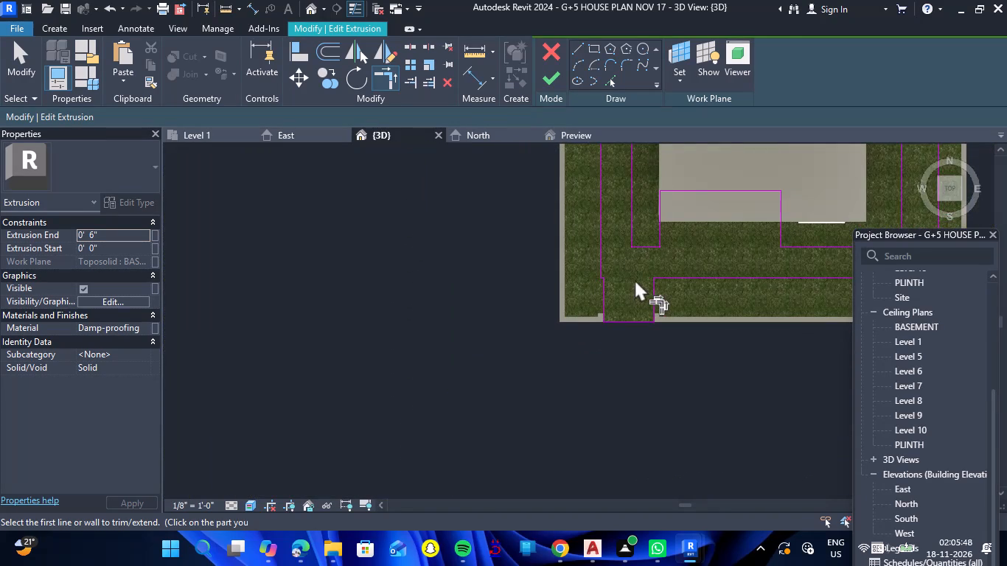
Finish the extrusion sketch and the in-place road model.
{"action": "left_click", "coordinate": [551, 81]}
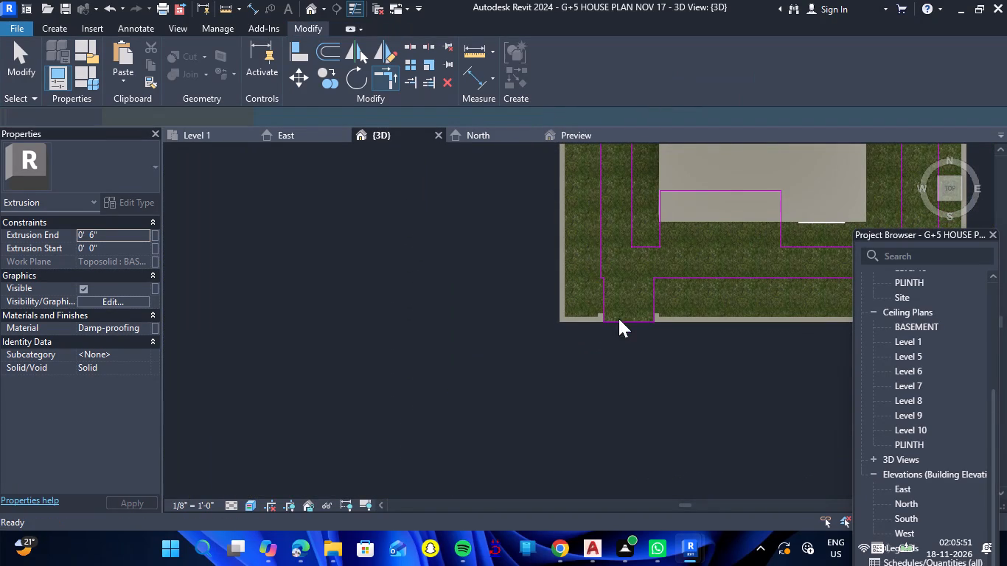
{"action": "left_click", "coordinate": [631, 354]}
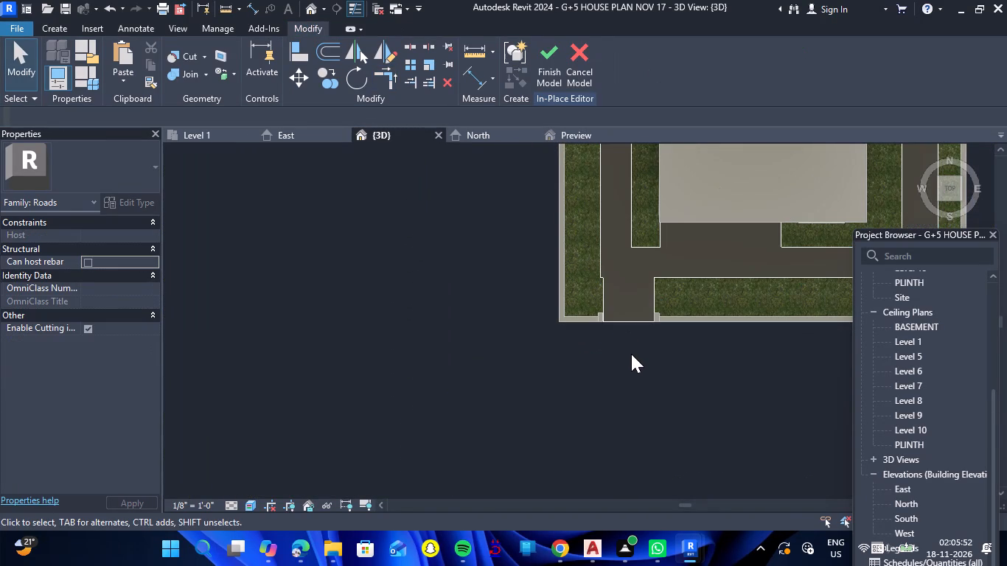
{"action": "key", "text": "Escape"}
{"action": "scroll", "coordinate": [630, 355], "scroll_direction": "down", "scroll_amount": 6}
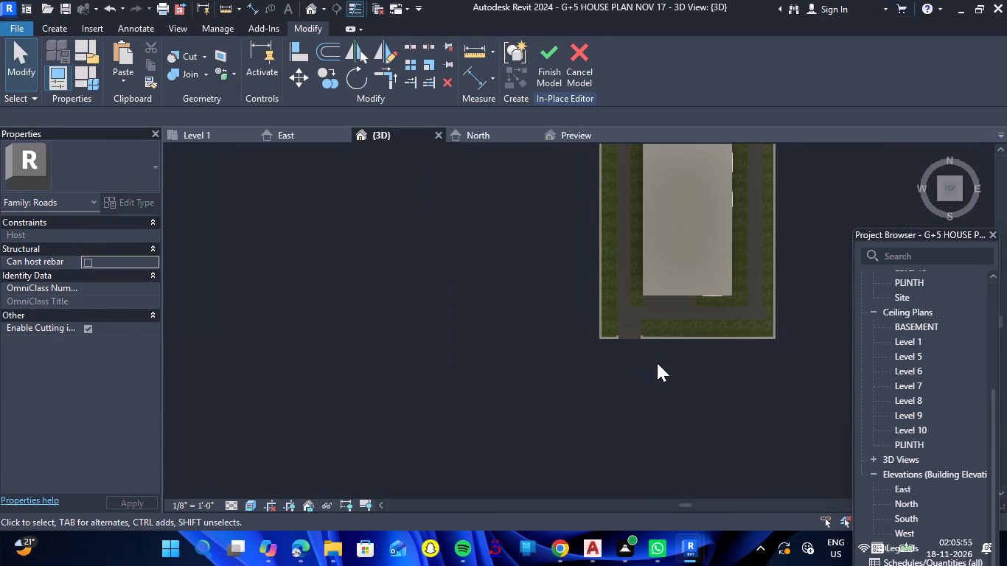
{"action": "scroll", "coordinate": [657, 363], "scroll_direction": "down", "scroll_amount": 3}
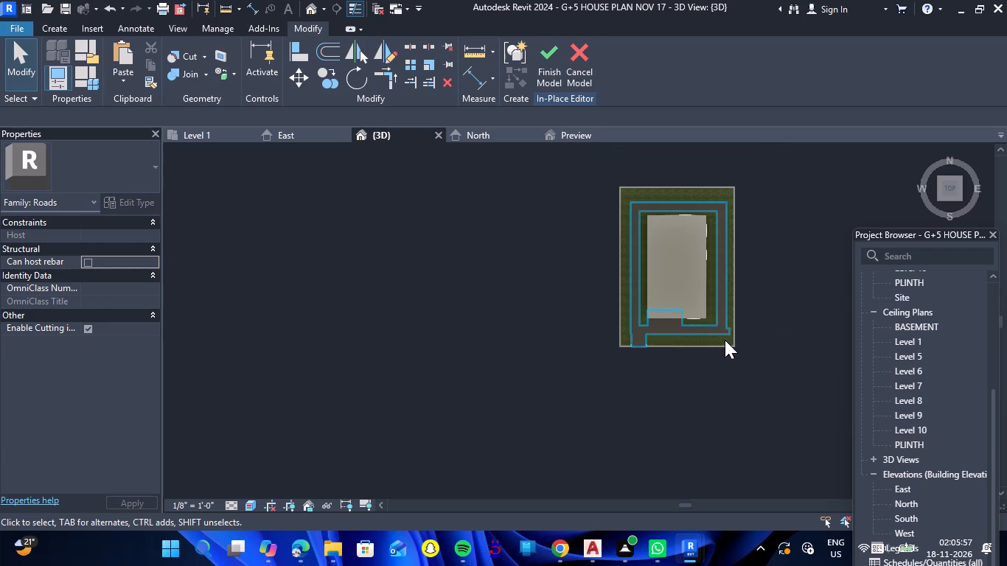
{"action": "scroll", "coordinate": [761, 271], "scroll_direction": "up", "scroll_amount": 6}
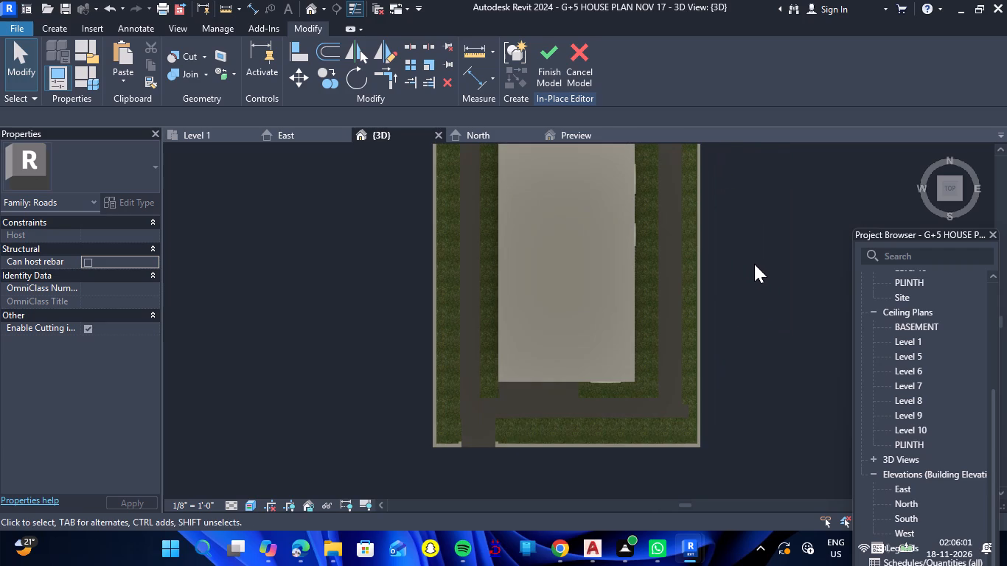
{"action": "left_click", "coordinate": [554, 72]}
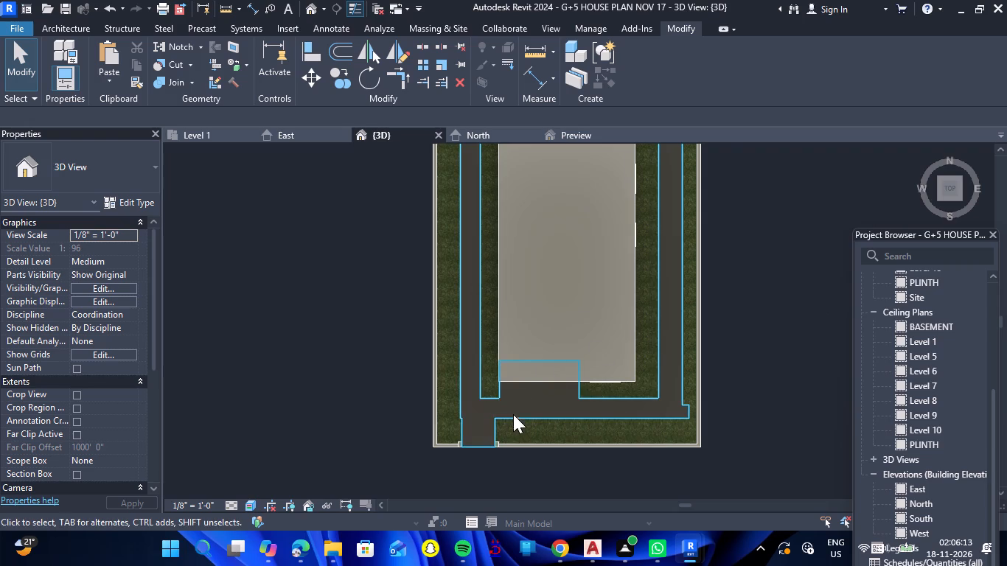
{"action": "scroll", "coordinate": [500, 426], "scroll_direction": "up", "scroll_amount": 5}
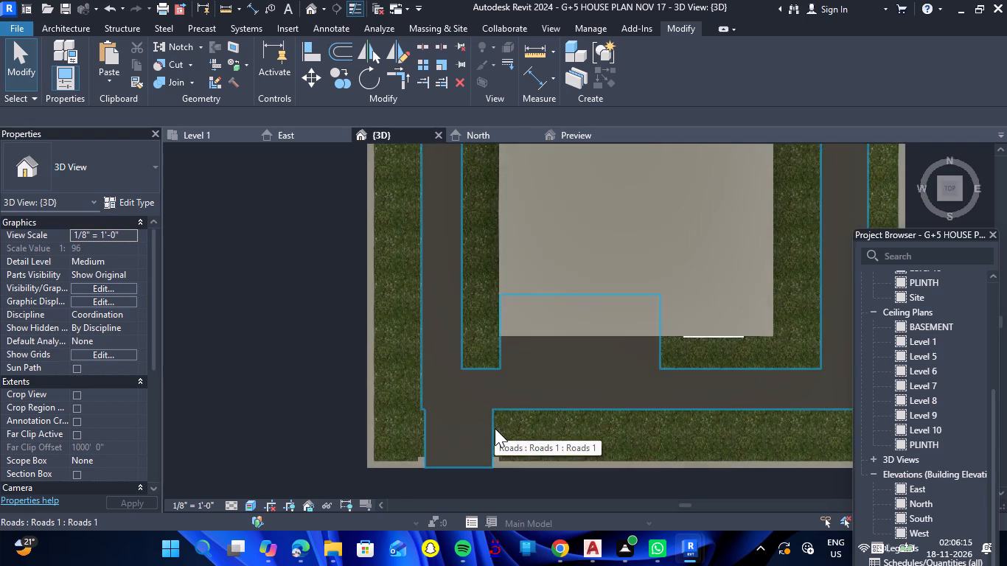
{"action": "scroll", "coordinate": [494, 431], "scroll_direction": "down", "scroll_amount": 6}
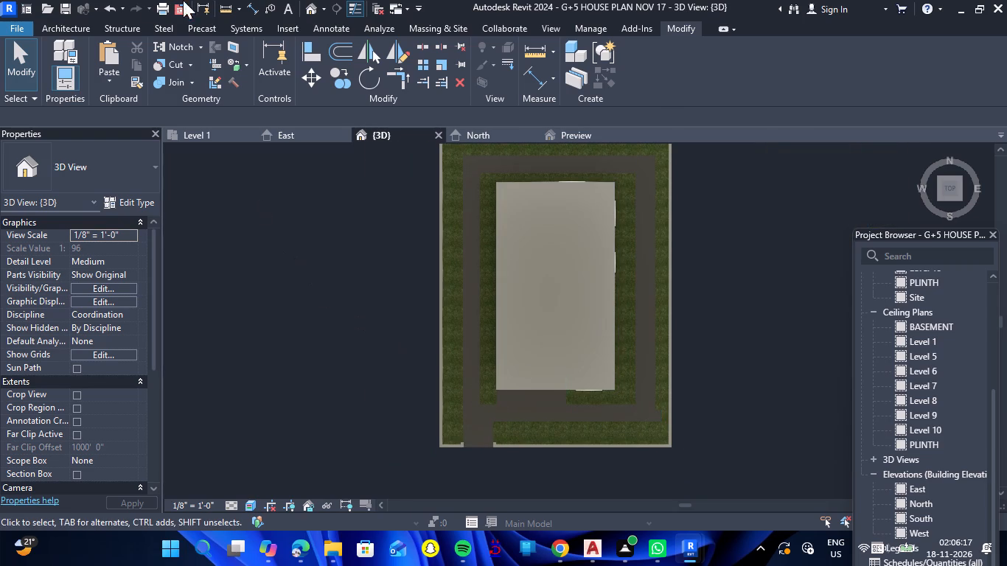
Start placing a component and examine the loadable family files in the Revit 2024 folder by their previews.
{"action": "left_click", "coordinate": [91, 27]}
{"action": "left_click", "coordinate": [161, 79]}
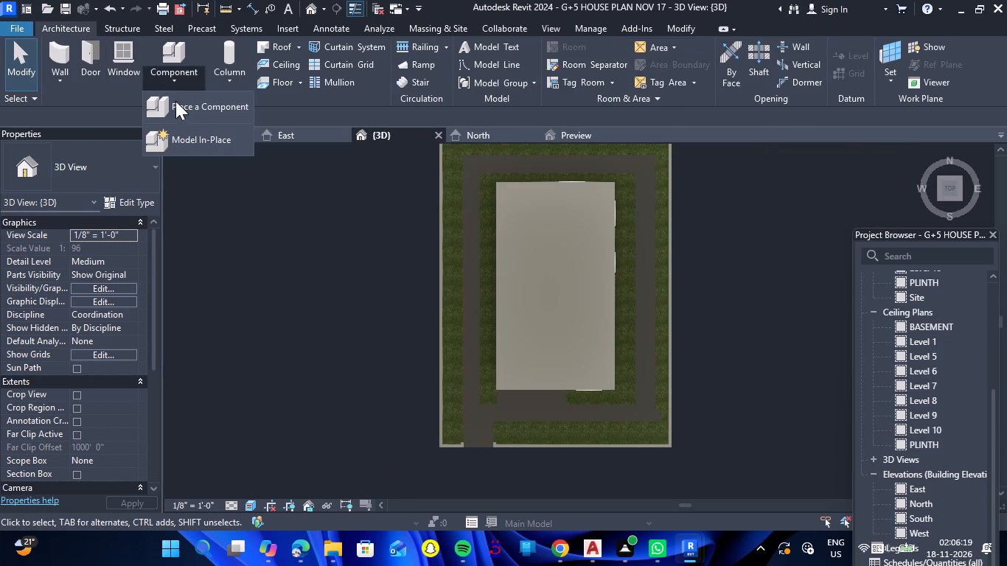
{"action": "left_click", "coordinate": [206, 116]}
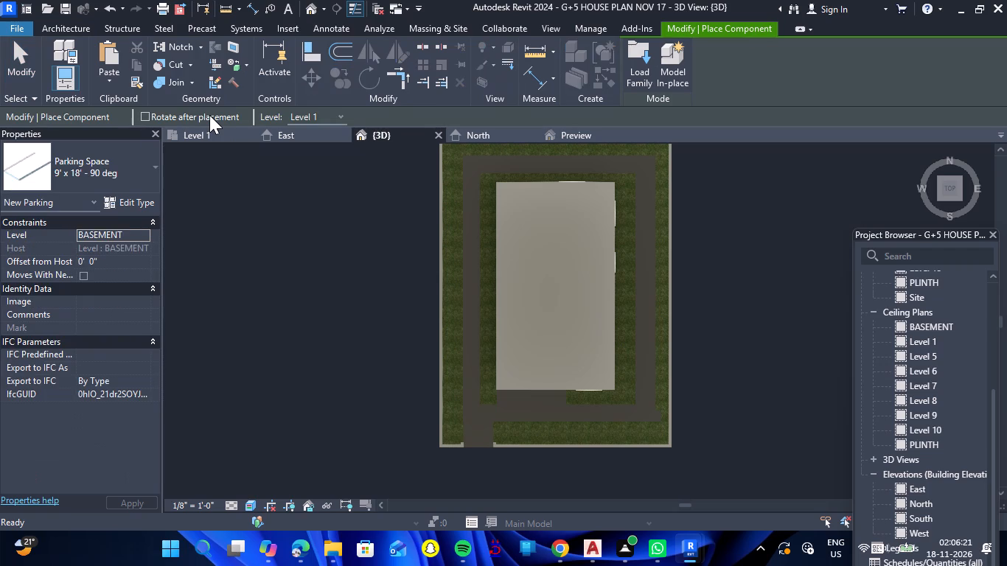
{"action": "left_click", "coordinate": [641, 70]}
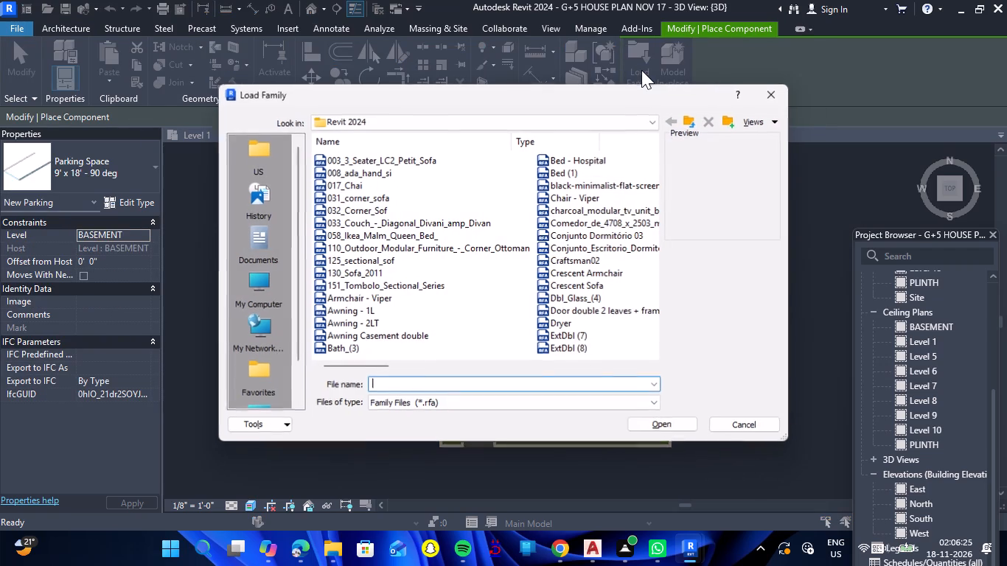
{"action": "scroll", "coordinate": [412, 181], "scroll_direction": "up", "scroll_amount": 7}
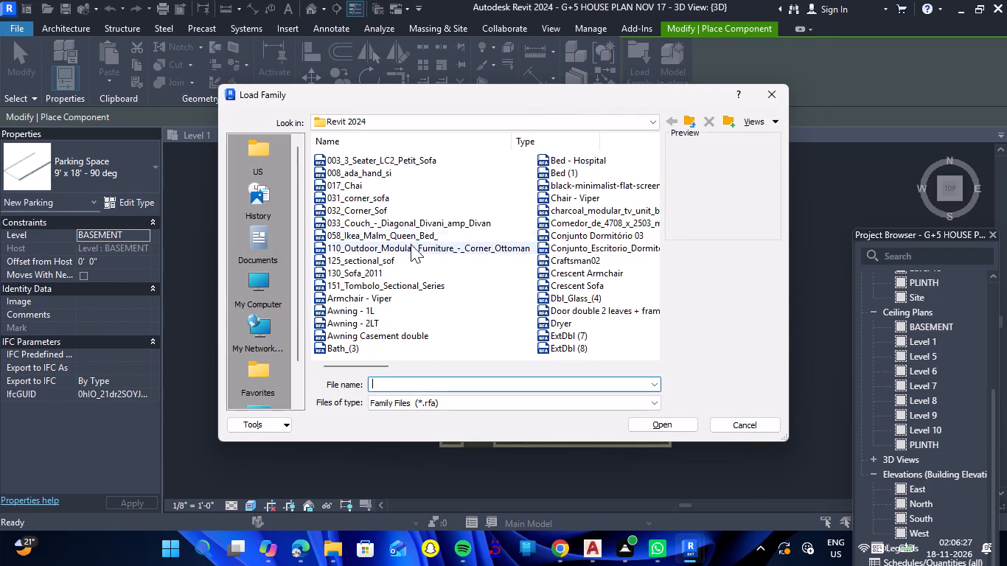
{"action": "left_click", "coordinate": [397, 156]}
{"action": "key", "text": "Left"}
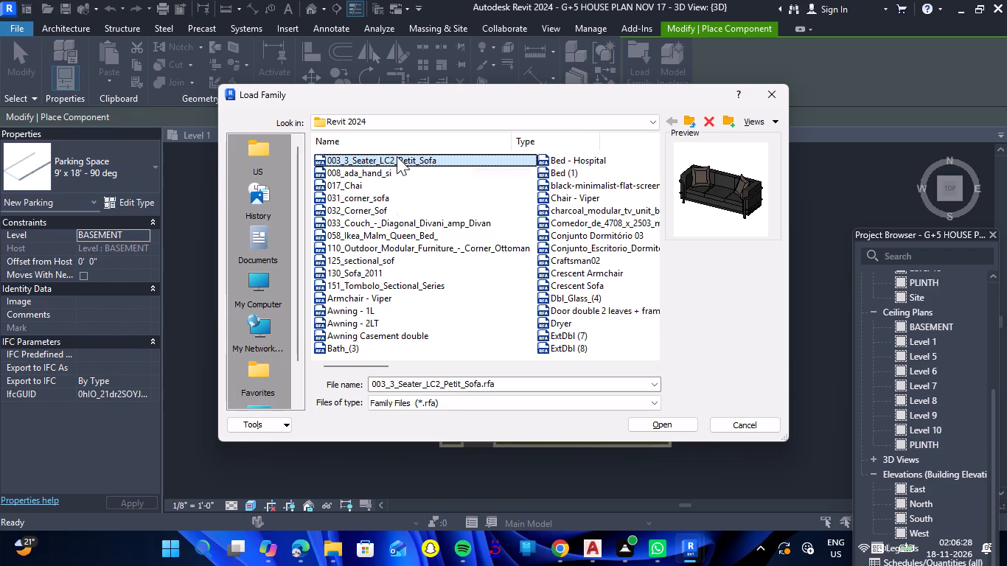
{"action": "key", "text": "Down"}
{"action": "key", "text": "Down"}
{"action": "key", "text": "Down"}
{"action": "key", "text": "Down"}
{"action": "key", "text": "Down"}
{"action": "key", "text": "Down"}
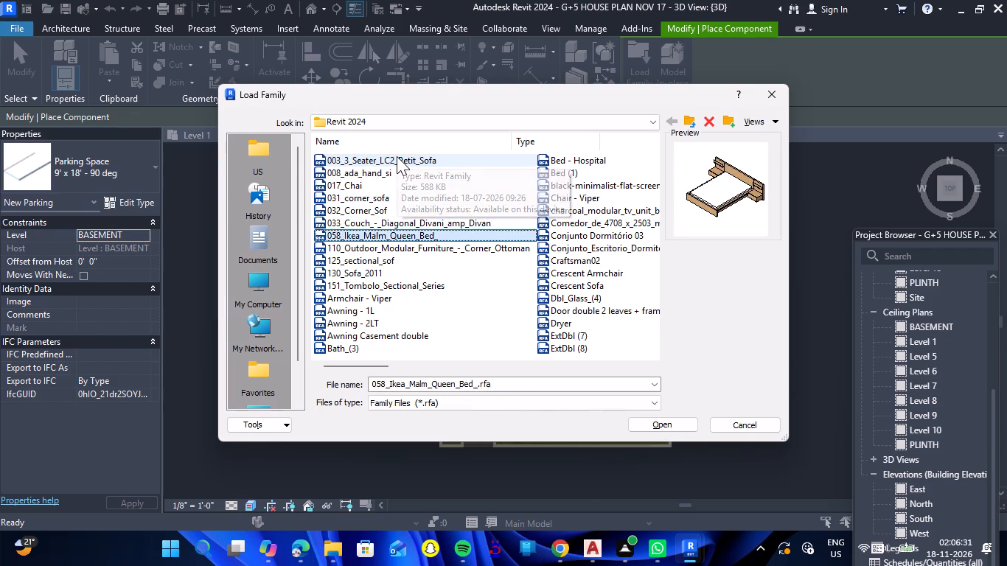
{"action": "key", "text": "Down"}
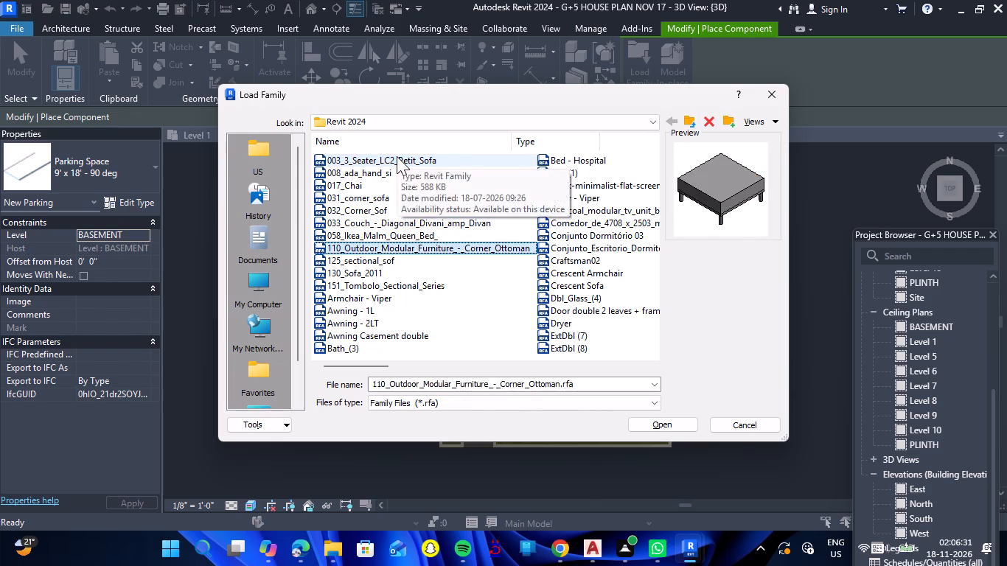
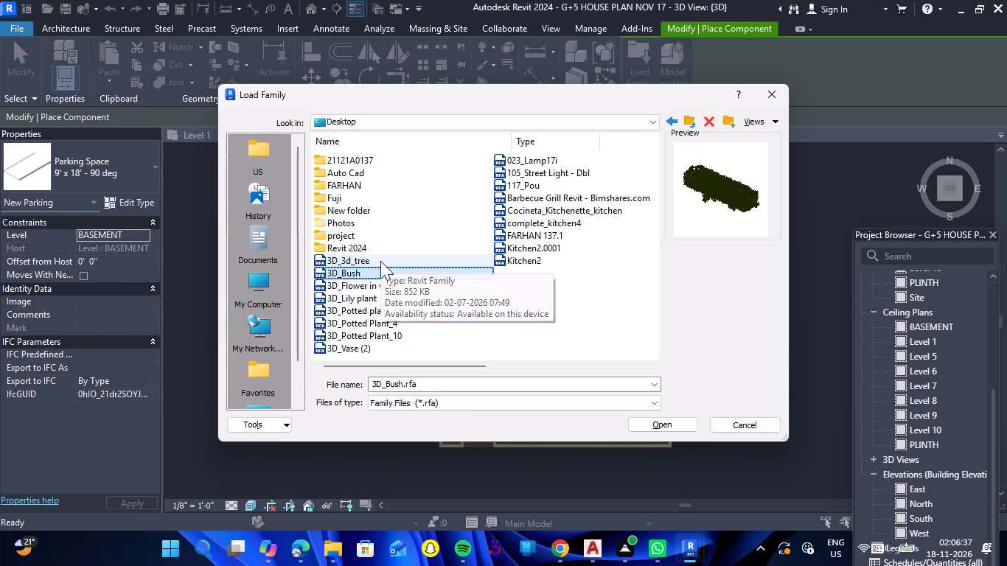
Examine the plant, vase and lamp family files in the Desktop folder by their previews.
{"action": "key", "text": "Down"}
{"action": "key", "text": "Down"}
{"action": "key", "text": "Down"}
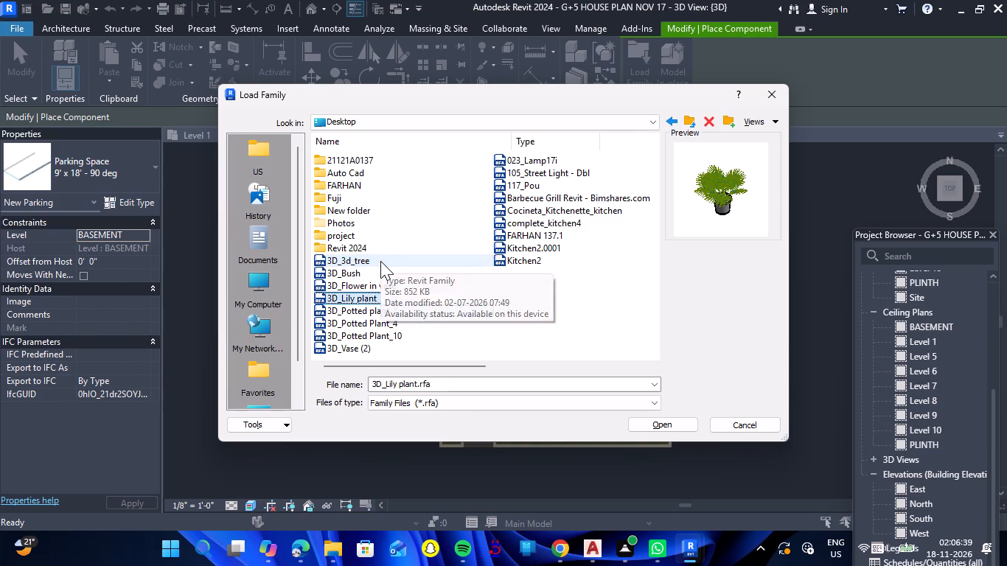
{"action": "key", "text": "Down"}
{"action": "key", "text": "Down"}
{"action": "key", "text": "Down"}
{"action": "key", "text": "Down"}
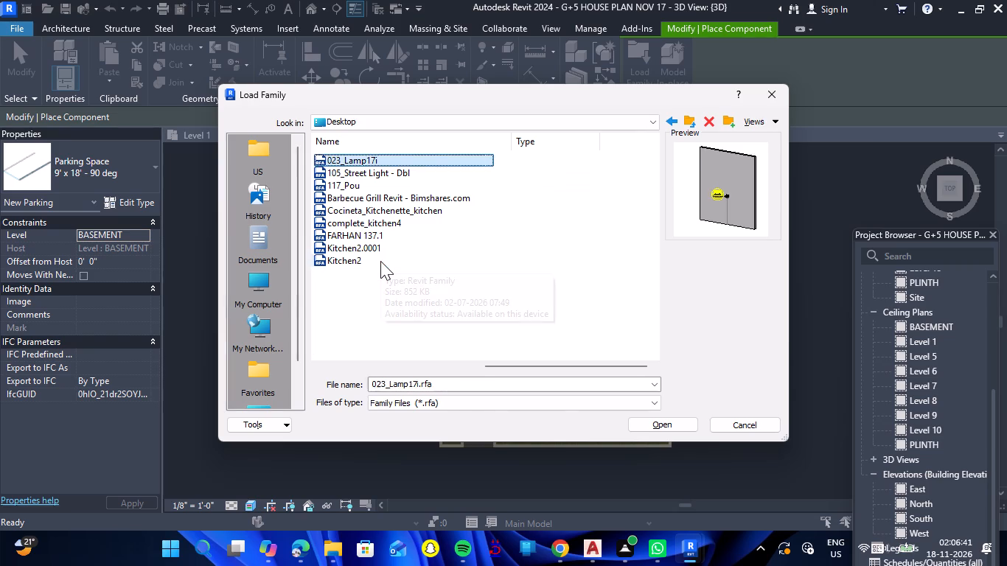
{"action": "key", "text": "Down"}
{"action": "key", "text": "Up"}
{"action": "key", "text": "Up"}
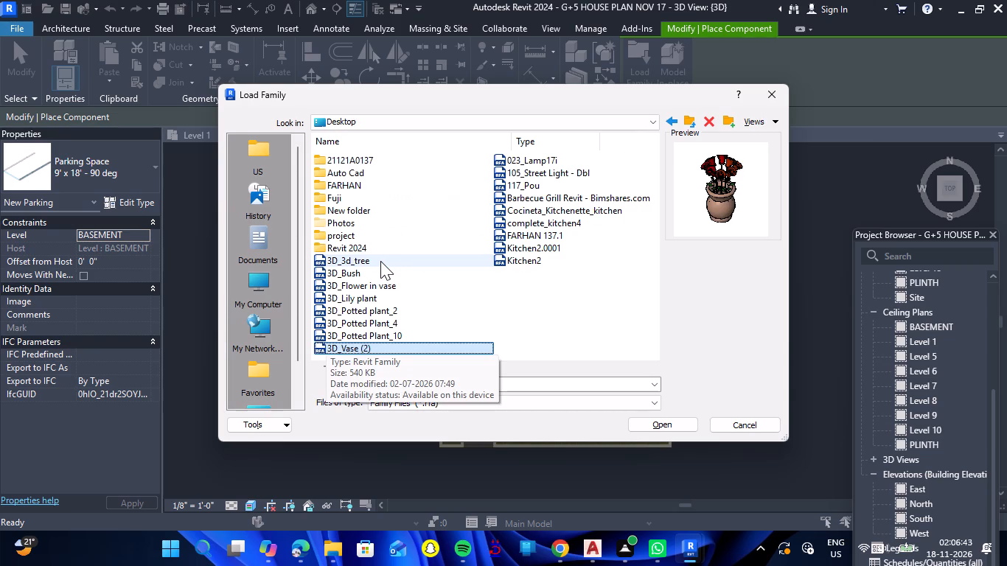
Load the 105_Street Light - Dbl, 3D_3d_tree, 3D_Potted plant_2 and 3D_Potted Plant_4 families from the Desktop folder.
{"action": "left_click", "coordinate": [356, 262]}
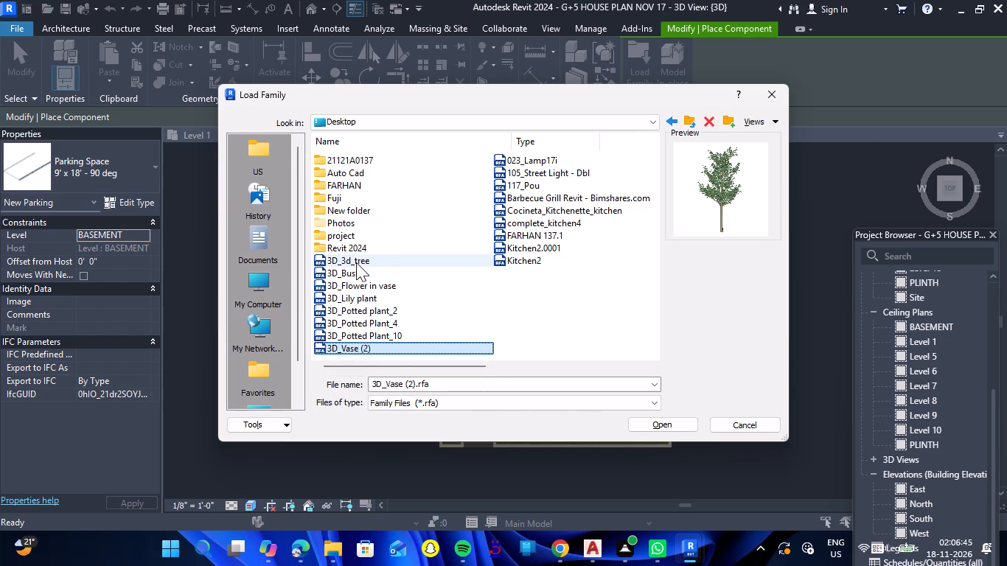
{"action": "left_click", "coordinate": [549, 177]}
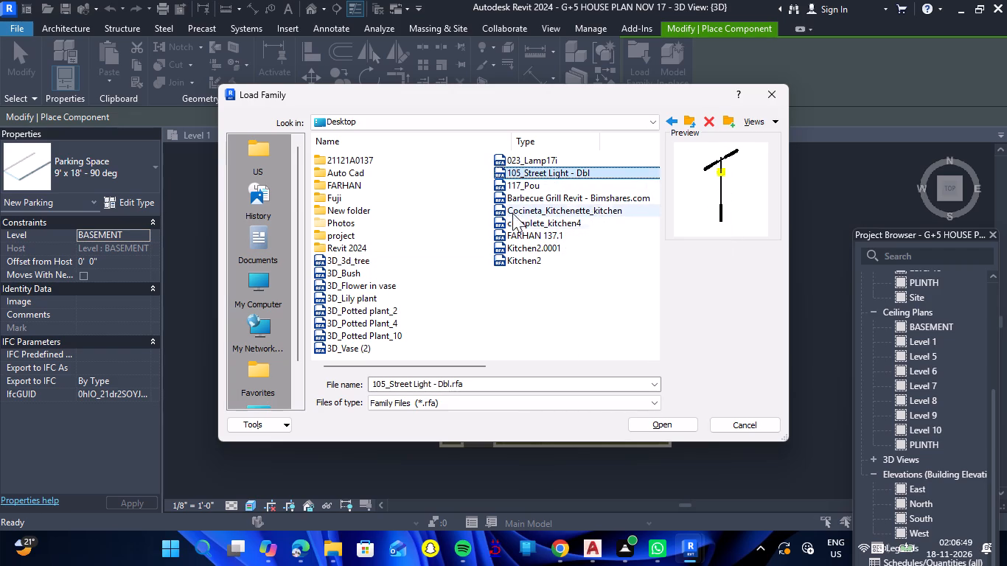
{"action": "double_click", "coordinate": [379, 263], "text": "ctrl"}
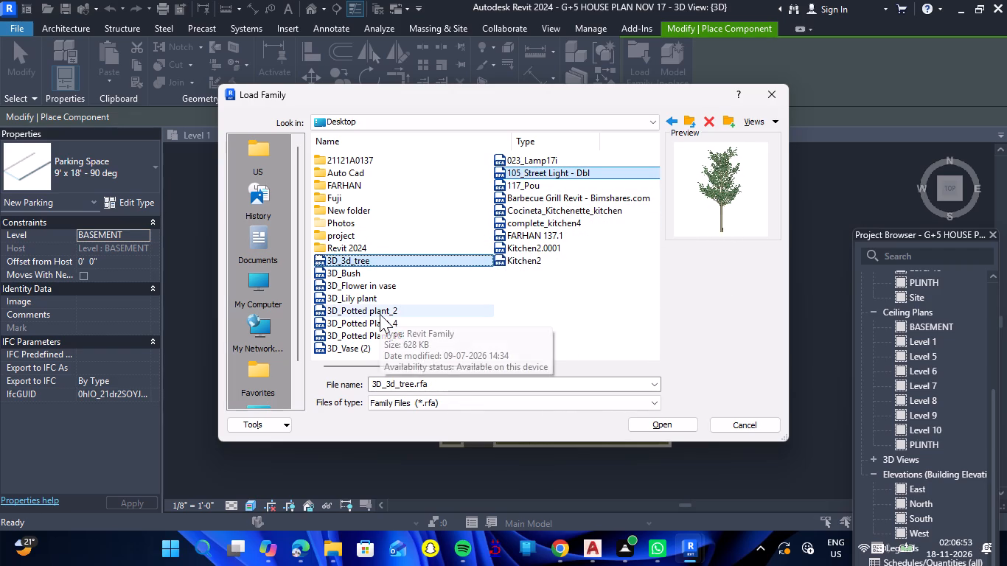
{"action": "left_click", "coordinate": [379, 314], "text": "ctrl"}
{"action": "left_click", "coordinate": [379, 321], "text": "ctrl"}
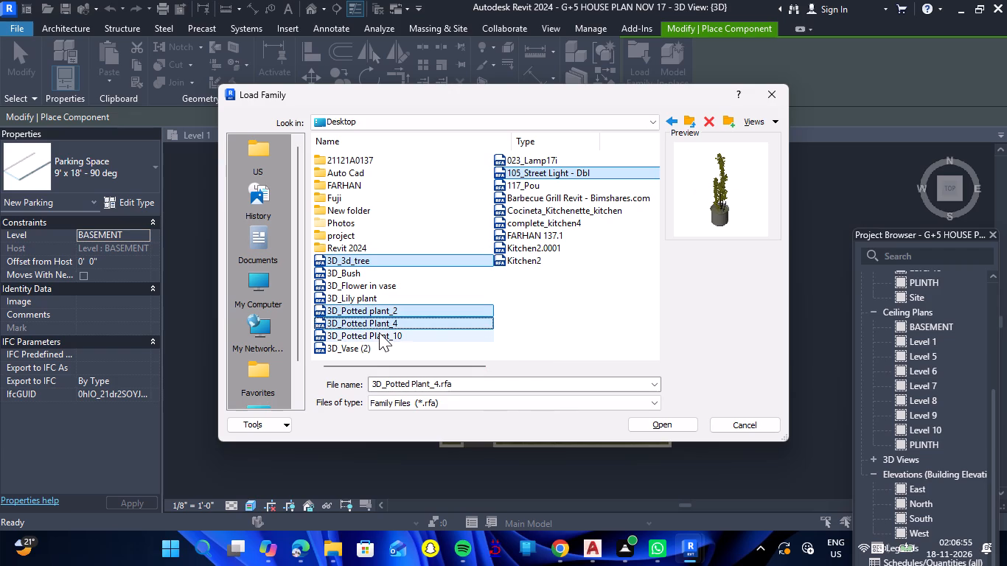
{"action": "left_click", "coordinate": [644, 423]}
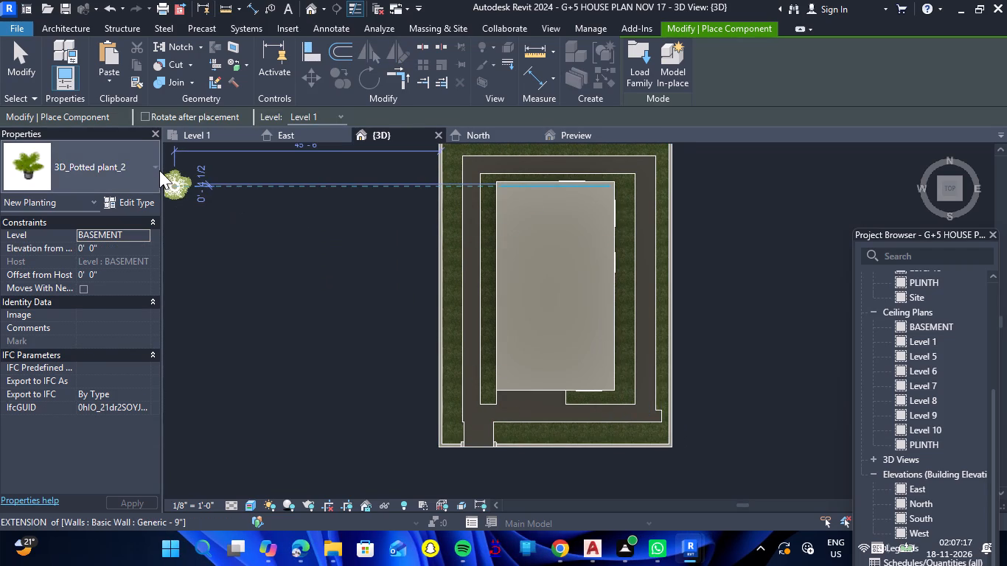
Place a 3D_3d_tree on the west lawn strip beside the house's southwest corner.
{"action": "left_click", "coordinate": [159, 169]}
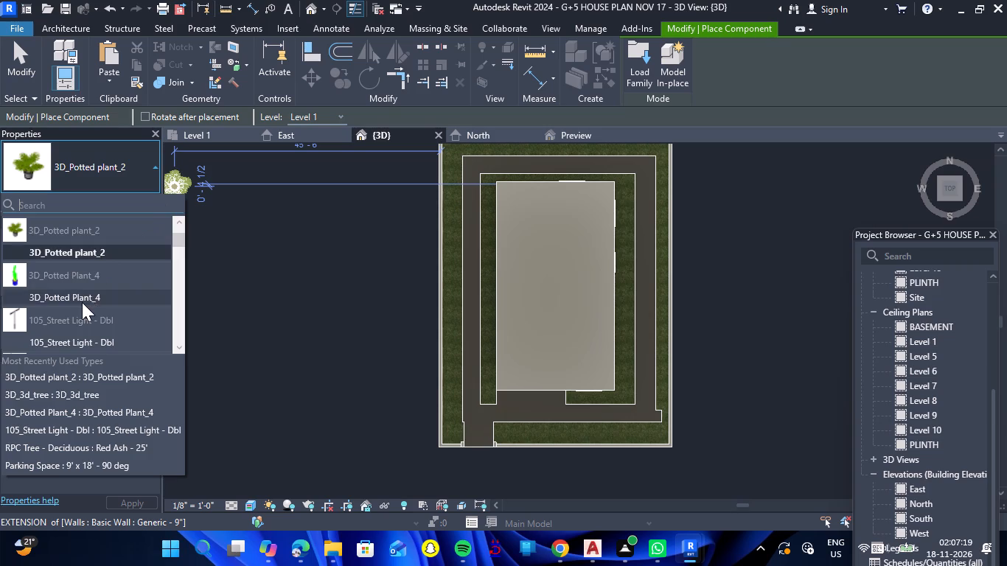
{"action": "scroll", "coordinate": [82, 302], "scroll_direction": "down", "scroll_amount": 5}
{"action": "scroll", "coordinate": [83, 301], "scroll_direction": "up", "scroll_amount": 2}
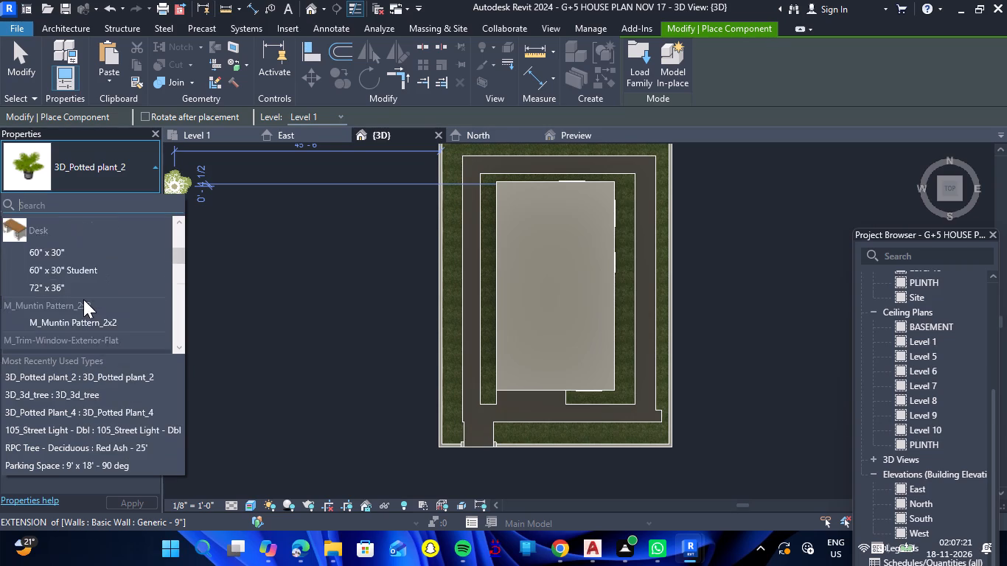
{"action": "scroll", "coordinate": [83, 299], "scroll_direction": "up", "scroll_amount": 5}
{"action": "double_click", "coordinate": [55, 256]}
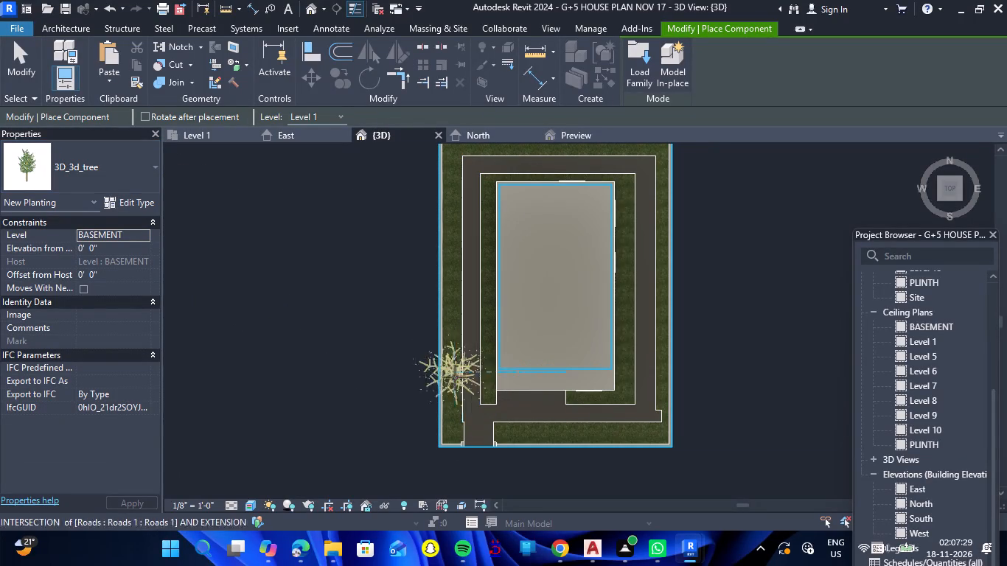
{"action": "scroll", "coordinate": [452, 387], "scroll_direction": "up", "scroll_amount": 3}
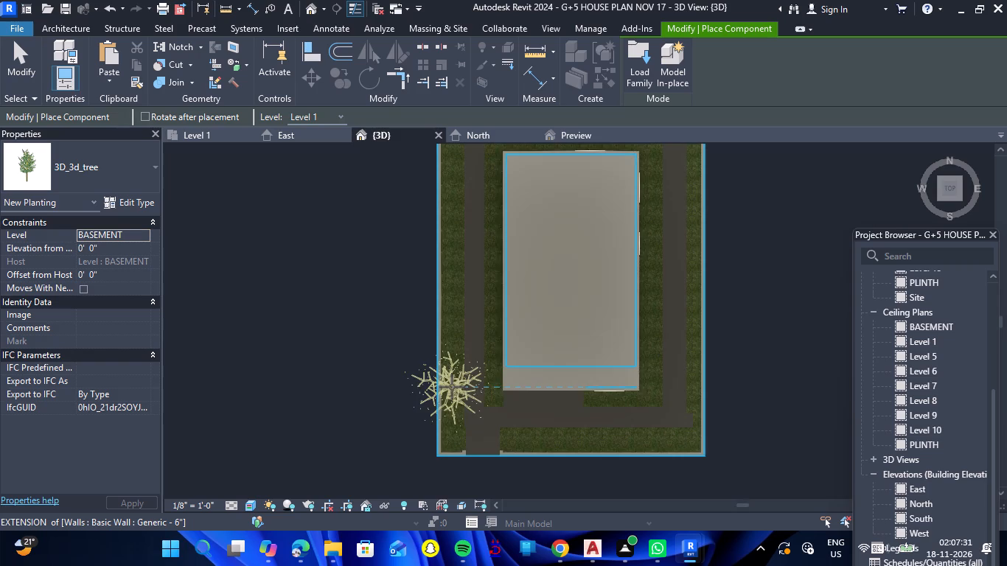
{"action": "scroll", "coordinate": [452, 387], "scroll_direction": "up", "scroll_amount": 6}
{"action": "left_click", "coordinate": [452, 387]}
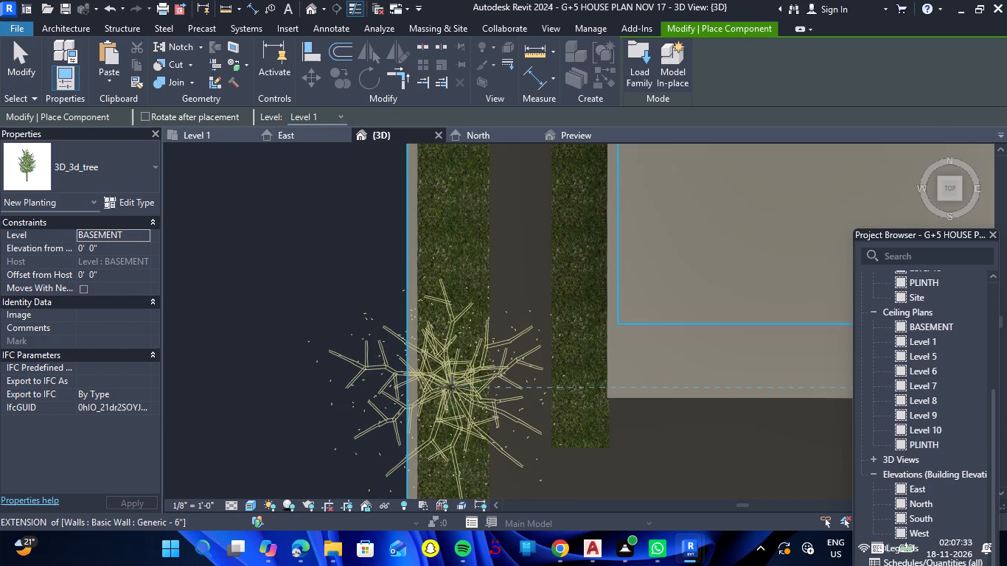
Place a second 3D_3d_tree on the lawn at the site's northwest corner and end the placement.
{"action": "scroll", "coordinate": [452, 387], "scroll_direction": "down", "scroll_amount": 3}
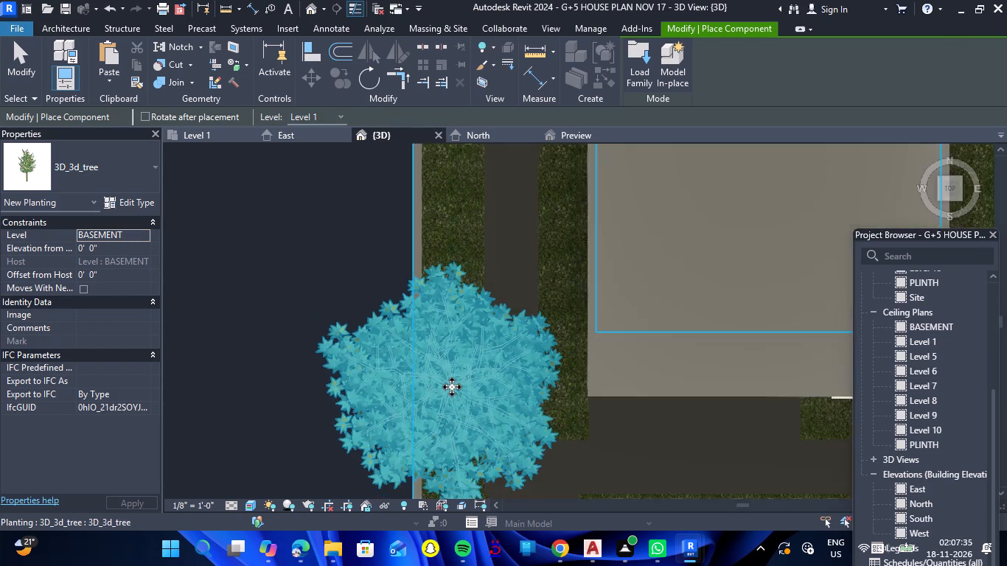
{"action": "scroll", "coordinate": [452, 387], "scroll_direction": "down", "scroll_amount": 7}
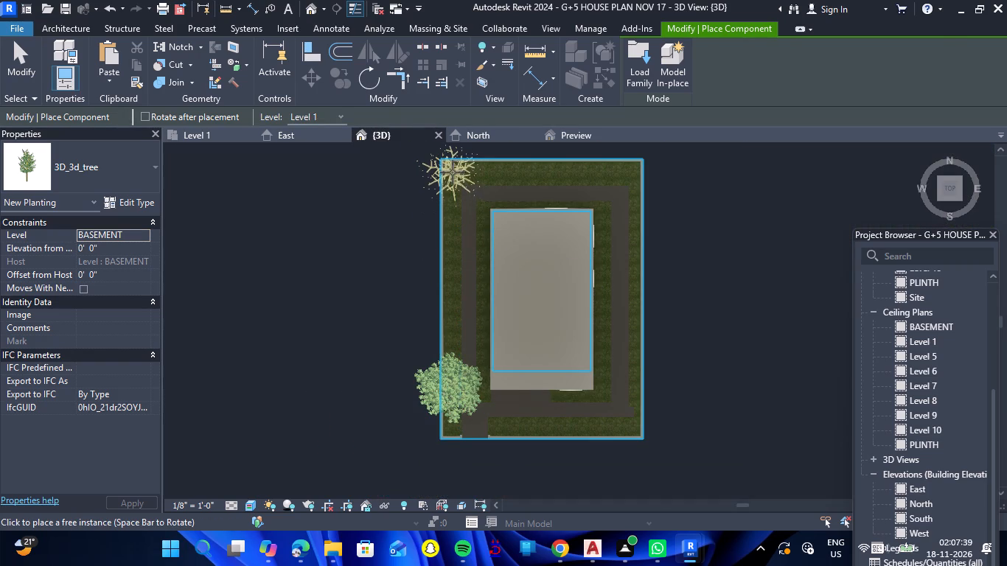
{"action": "left_click", "coordinate": [453, 172]}
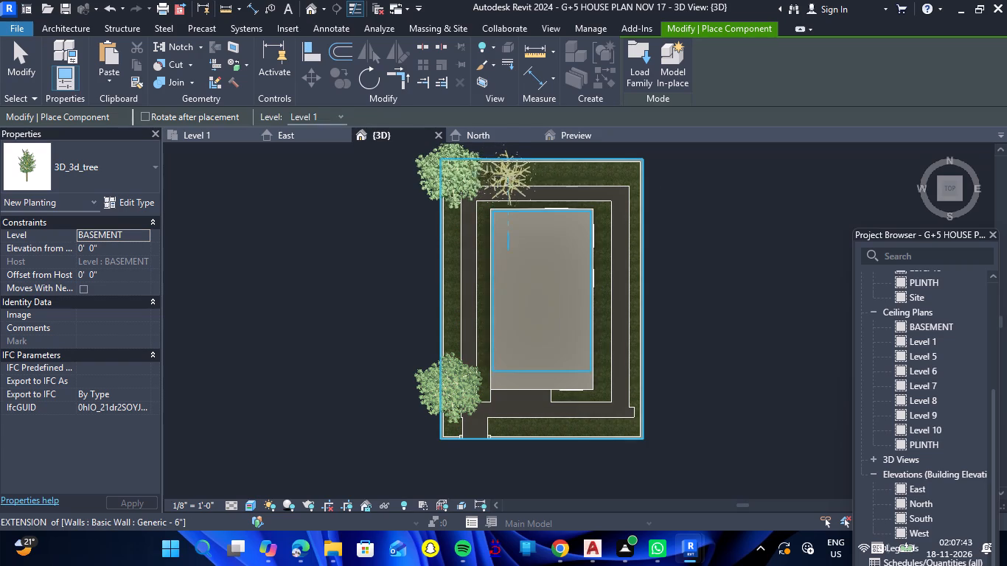
{"action": "key", "text": "Escape"}
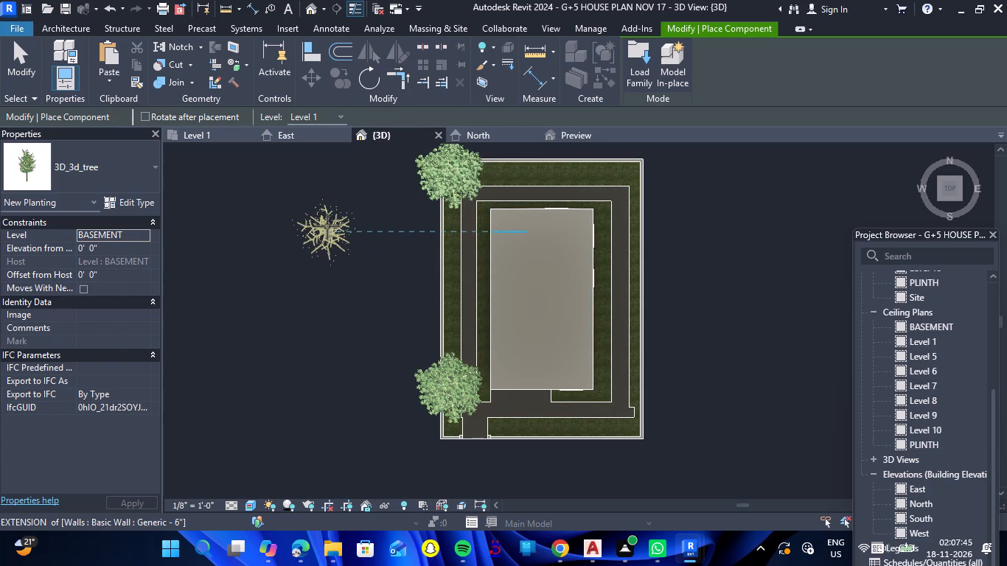
{"action": "key", "text": "Escape"}
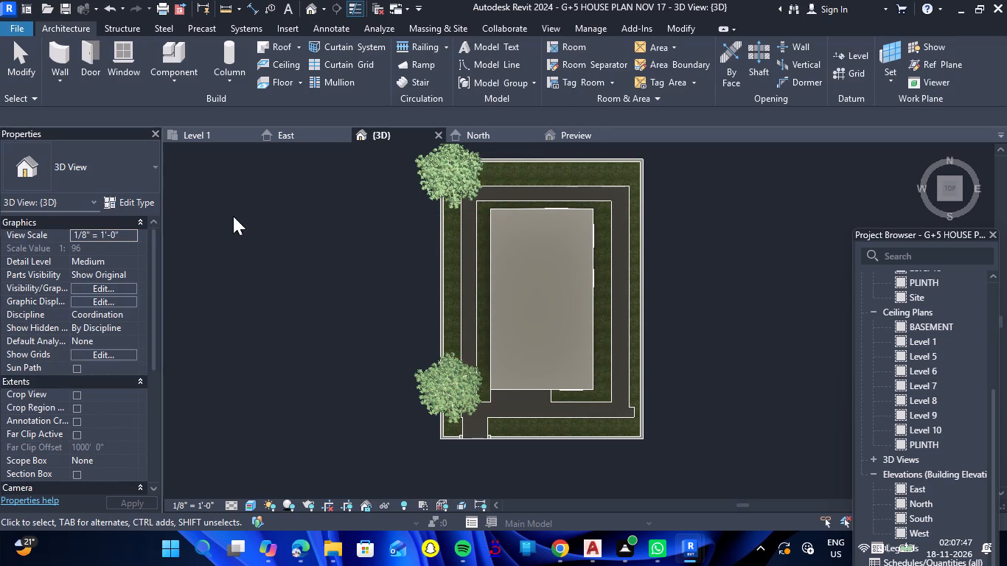
Place an RPC Tree - Deciduous of type Japanese Maple - 10' on the north lawn strip, east of the corner tree.
{"action": "left_click", "coordinate": [184, 88]}
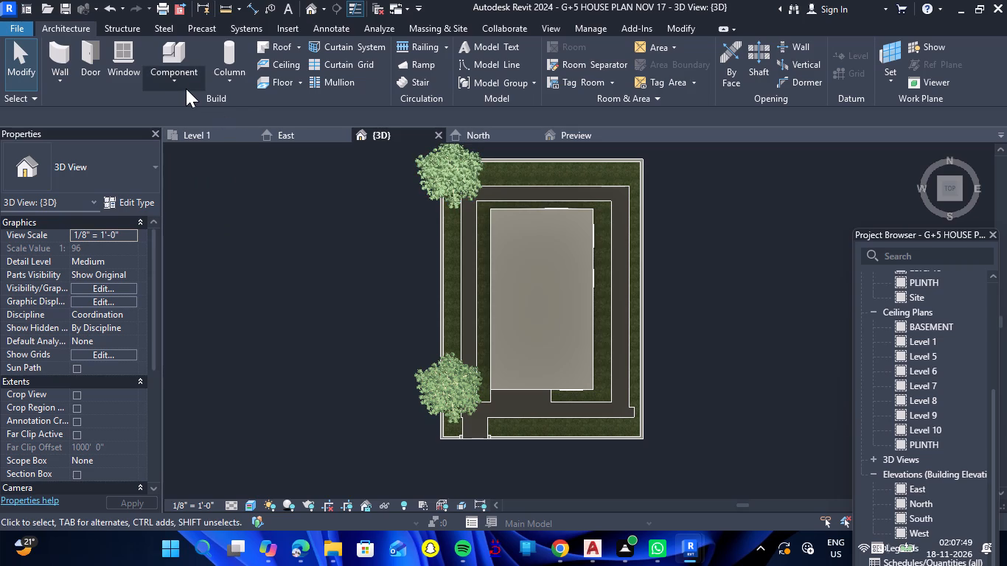
{"action": "left_click", "coordinate": [196, 101]}
{"action": "left_click", "coordinate": [155, 168]}
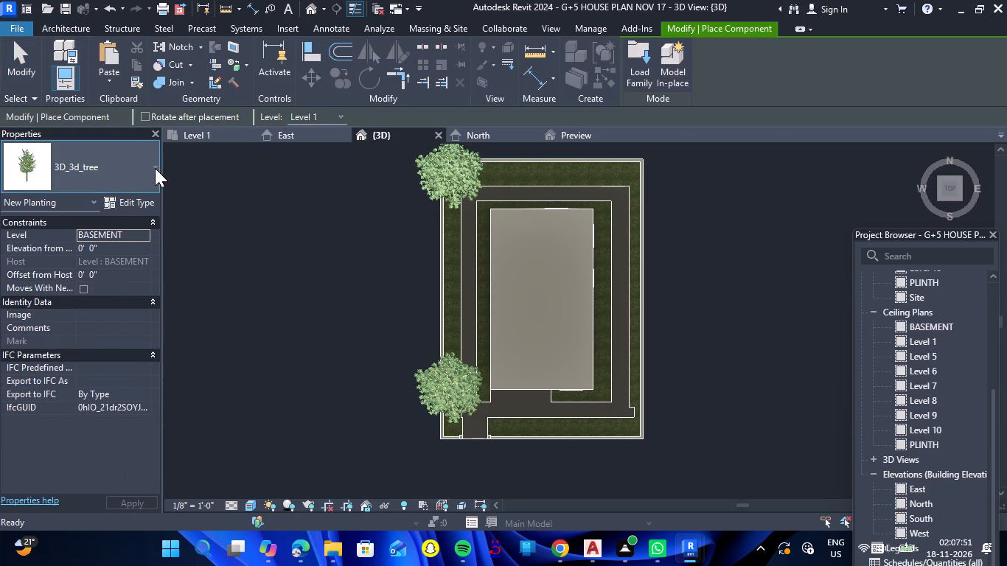
{"action": "scroll", "coordinate": [125, 290], "scroll_direction": "down", "scroll_amount": 8}
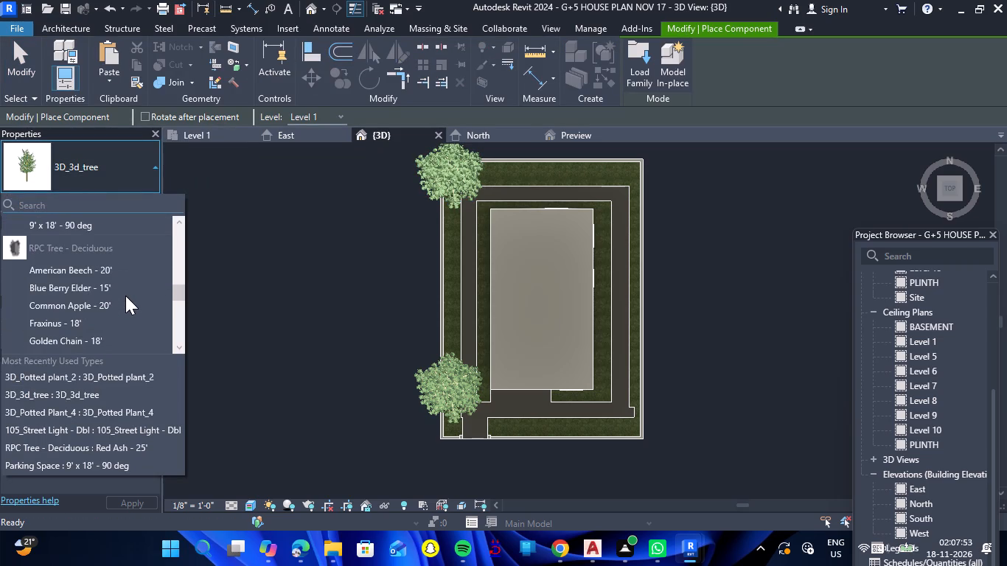
{"action": "scroll", "coordinate": [125, 296], "scroll_direction": "down", "scroll_amount": 2}
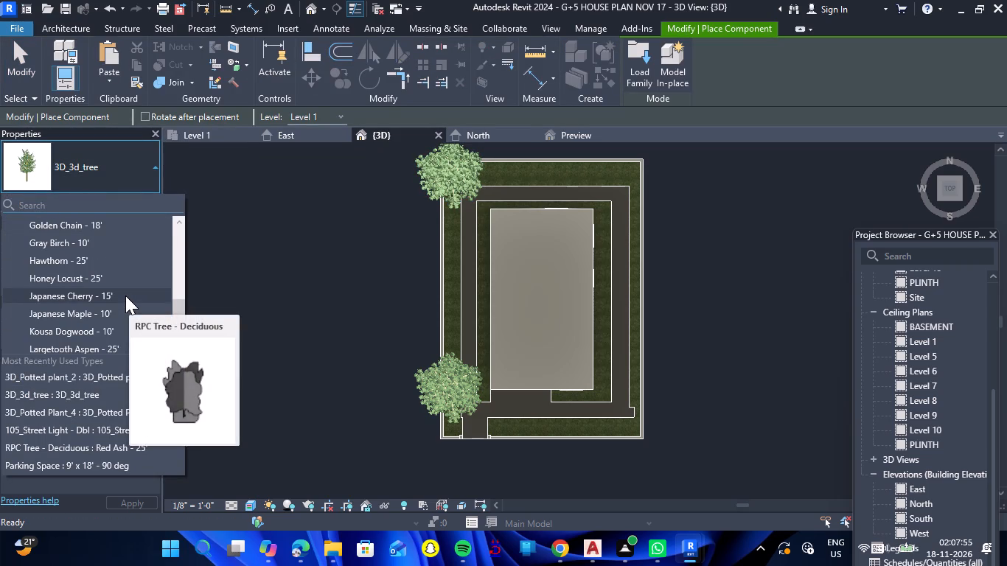
{"action": "scroll", "coordinate": [110, 319], "scroll_direction": "down", "scroll_amount": 2}
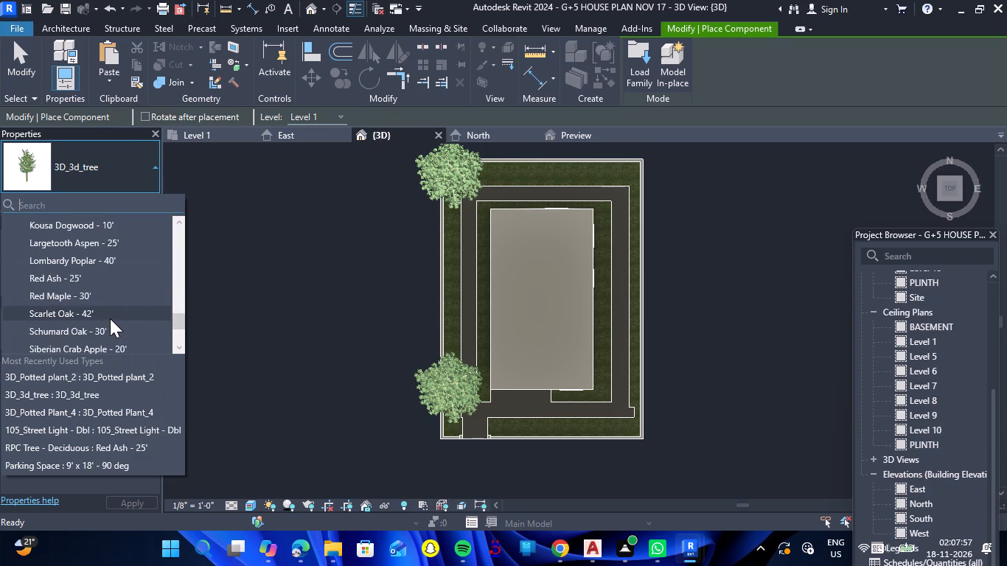
{"action": "scroll", "coordinate": [110, 318], "scroll_direction": "down", "scroll_amount": 3}
{"action": "scroll", "coordinate": [113, 314], "scroll_direction": "up", "scroll_amount": 4}
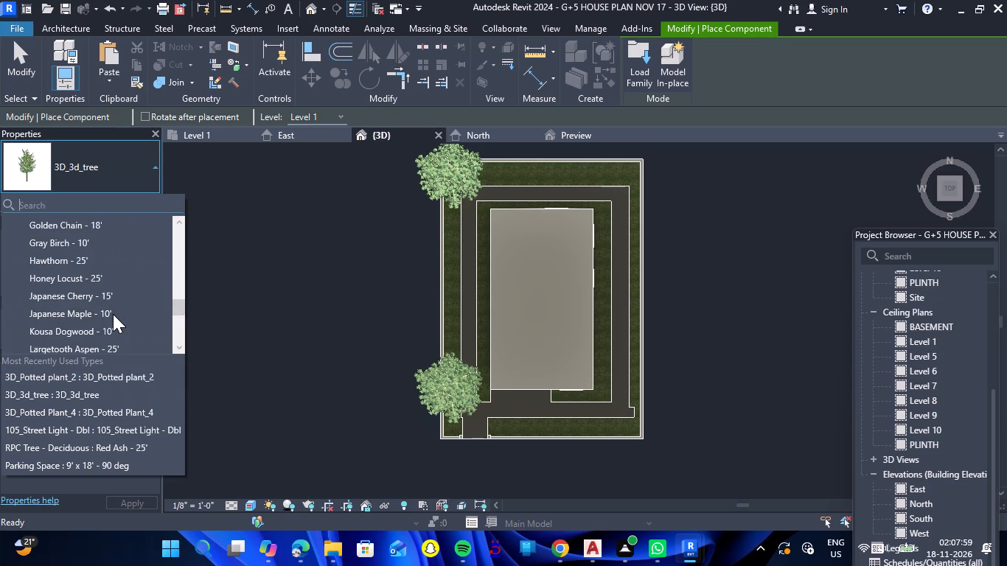
{"action": "scroll", "coordinate": [113, 314], "scroll_direction": "up", "scroll_amount": 2}
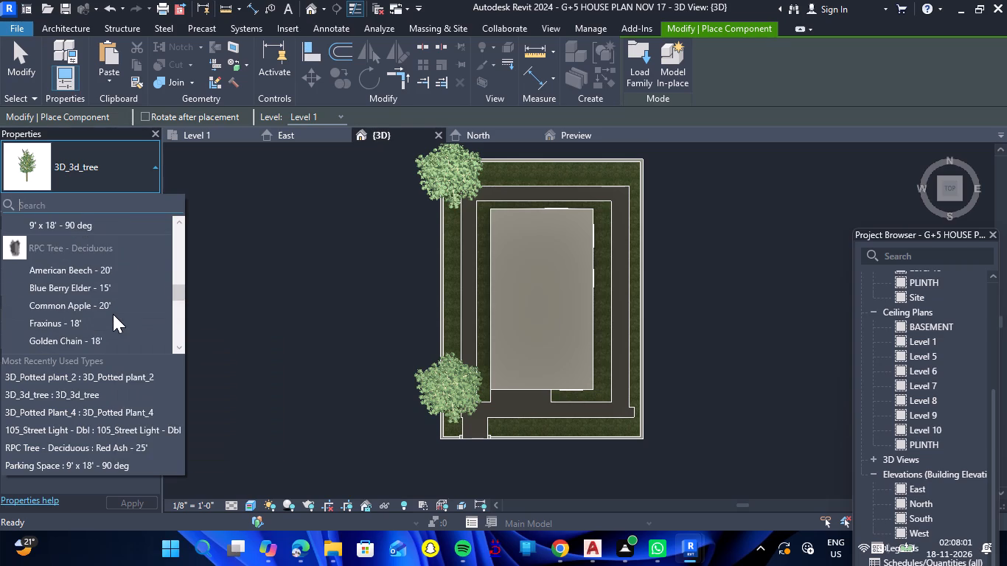
{"action": "scroll", "coordinate": [113, 314], "scroll_direction": "down", "scroll_amount": 2}
{"action": "left_click", "coordinate": [113, 314]}
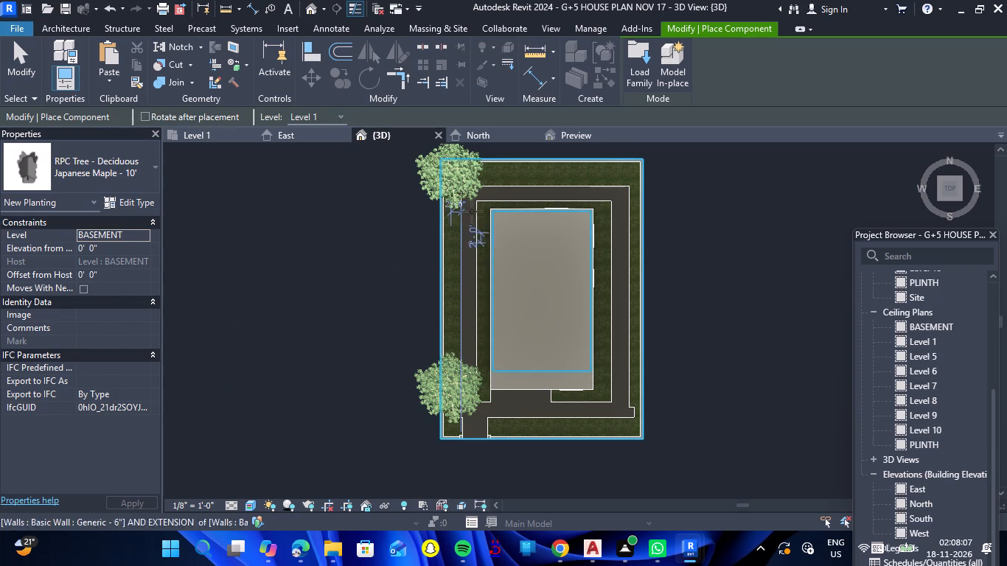
{"action": "left_click", "coordinate": [507, 175]}
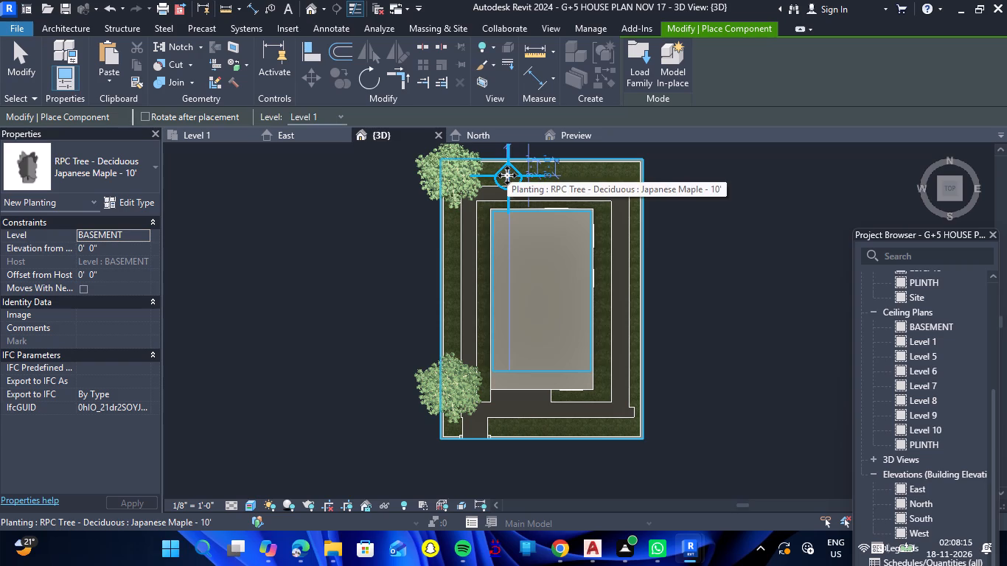
{"action": "scroll", "coordinate": [540, 175], "scroll_direction": "down", "scroll_amount": 3}
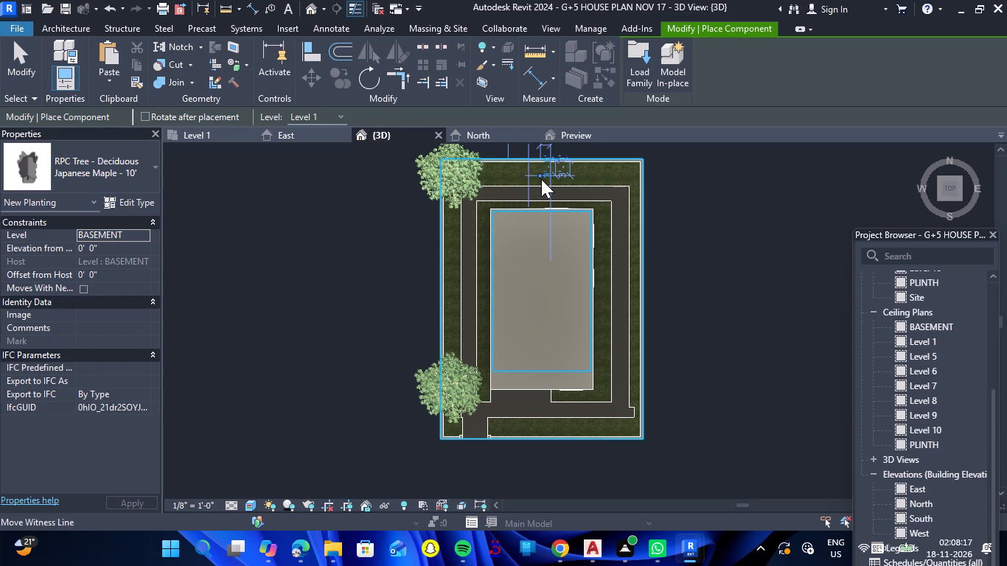
{"action": "scroll", "coordinate": [541, 179], "scroll_direction": "down", "scroll_amount": 4}
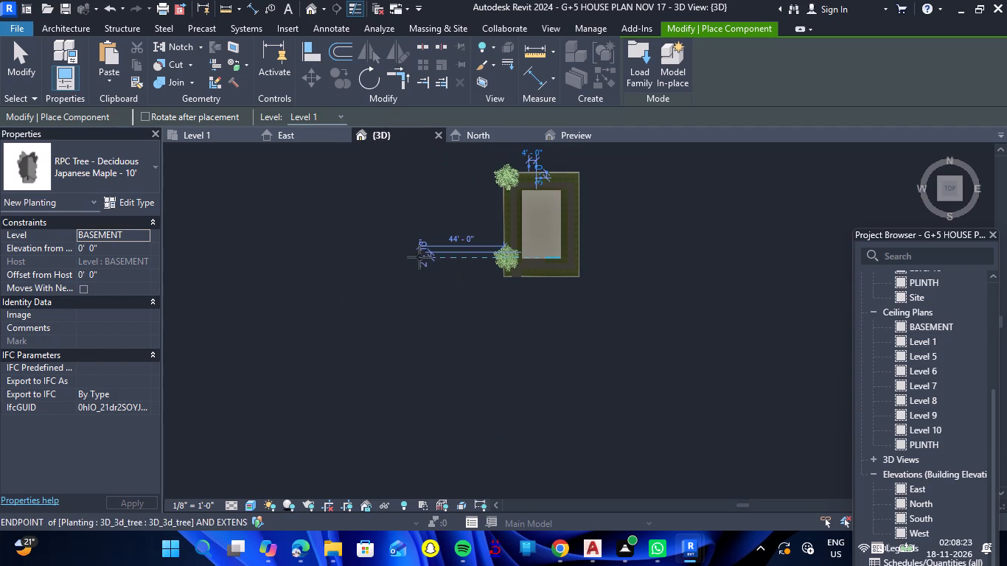
{"action": "key", "text": "Escape"}
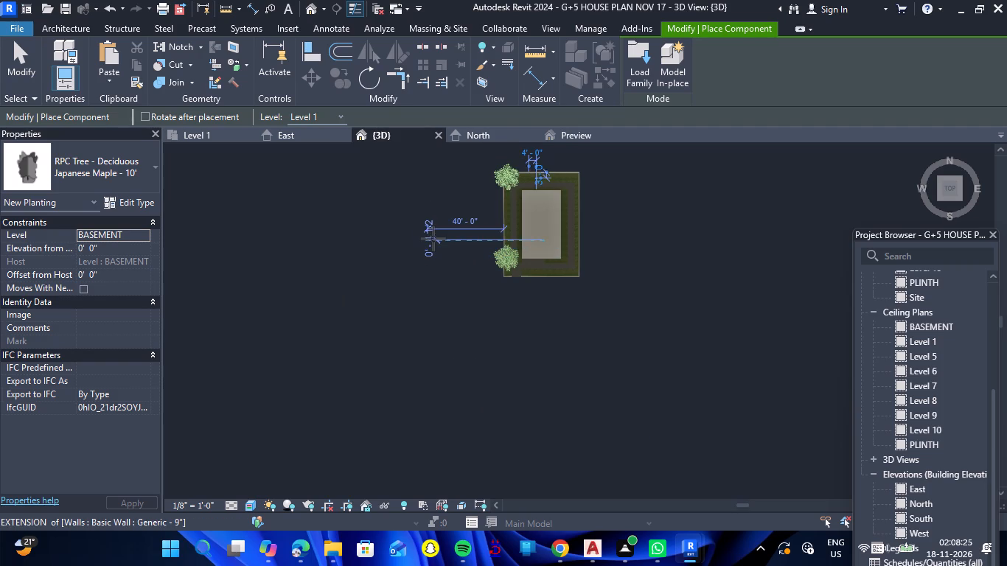
{"action": "key", "text": "Escape"}
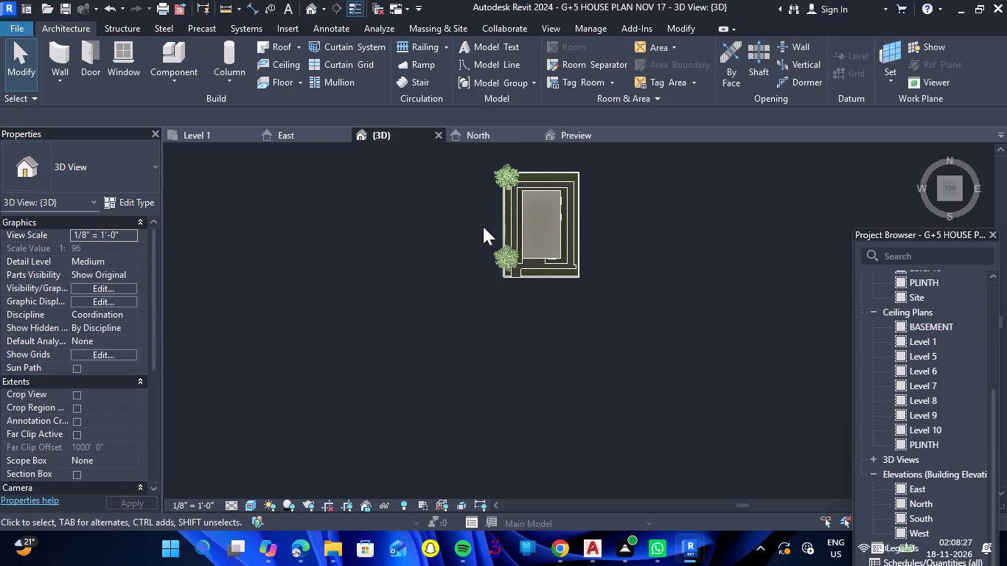
Place an RPC Tree - Deciduous Japanese Maple - 10' on the north lawn strip about 2'-6" from the boundary wall and end placement.
{"action": "scroll", "coordinate": [515, 170], "scroll_direction": "up", "scroll_amount": 6}
{"action": "scroll", "coordinate": [617, 164], "scroll_direction": "up", "scroll_amount": 3}
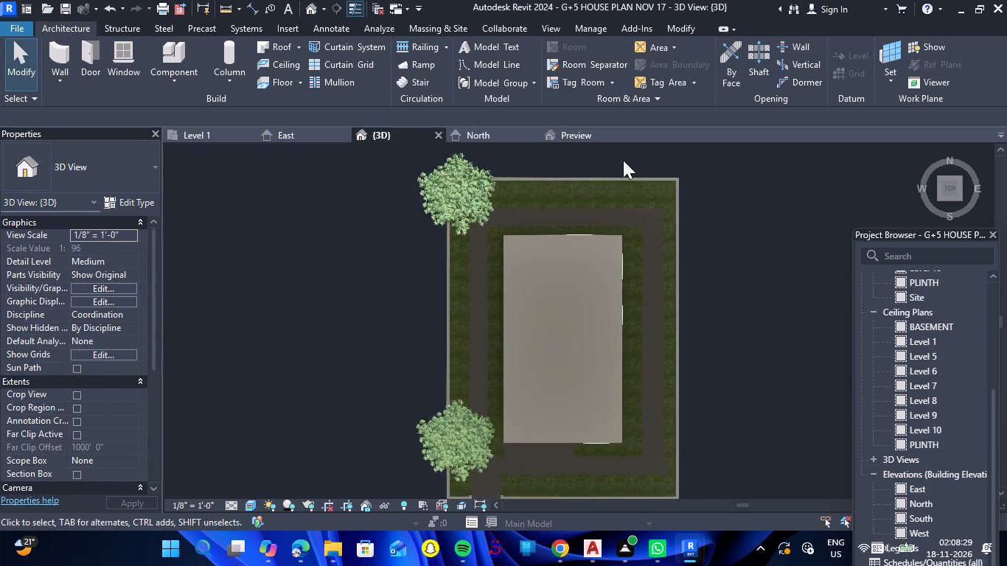
{"action": "scroll", "coordinate": [623, 160], "scroll_direction": "up", "scroll_amount": 2}
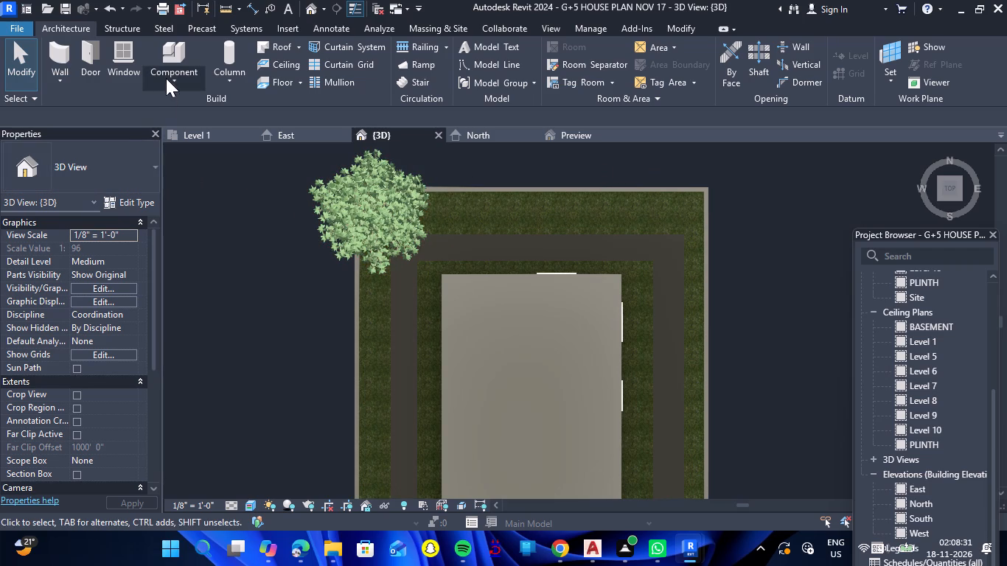
{"action": "left_click", "coordinate": [171, 80]}
{"action": "left_click", "coordinate": [200, 108]}
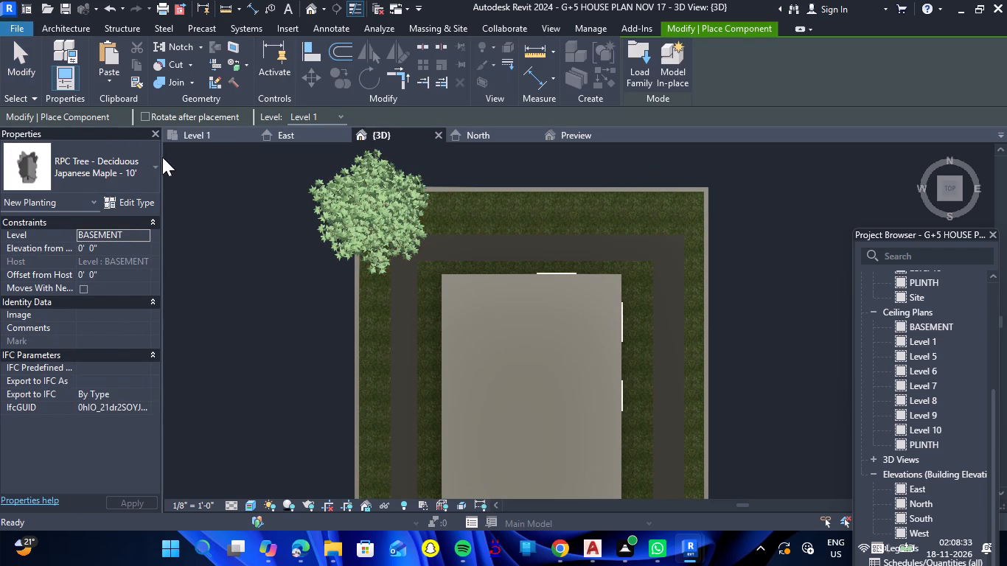
{"action": "left_click", "coordinate": [156, 172]}
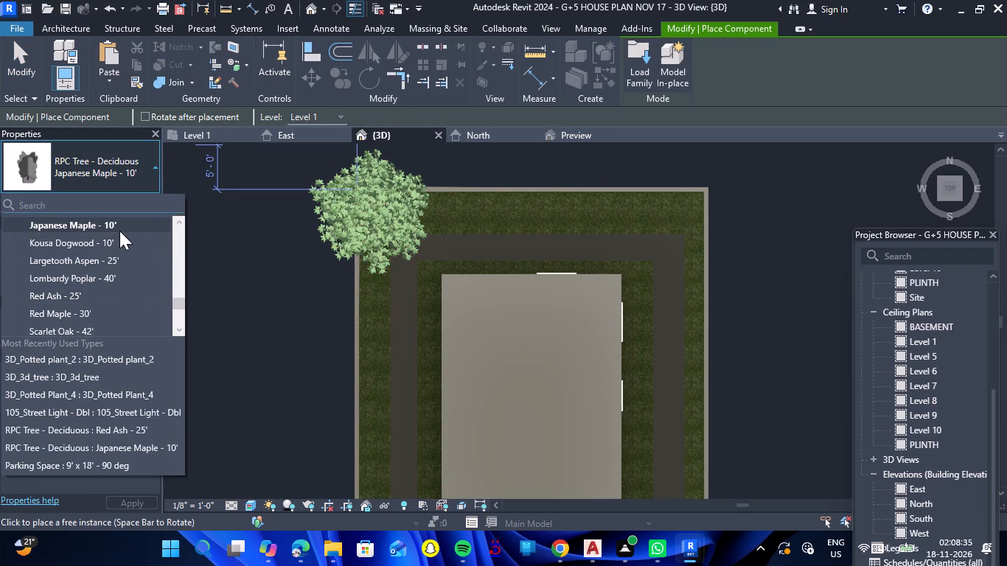
{"action": "left_click", "coordinate": [121, 229]}
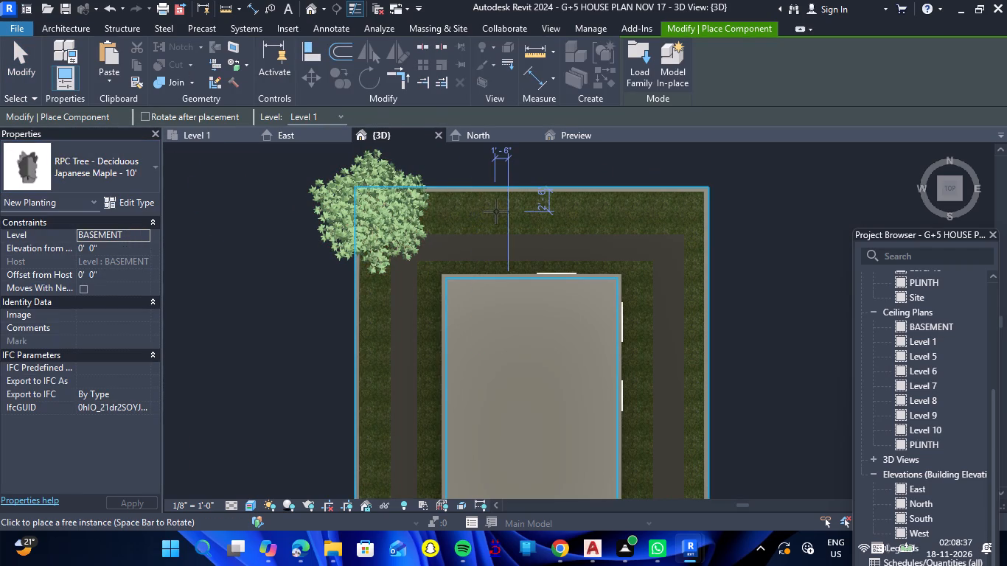
{"action": "left_click", "coordinate": [494, 212]}
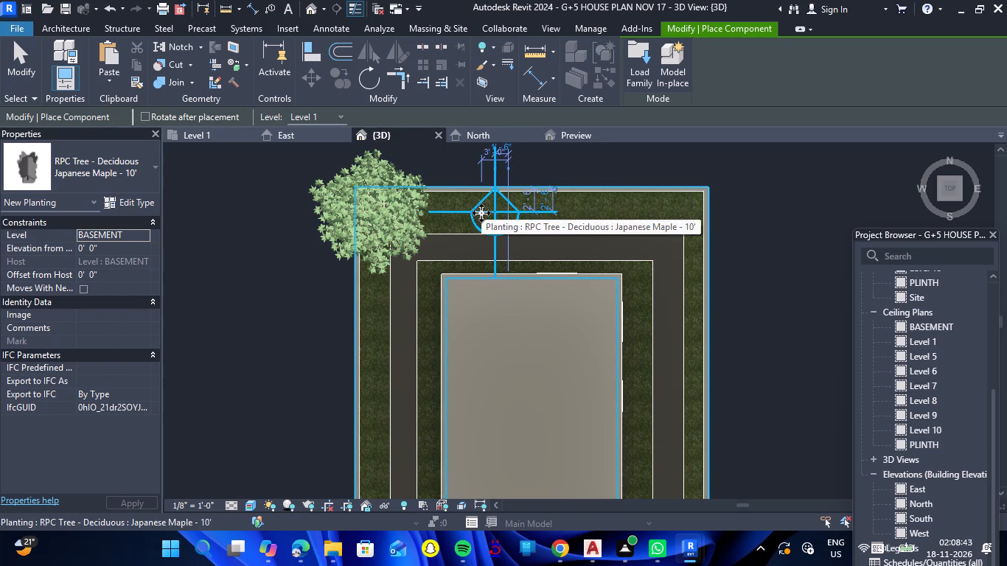
{"action": "left_click", "coordinate": [481, 213]}
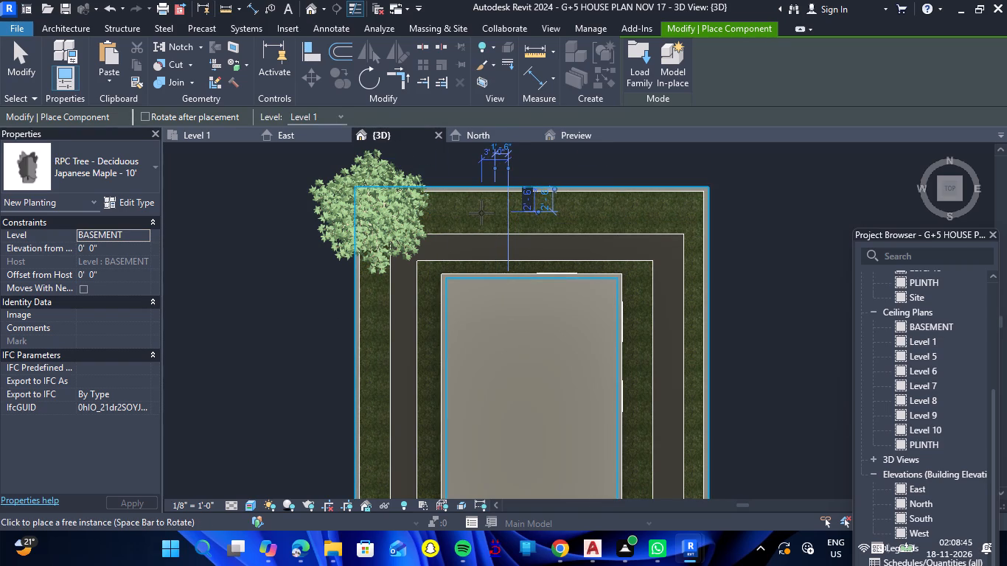
{"action": "key", "text": "Escape"}
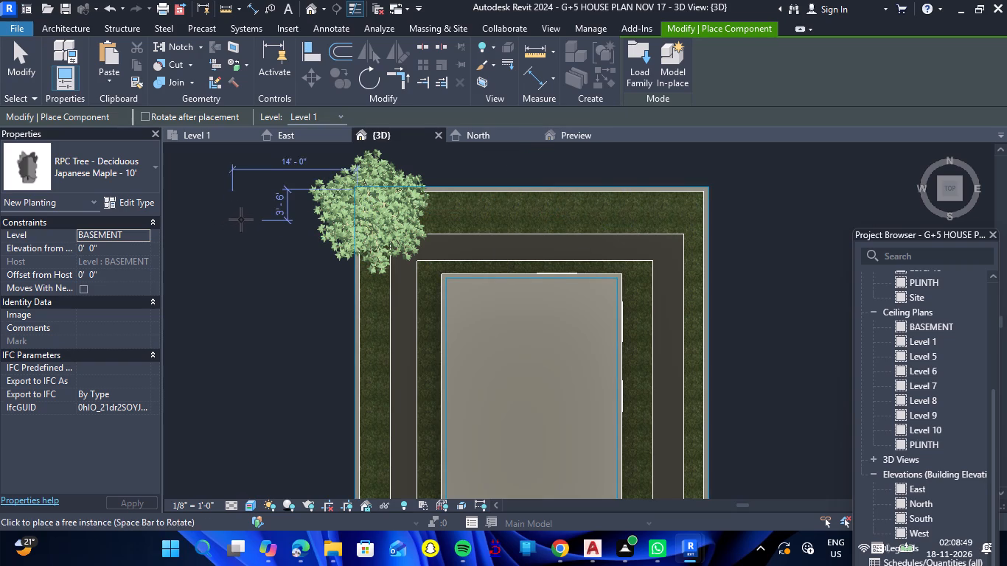
{"action": "key", "text": "Escape"}
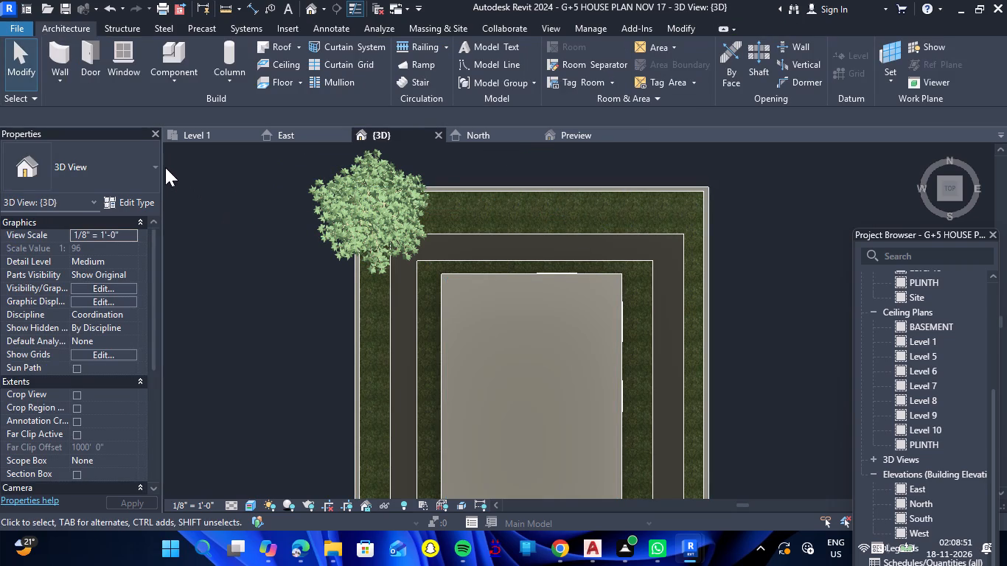
Place two 105_Street Light - Dbl fixtures: one on the lawn beside the house's west wall, one on the east strip near the northeast corner.
{"action": "left_click", "coordinate": [173, 88]}
{"action": "left_click", "coordinate": [210, 108]}
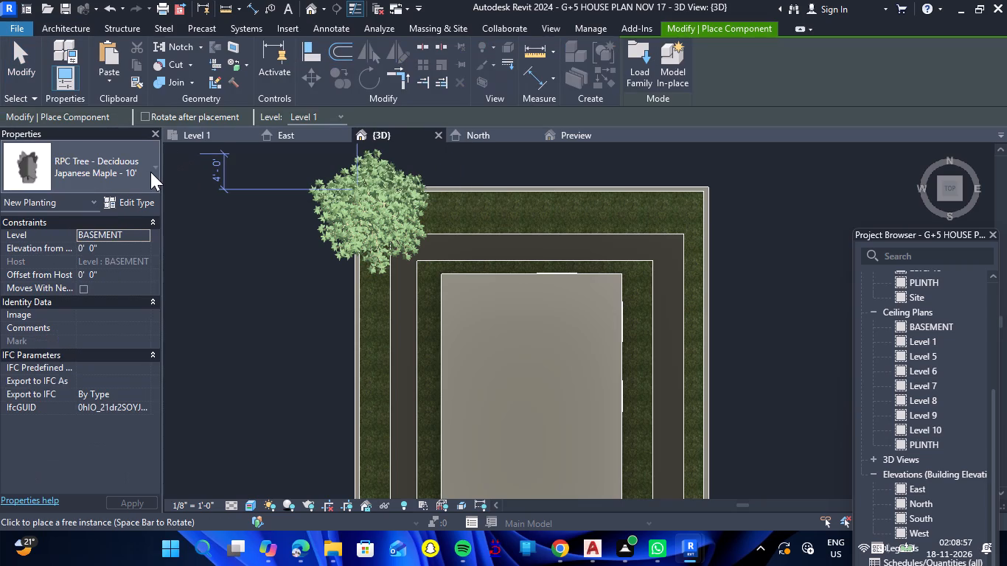
{"action": "left_click", "coordinate": [150, 171]}
{"action": "scroll", "coordinate": [128, 241], "scroll_direction": "down", "scroll_amount": 1}
{"action": "scroll", "coordinate": [128, 241], "scroll_direction": "up", "scroll_amount": 5}
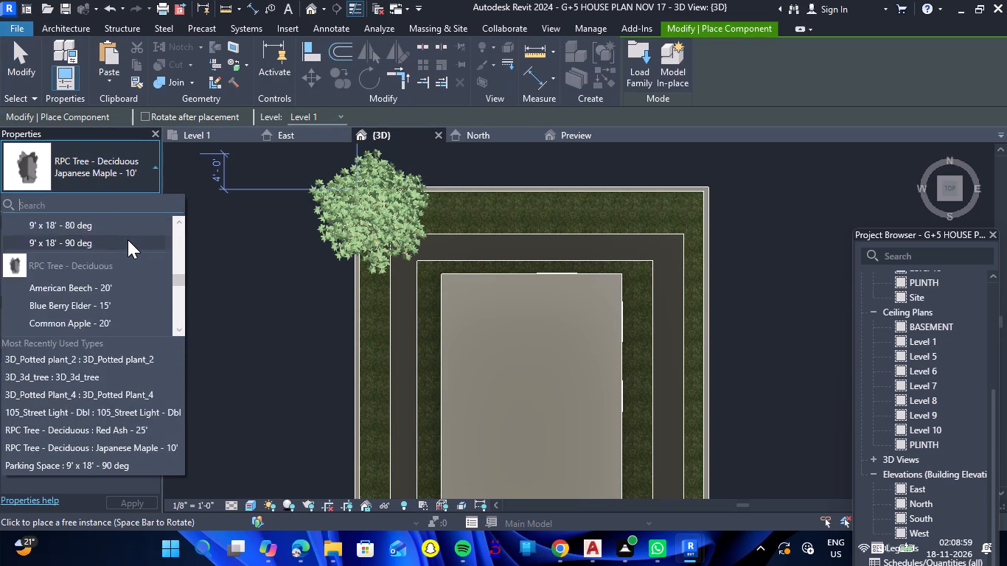
{"action": "scroll", "coordinate": [128, 240], "scroll_direction": "up", "scroll_amount": 14}
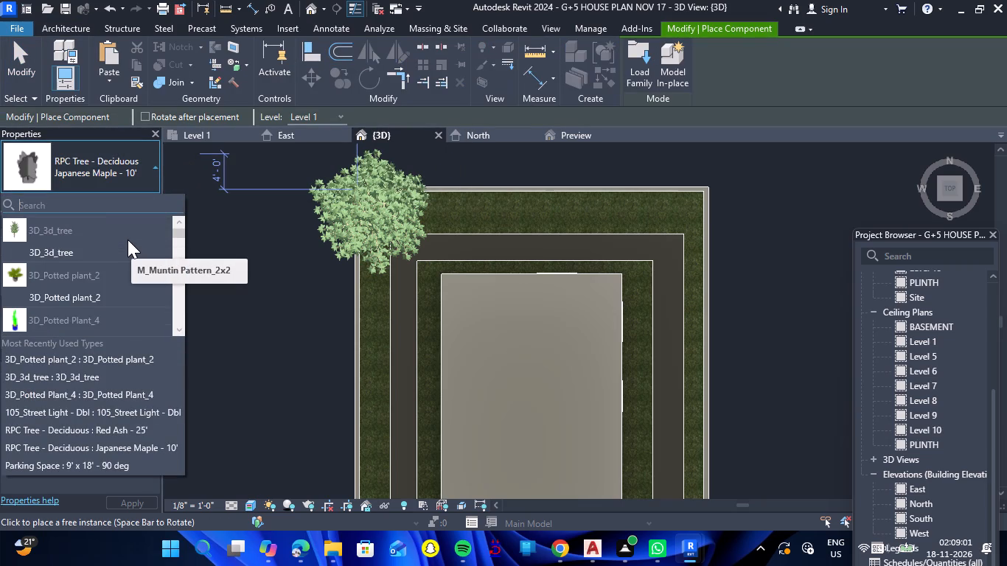
{"action": "scroll", "coordinate": [128, 240], "scroll_direction": "down", "scroll_amount": 1}
{"action": "left_click", "coordinate": [86, 314]}
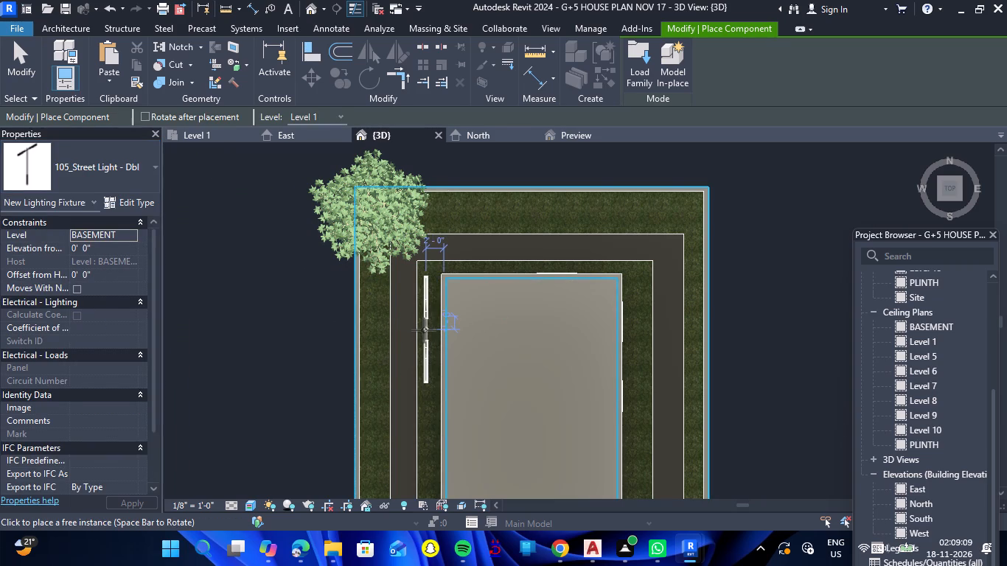
{"action": "left_click", "coordinate": [424, 330]}
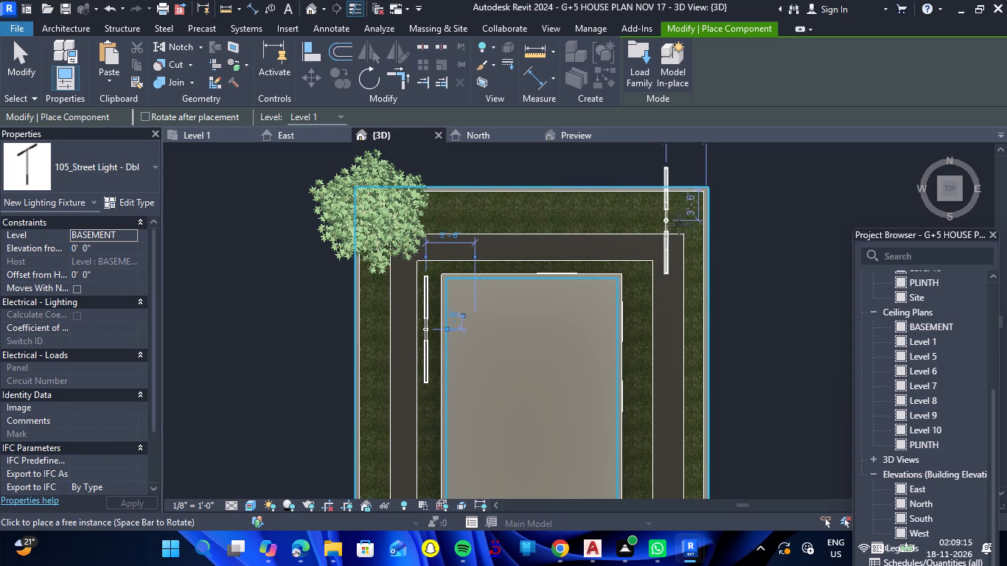
{"action": "left_click", "coordinate": [694, 252]}
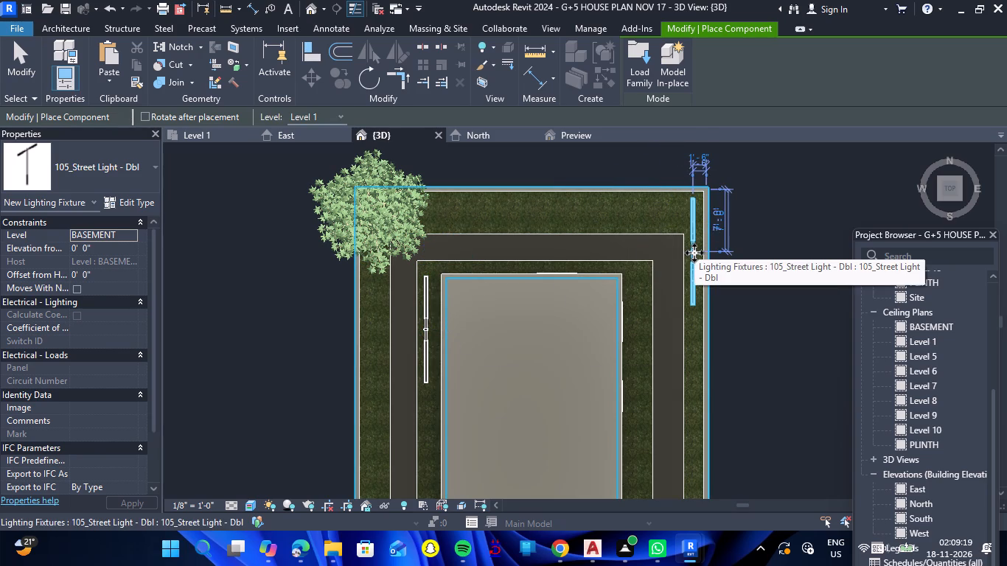
{"action": "key", "text": "Escape"}
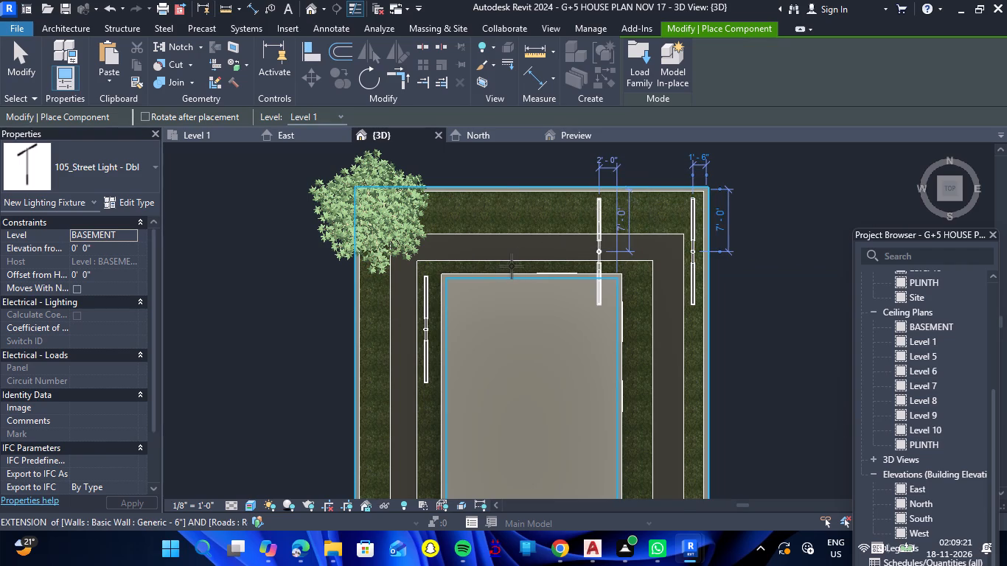
{"action": "key", "text": "Escape"}
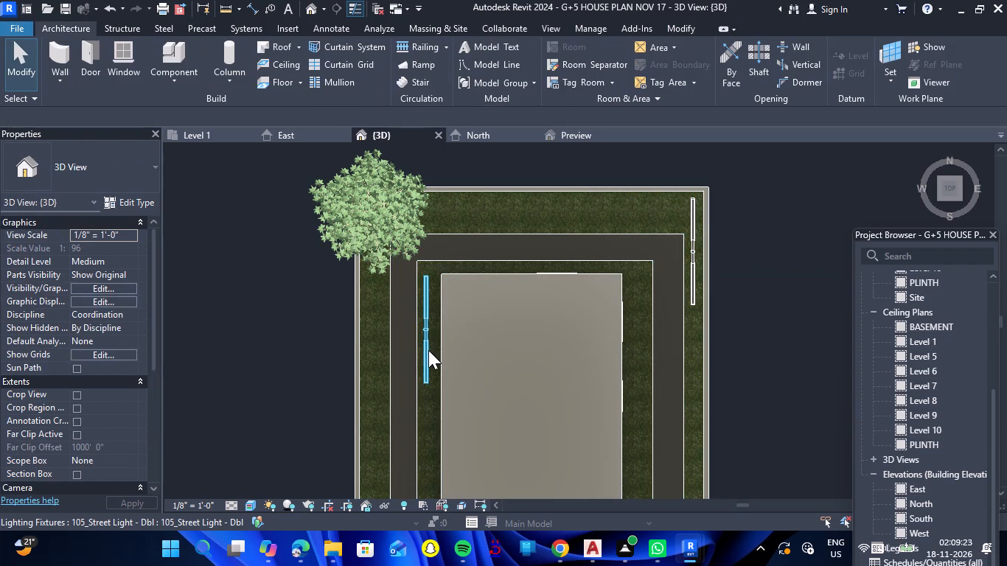
Rotate the street light beside the house's west wall by 90 degrees.
{"action": "left_click", "coordinate": [428, 352]}
{"action": "key", "text": "space"}
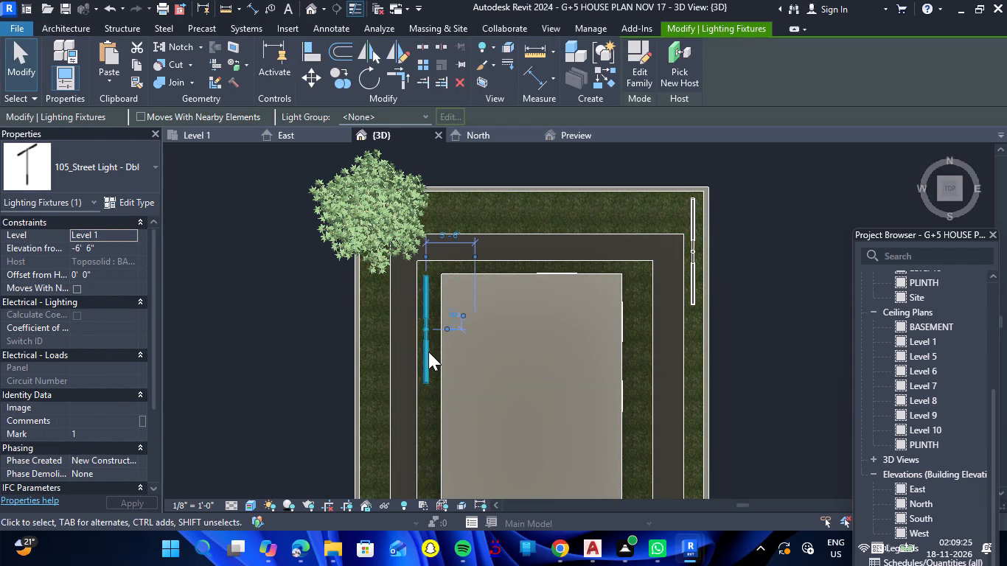
Nudge the west street light westward, away from the house, to about 5'-1" from the west boundary wall.
{"action": "scroll", "coordinate": [431, 350], "scroll_direction": "up", "scroll_amount": 5}
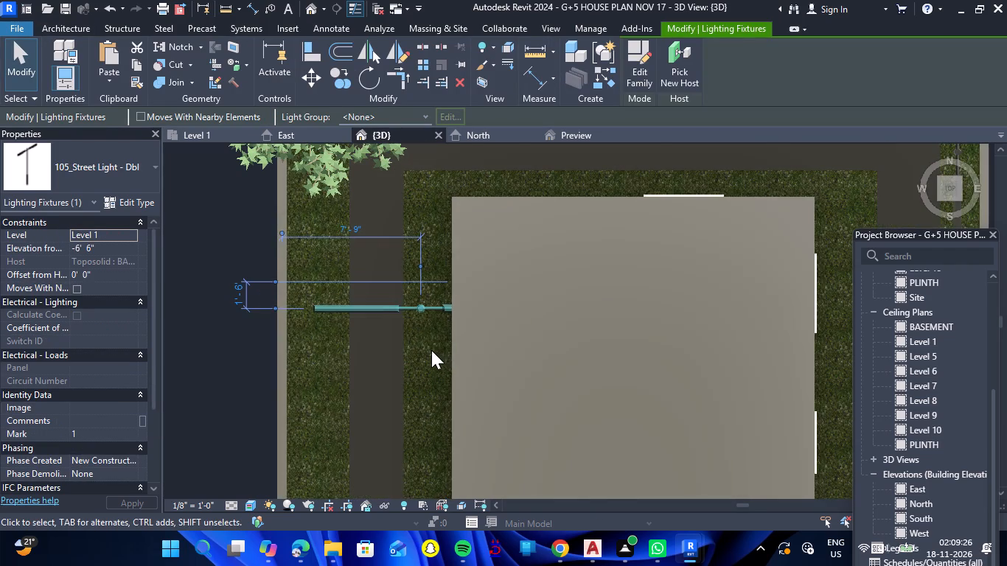
{"action": "key", "text": "Left"}
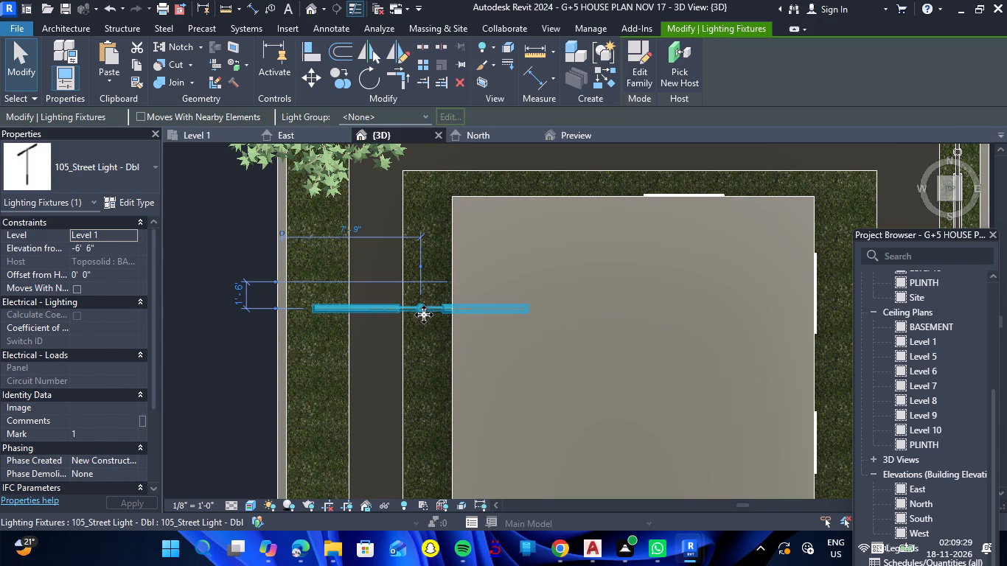
{"action": "key", "text": "Left"}
{"action": "key", "text": "Left"}
{"action": "key", "text": "Left"}
{"action": "key", "text": "Left"}
{"action": "key", "text": "Left"}
{"action": "key", "text": "Left"}
{"action": "key", "text": "Left"}
{"action": "key", "text": "Left"}
{"action": "key", "text": "Left"}
{"action": "key", "text": "Left"}
{"action": "key", "text": "Left"}
{"action": "key", "text": "Left"}
{"action": "key", "text": "Left"}
{"action": "key", "text": "Left"}
{"action": "key", "text": "Left"}
{"action": "key", "text": "Left"}
{"action": "key", "text": "Left"}
{"action": "key", "text": "Left"}
{"action": "key", "text": "Left"}
{"action": "key", "text": "Left"}
{"action": "key", "text": "Left"}
{"action": "key", "text": "Left"}
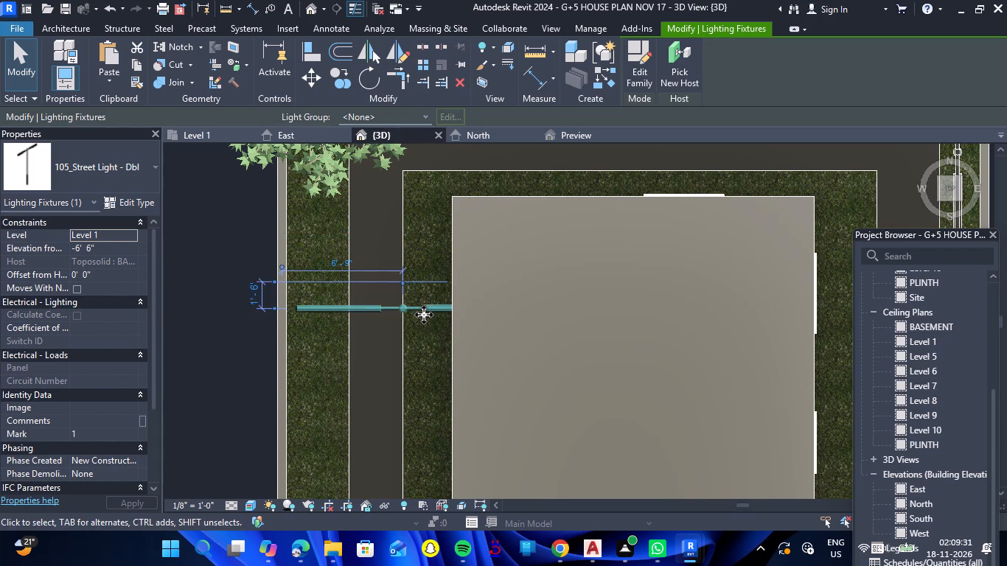
{"action": "key", "text": "Left"}
{"action": "key", "text": "Left"}
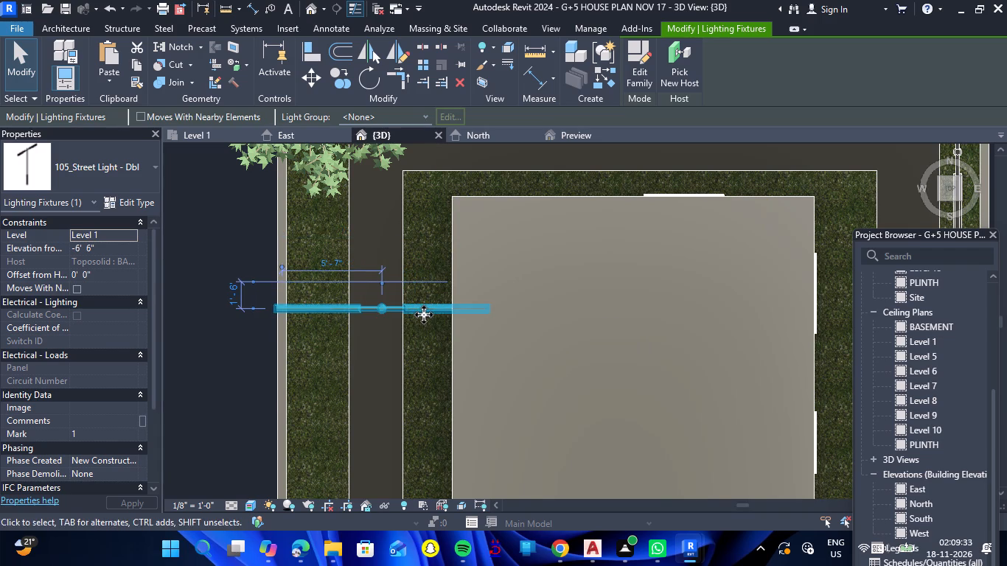
{"action": "key", "text": "Left"}
{"action": "key", "text": "Left"}
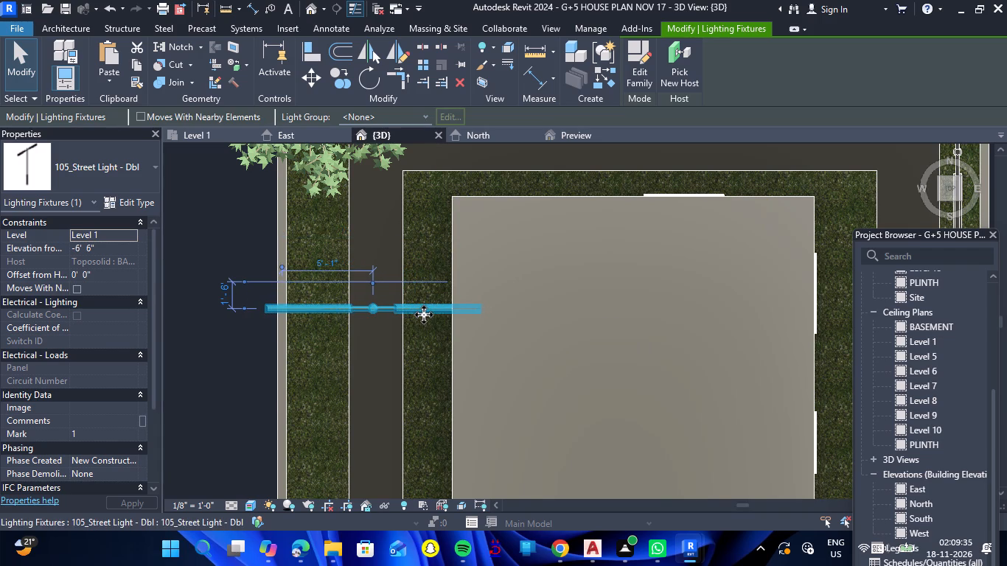
Examine the west street light's position relative to the trees, path and house wall in plan and perspective.
{"action": "scroll", "coordinate": [424, 315], "scroll_direction": "up", "scroll_amount": 1}
{"action": "scroll", "coordinate": [424, 315], "scroll_direction": "down", "scroll_amount": 13}
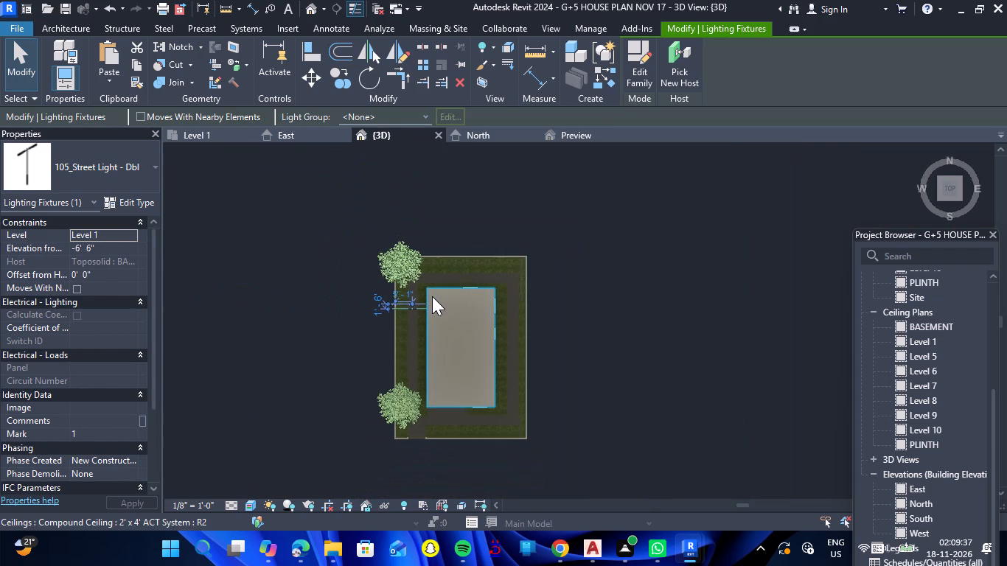
{"action": "scroll", "coordinate": [517, 282], "scroll_direction": "up", "scroll_amount": 7}
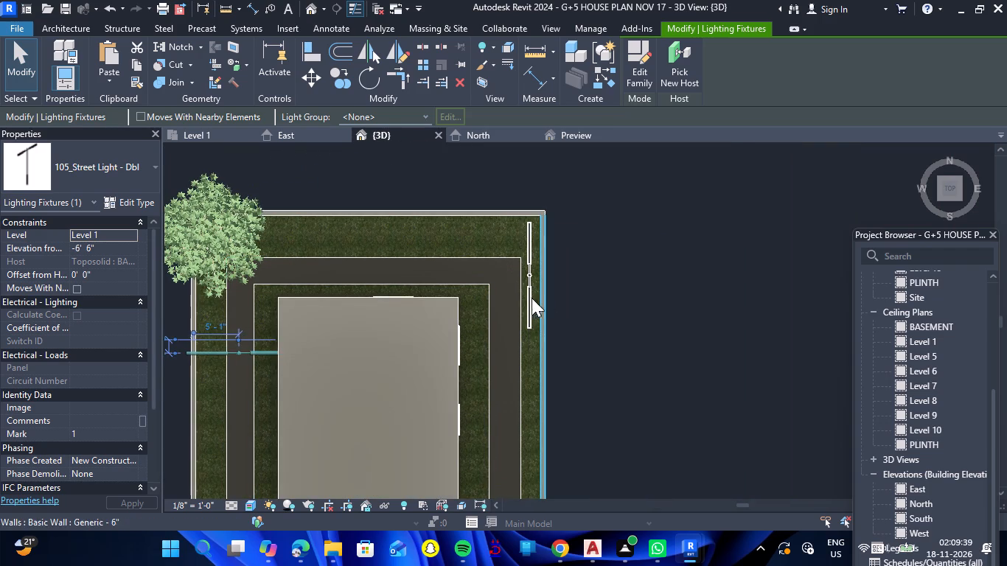
{"action": "scroll", "coordinate": [578, 273], "scroll_direction": "down", "scroll_amount": 7}
{"action": "left_click_drag", "start_coordinate": [520, 460], "coordinate": [520, 457], "text": "shift"}
{"action": "right_click_drag", "start_coordinate": [520, 460], "coordinate": [520, 457], "text": "shift"}
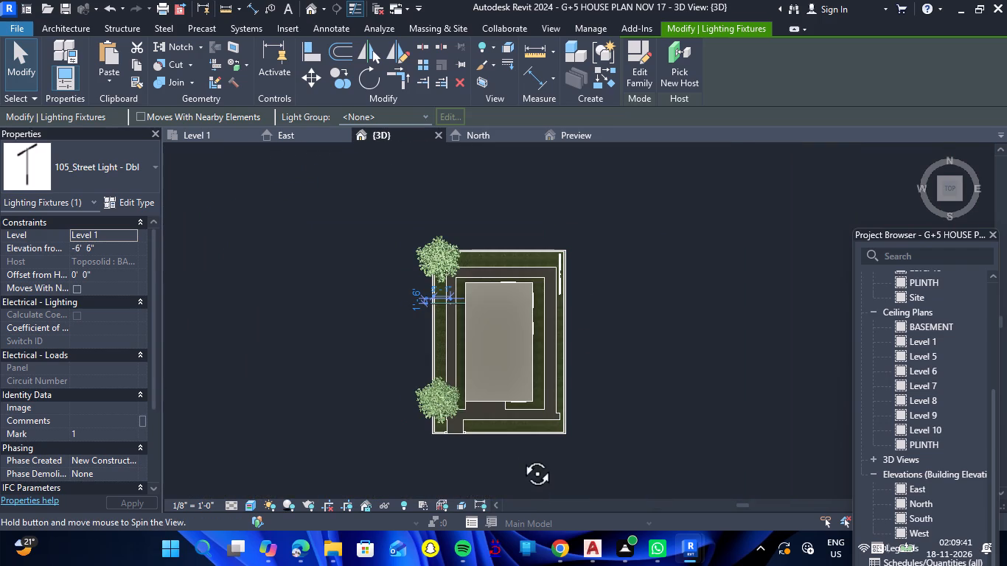
{"action": "left_click_drag", "start_coordinate": [520, 457], "coordinate": [554, 202], "text": "shift"}
{"action": "right_click_drag", "start_coordinate": [520, 457], "coordinate": [554, 202], "text": "shift"}
{"action": "scroll", "coordinate": [427, 273], "scroll_direction": "up", "scroll_amount": 6}
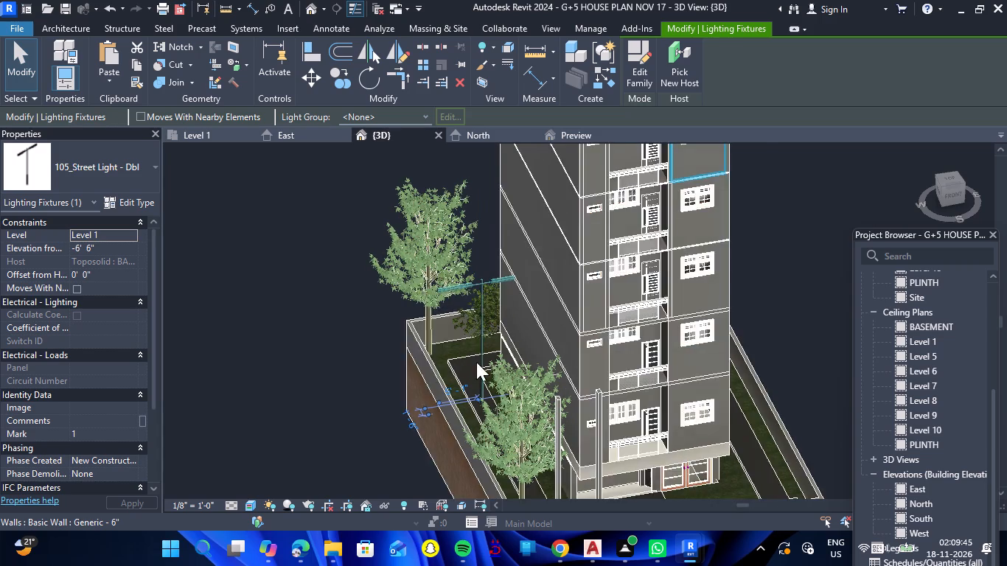
{"action": "scroll", "coordinate": [487, 366], "scroll_direction": "up", "scroll_amount": 7}
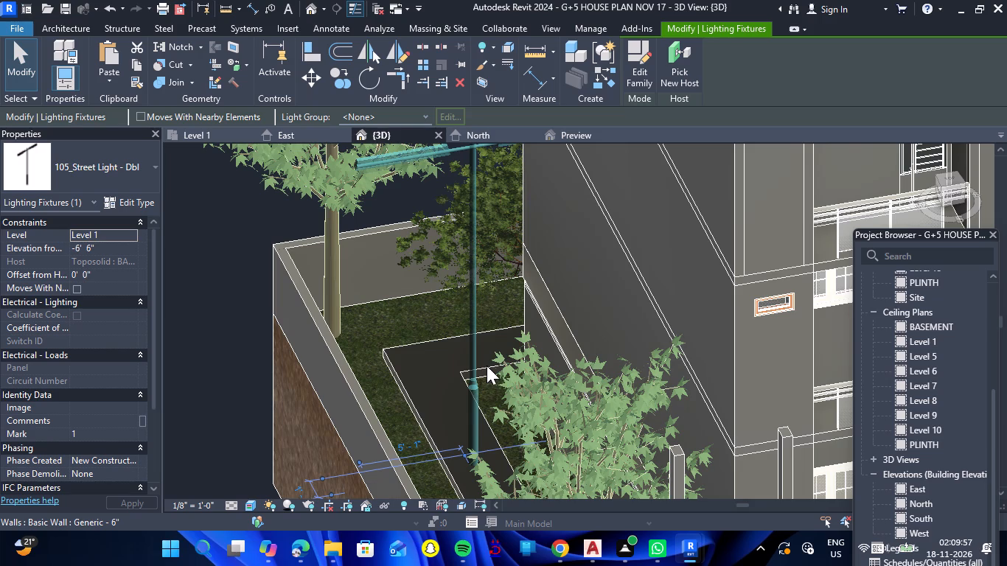
{"action": "scroll", "coordinate": [475, 254], "scroll_direction": "down", "scroll_amount": 5}
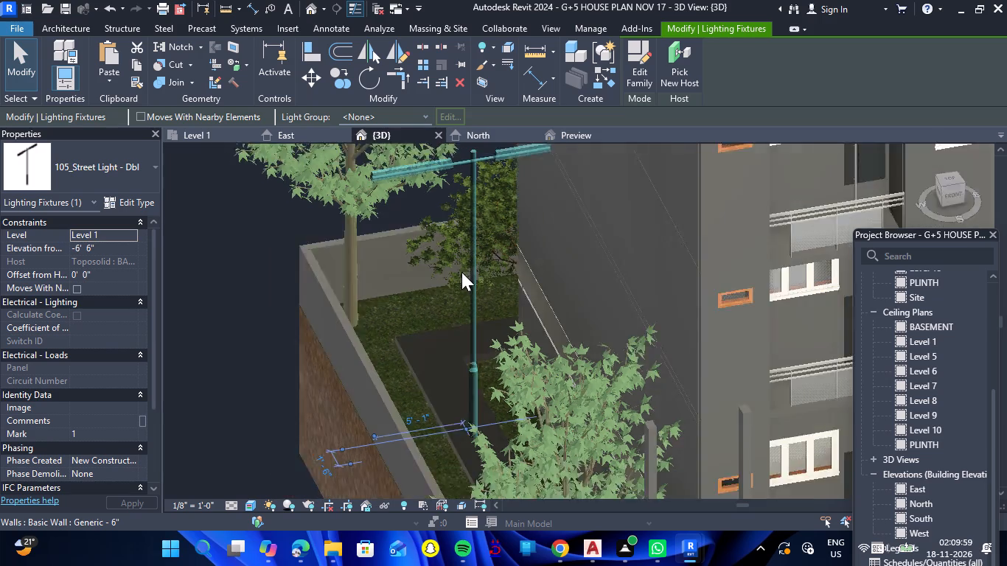
{"action": "scroll", "coordinate": [456, 274], "scroll_direction": "down", "scroll_amount": 3}
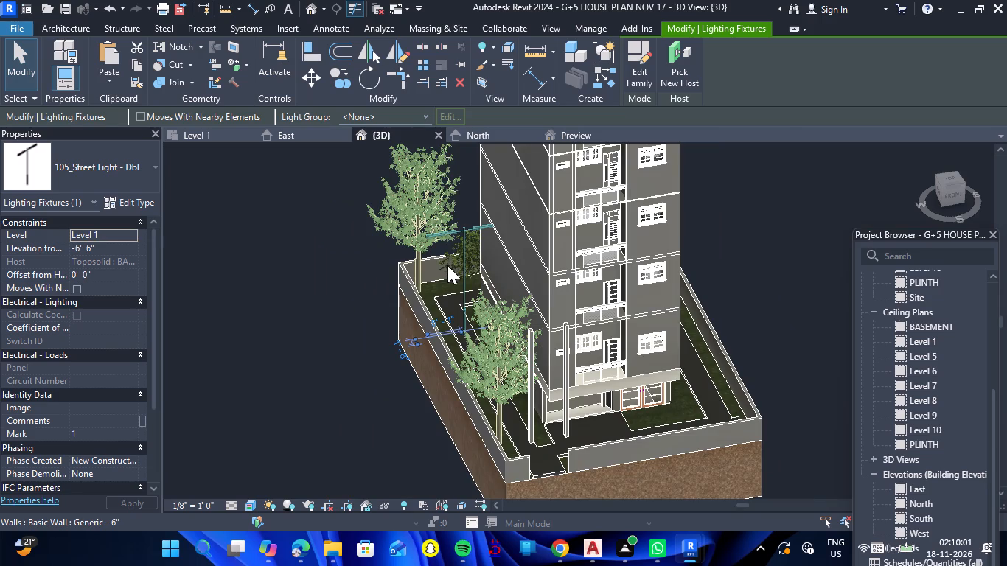
{"action": "scroll", "coordinate": [451, 263], "scroll_direction": "up", "scroll_amount": 5}
{"action": "scroll", "coordinate": [390, 249], "scroll_direction": "down", "scroll_amount": 7}
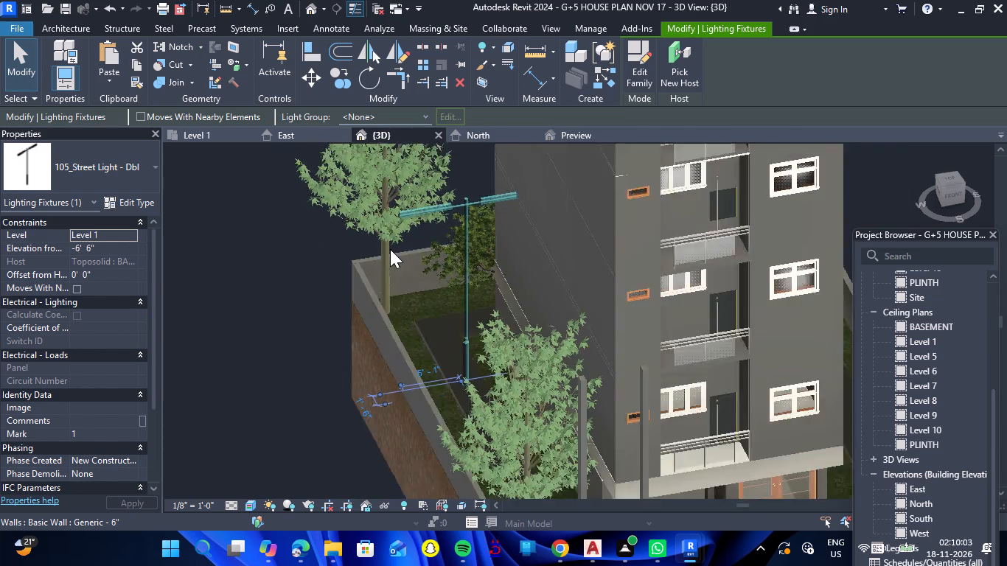
Rotate the street light on the east lawn strip near the northeast corner by 90 degrees.
{"action": "left_click_drag", "start_coordinate": [675, 327], "coordinate": [630, 302], "text": "shift"}
{"action": "right_click_drag", "start_coordinate": [675, 327], "coordinate": [630, 302], "text": "shift"}
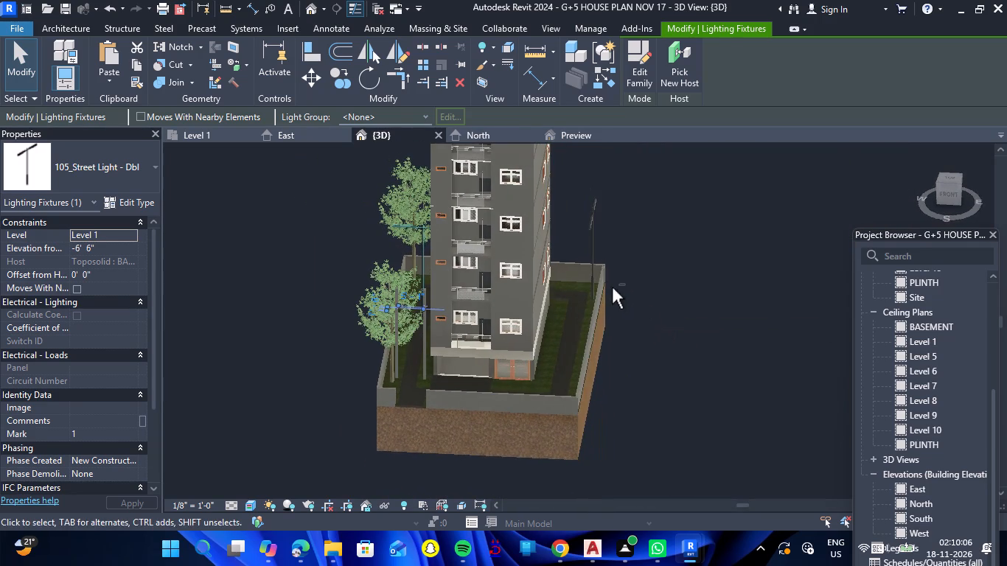
{"action": "scroll", "coordinate": [595, 267], "scroll_direction": "up", "scroll_amount": 5}
{"action": "left_click", "coordinate": [589, 259]}
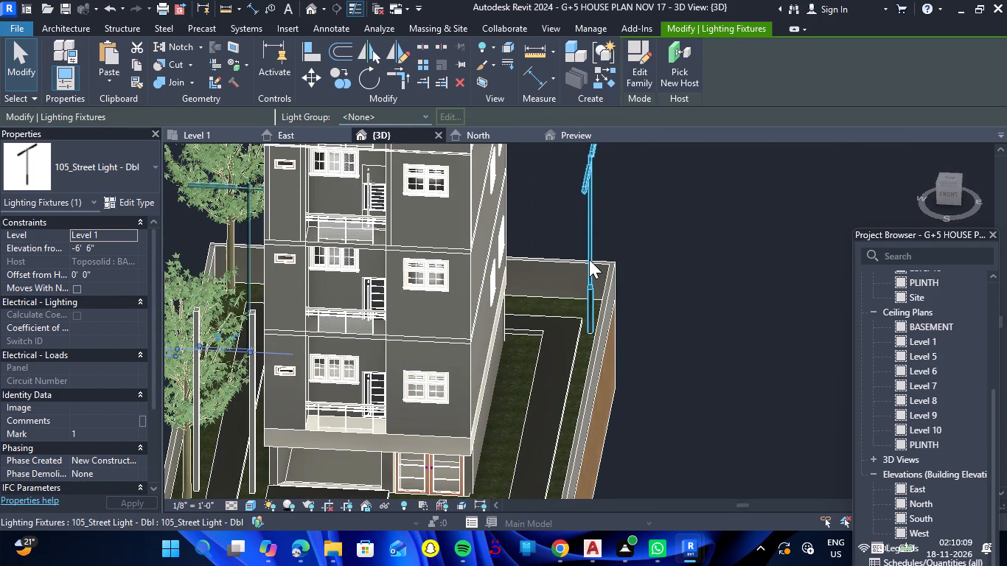
{"action": "key", "text": "space"}
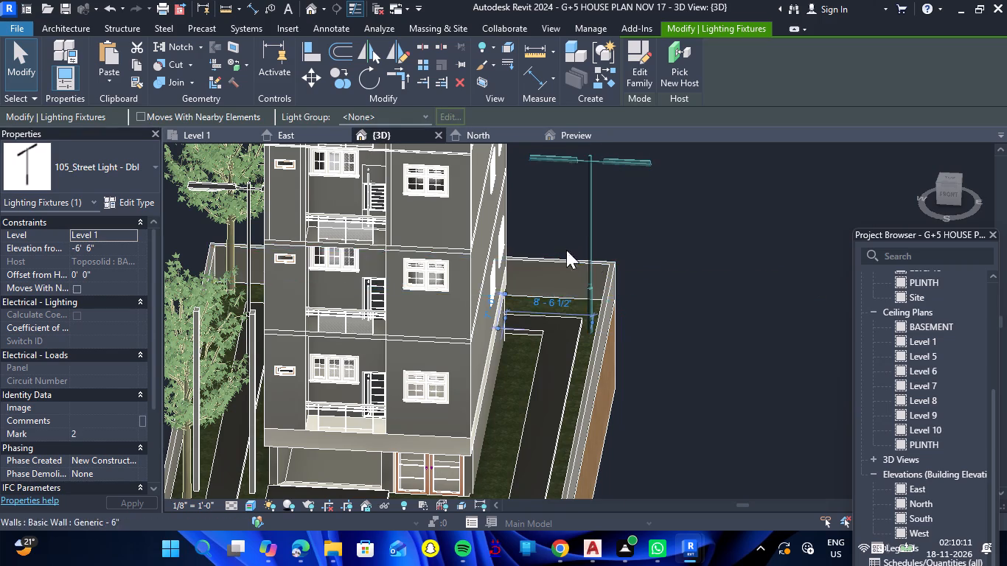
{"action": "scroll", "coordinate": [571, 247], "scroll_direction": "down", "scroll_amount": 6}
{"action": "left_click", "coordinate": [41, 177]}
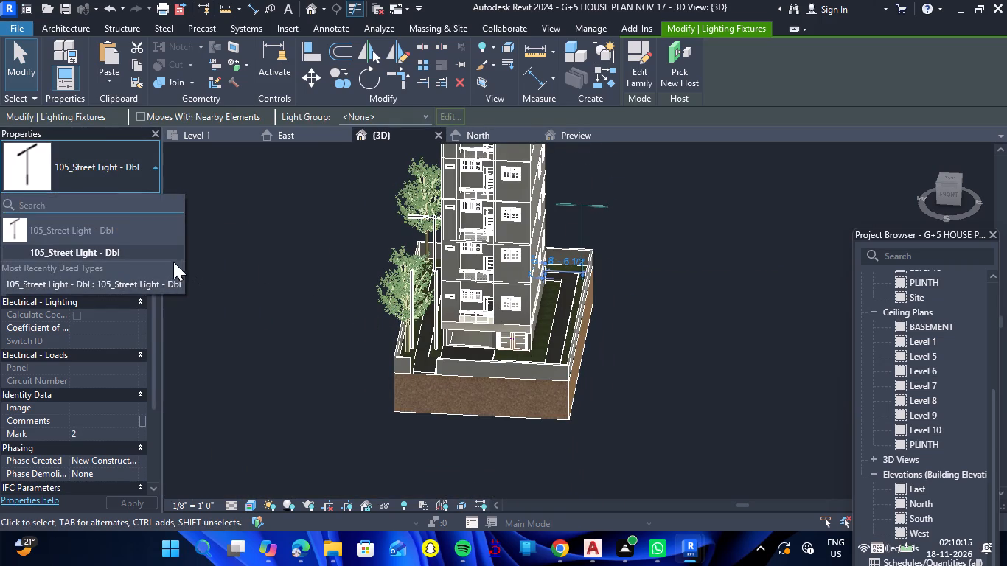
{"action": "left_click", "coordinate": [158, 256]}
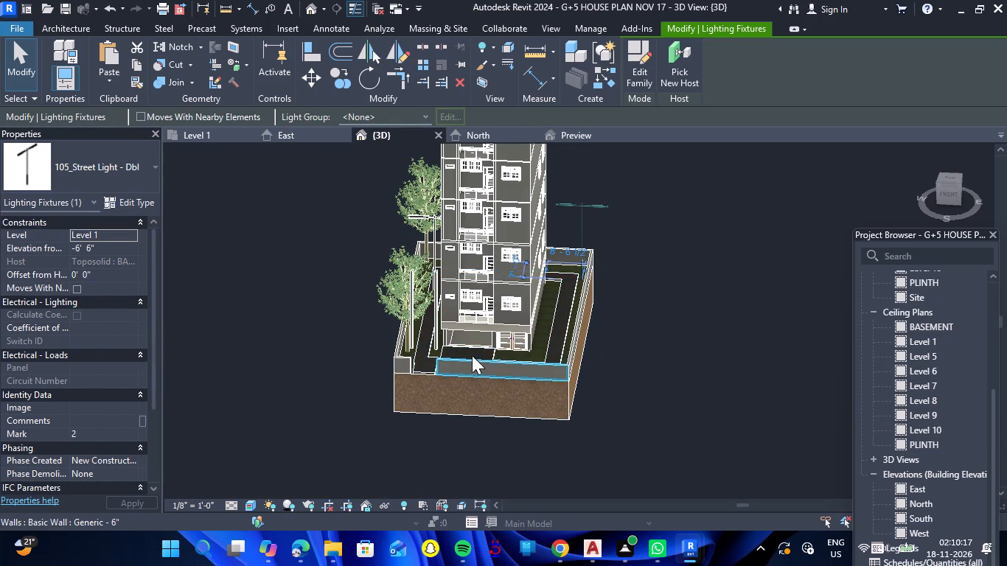
Place a 105_Street Light - Dbl on the south lawn strip near the house's southeast corner, about 7'-0" from the front wall.
{"action": "left_click", "coordinate": [952, 179]}
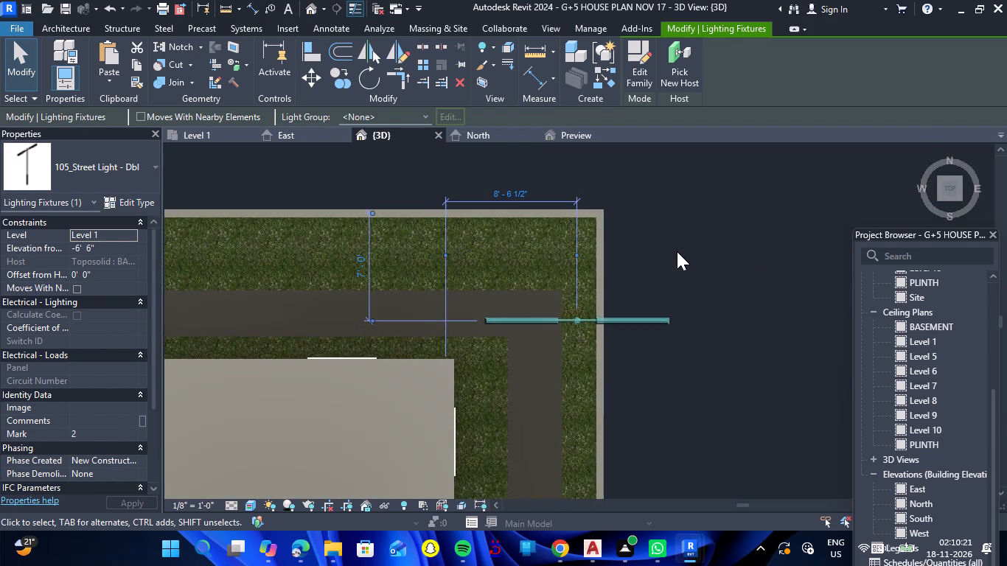
{"action": "key", "text": "Escape"}
{"action": "scroll", "coordinate": [677, 251], "scroll_direction": "down", "scroll_amount": 13}
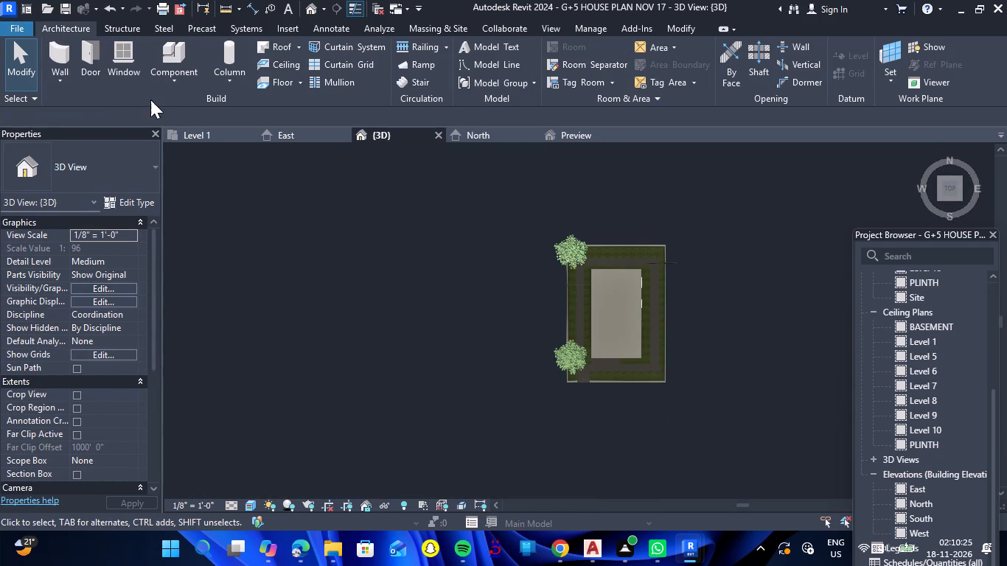
{"action": "left_click", "coordinate": [171, 61]}
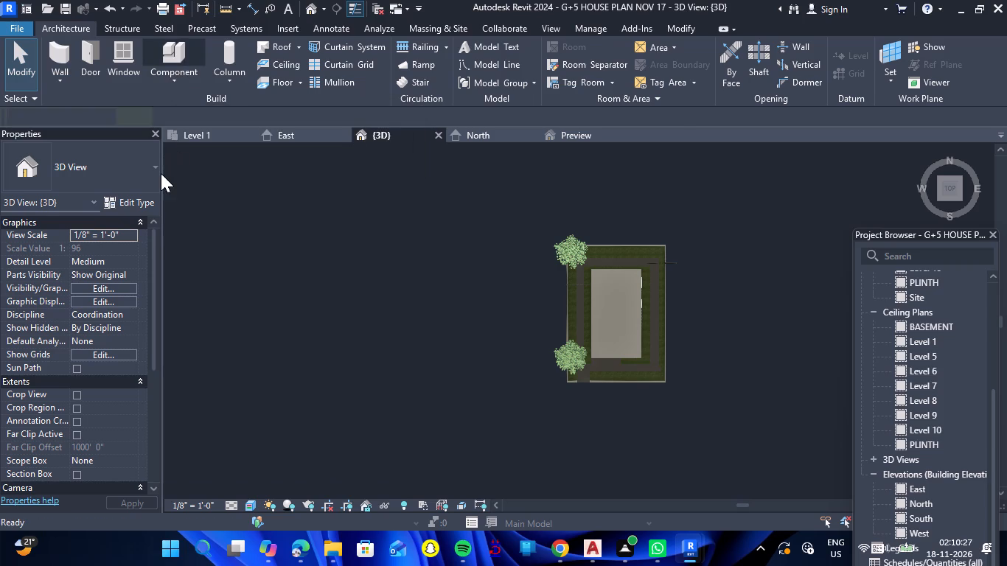
{"action": "left_click", "coordinate": [114, 179]}
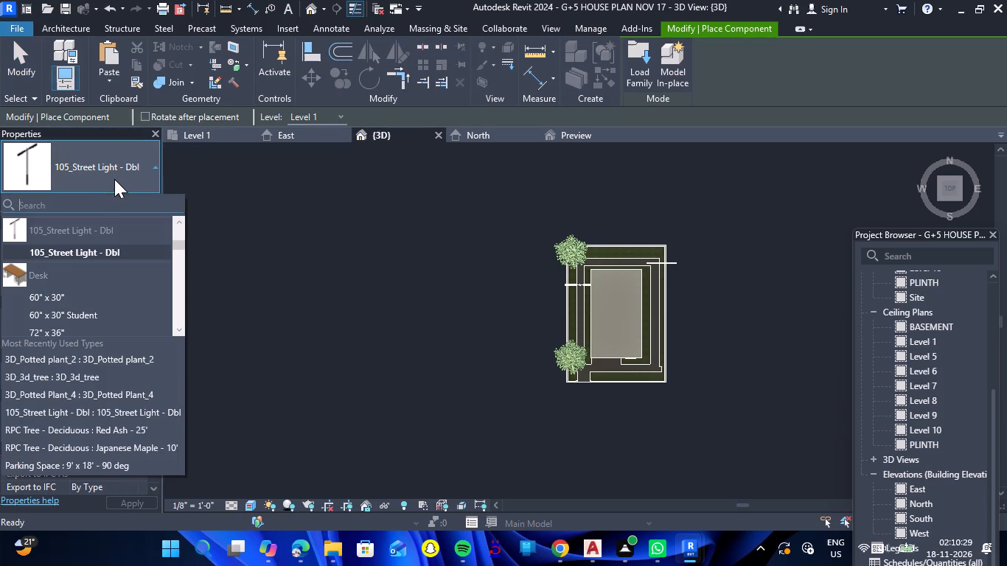
{"action": "left_click", "coordinate": [80, 249]}
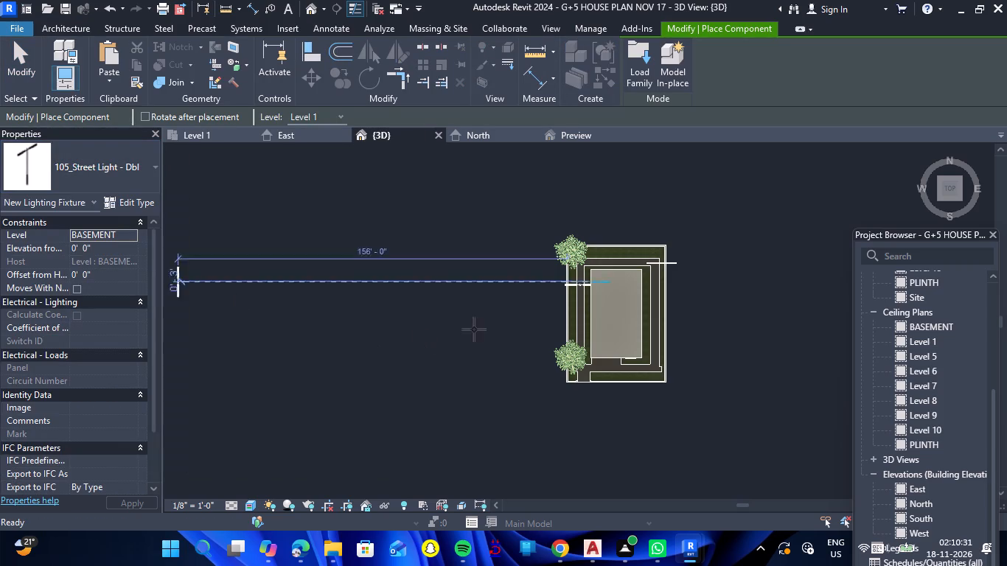
{"action": "scroll", "coordinate": [619, 371], "scroll_direction": "up", "scroll_amount": 6}
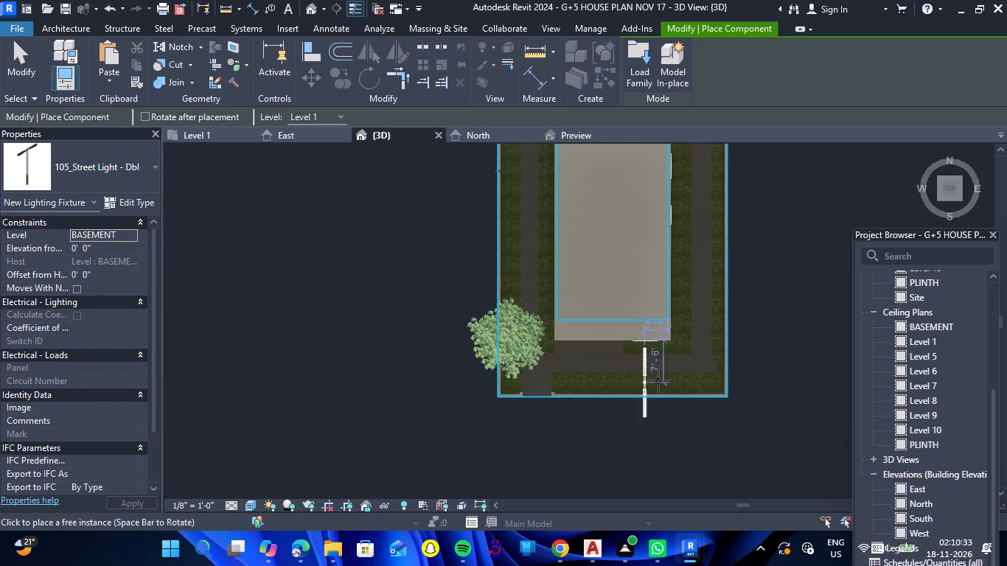
{"action": "scroll", "coordinate": [661, 380], "scroll_direction": "up", "scroll_amount": 7}
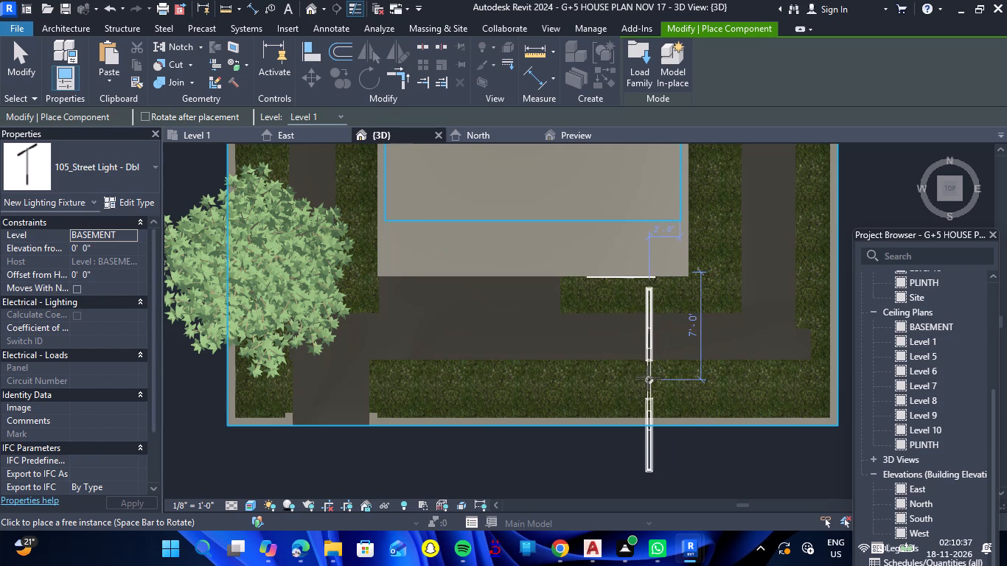
{"action": "left_click", "coordinate": [648, 378]}
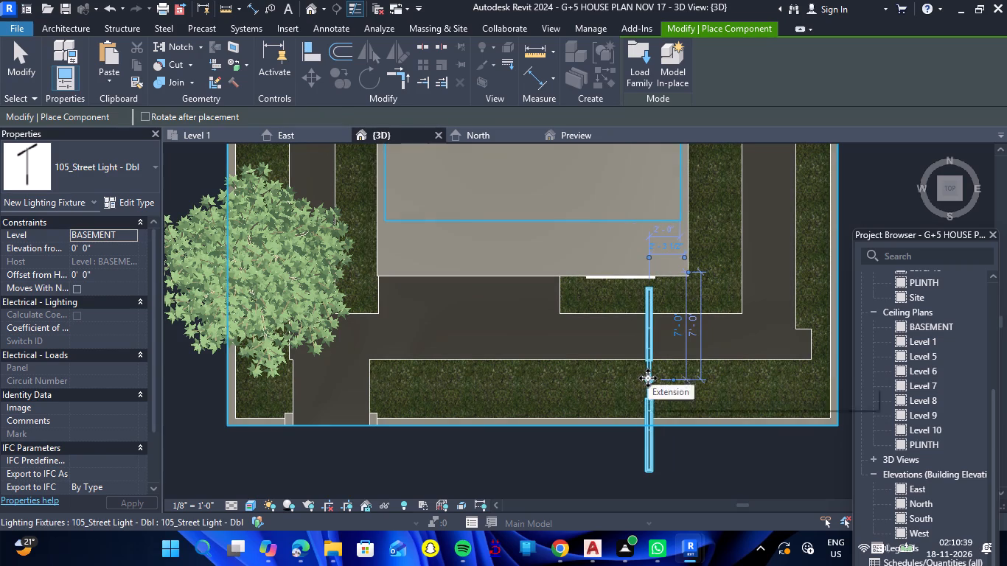
{"action": "key", "text": "Escape"}
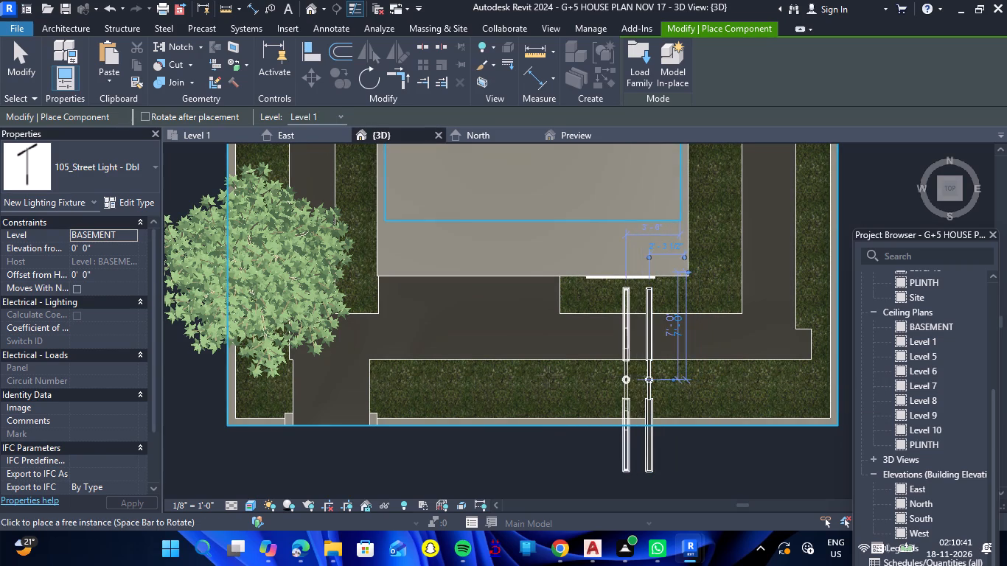
{"action": "key", "text": "Escape"}
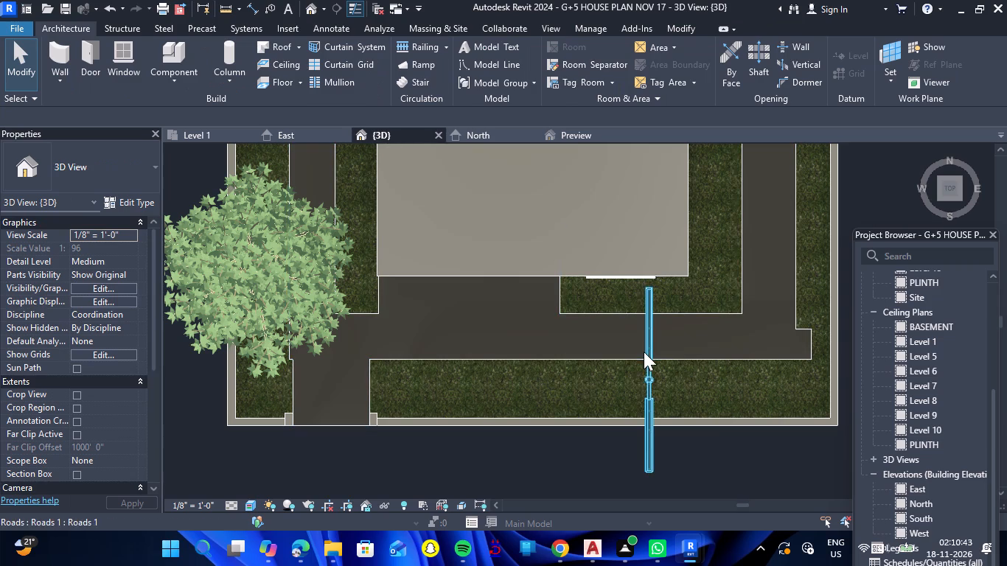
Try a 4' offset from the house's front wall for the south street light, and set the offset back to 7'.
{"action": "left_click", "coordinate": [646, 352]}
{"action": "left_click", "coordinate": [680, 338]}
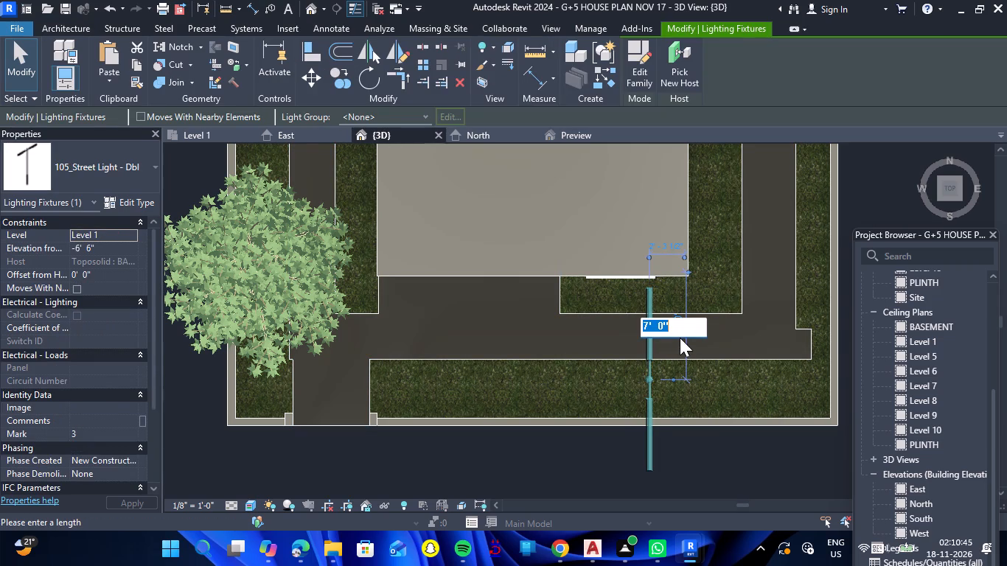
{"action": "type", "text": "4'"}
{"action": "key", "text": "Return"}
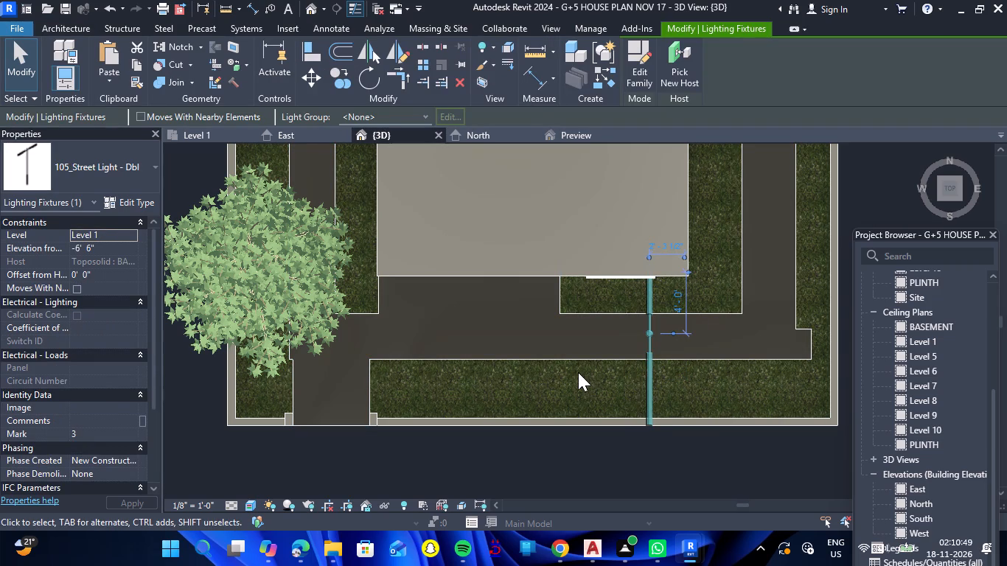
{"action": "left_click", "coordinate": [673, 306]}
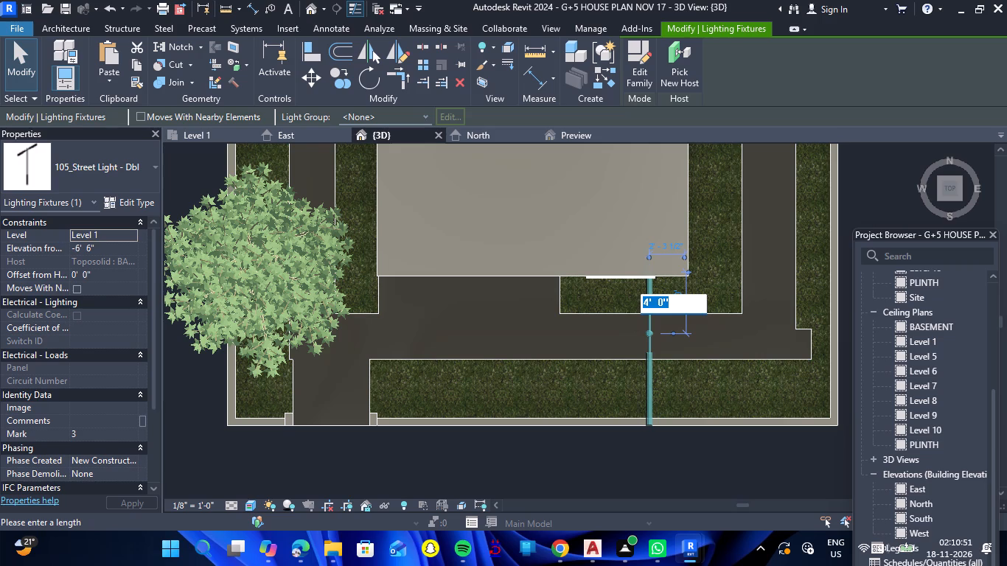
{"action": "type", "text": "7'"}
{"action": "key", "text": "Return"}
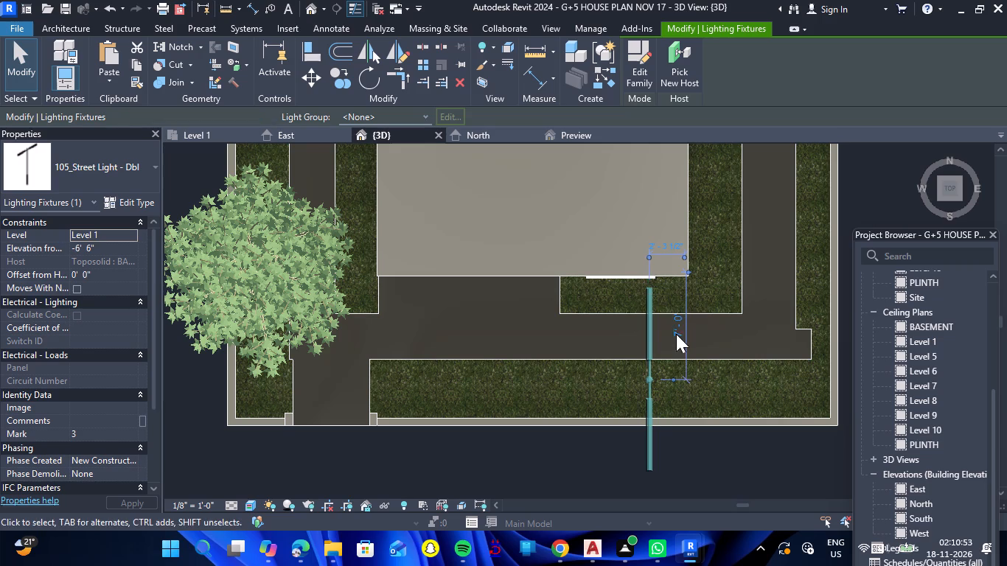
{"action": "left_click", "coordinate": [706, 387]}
Delete the two overlapping Japanese Maple trees from the north lawn strip behind the house.
{"action": "scroll", "coordinate": [694, 340], "scroll_direction": "down", "scroll_amount": 5}
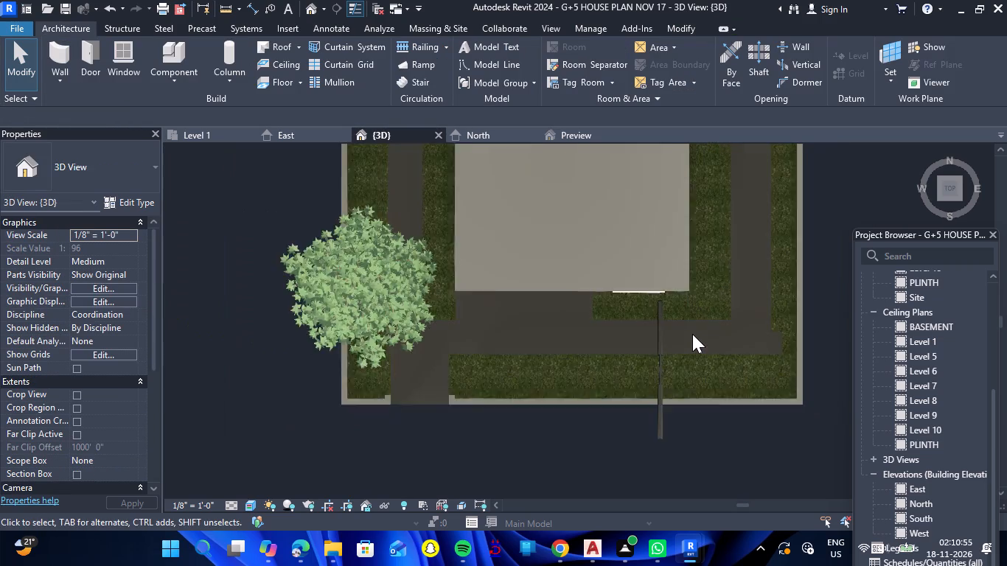
{"action": "scroll", "coordinate": [692, 334], "scroll_direction": "down", "scroll_amount": 3}
{"action": "scroll", "coordinate": [596, 364], "scroll_direction": "down", "scroll_amount": 3}
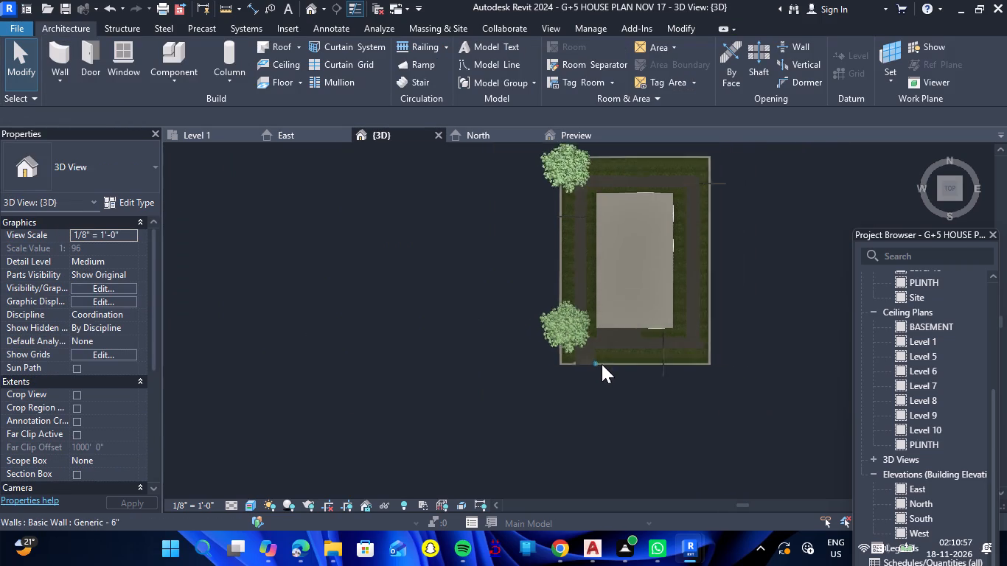
{"action": "scroll", "coordinate": [635, 199], "scroll_direction": "up", "scroll_amount": 5}
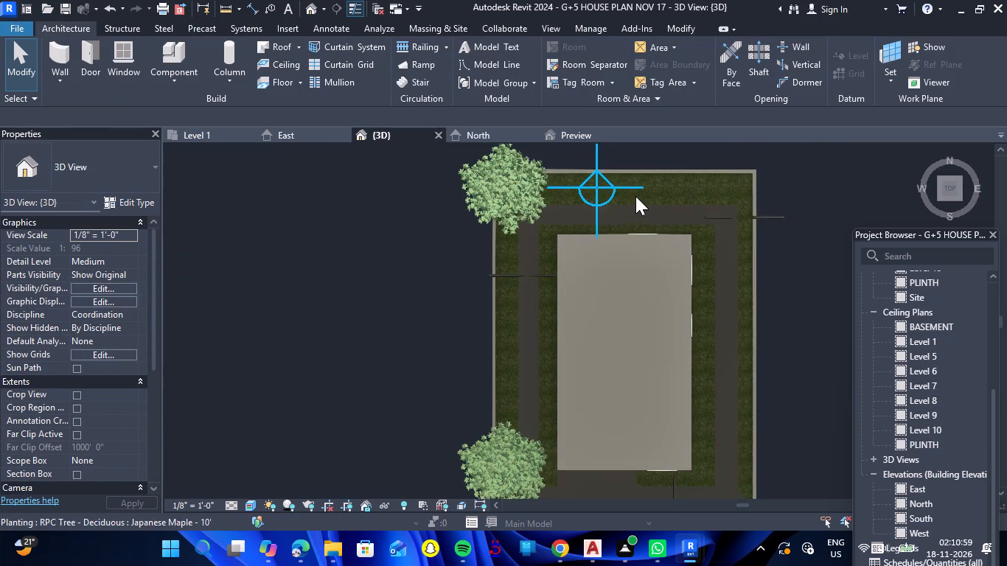
{"action": "left_click", "coordinate": [610, 192]}
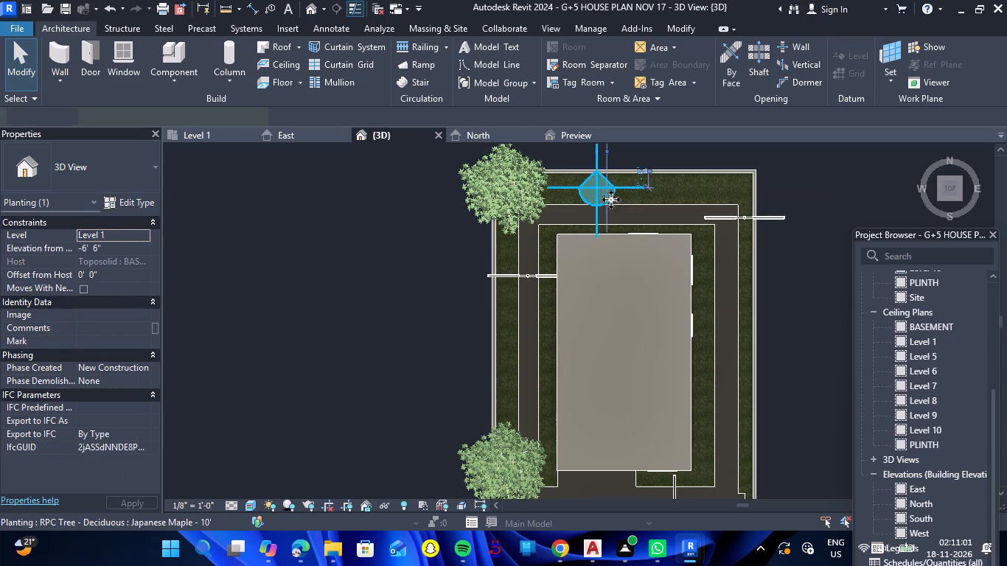
{"action": "scroll", "coordinate": [604, 256], "scroll_direction": "down", "scroll_amount": 5}
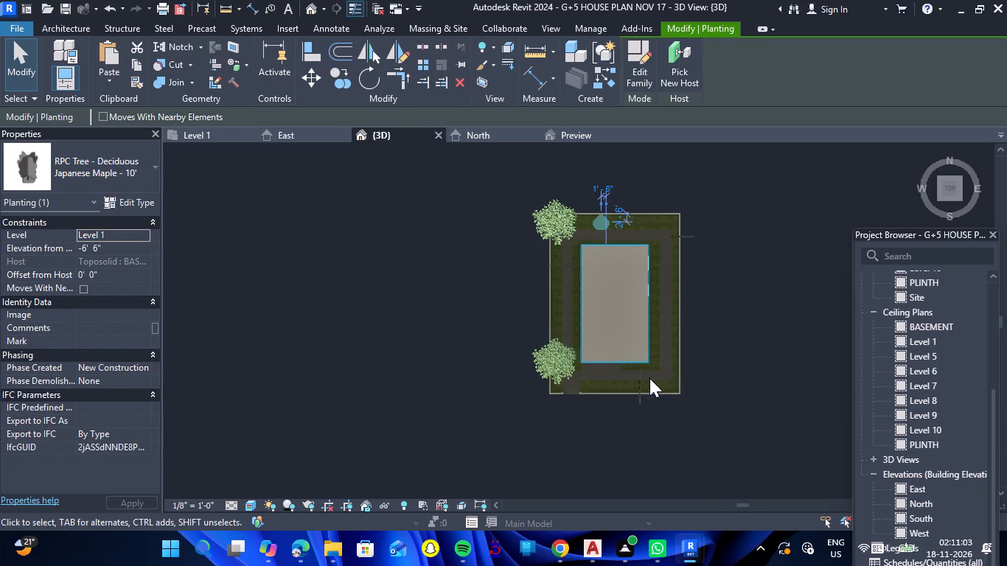
{"action": "left_click_drag", "start_coordinate": [610, 427], "coordinate": [722, 236], "text": "shift"}
{"action": "right_click_drag", "start_coordinate": [610, 427], "coordinate": [722, 236], "text": "shift"}
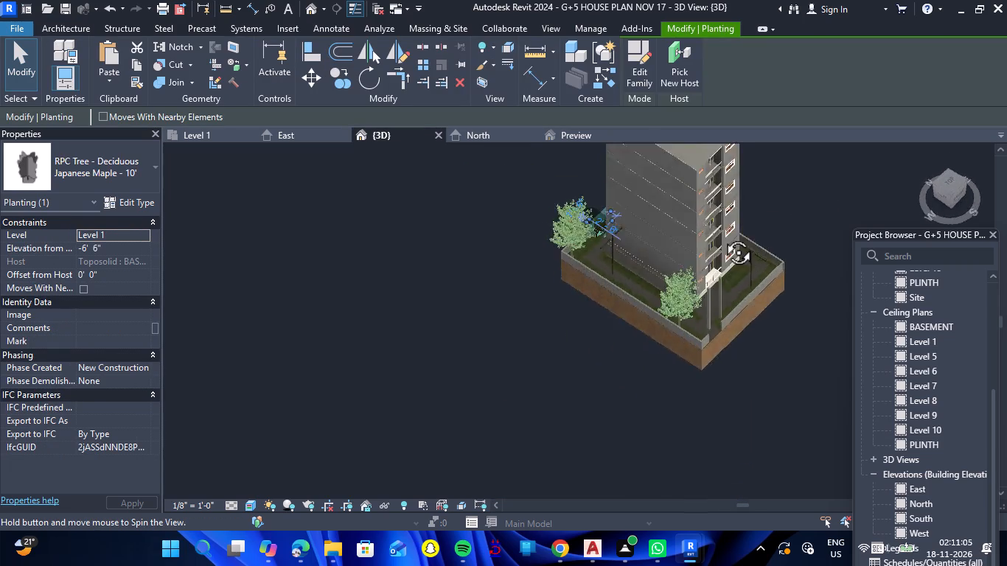
{"action": "right_click_drag", "start_coordinate": [722, 236], "coordinate": [880, 177], "text": "shift"}
{"action": "left_click_drag", "start_coordinate": [722, 236], "coordinate": [880, 177], "text": "shift"}
{"action": "scroll", "coordinate": [600, 211], "scroll_direction": "up", "scroll_amount": 2}
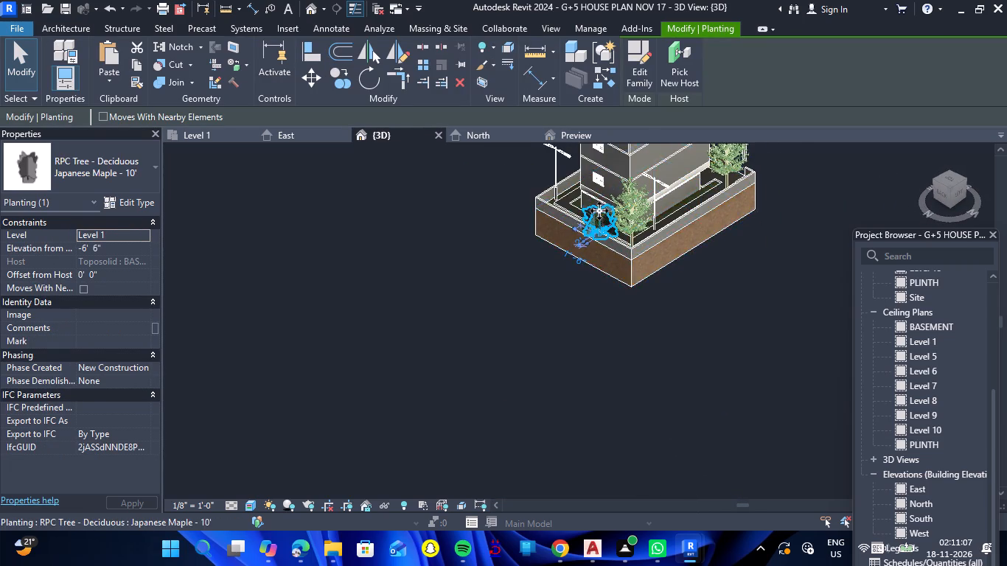
{"action": "scroll", "coordinate": [599, 211], "scroll_direction": "up", "scroll_amount": 5}
{"action": "left_click_drag", "start_coordinate": [431, 340], "coordinate": [604, 371]}
{"action": "right_click_drag", "start_coordinate": [431, 340], "coordinate": [604, 371], "text": "shift"}
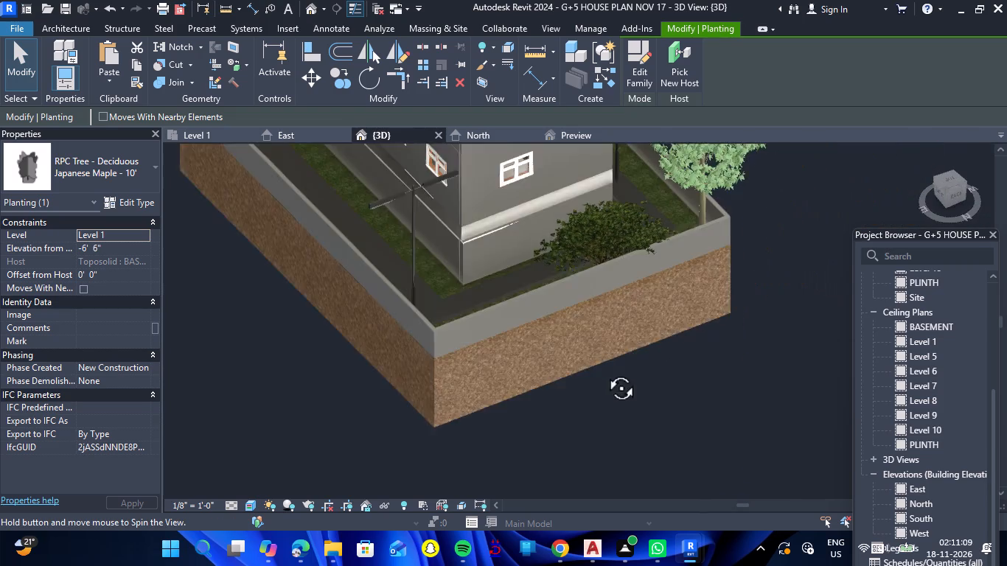
{"action": "right_click_drag", "start_coordinate": [604, 371], "coordinate": [686, 384], "text": "shift"}
{"action": "left_click_drag", "start_coordinate": [604, 371], "coordinate": [686, 384]}
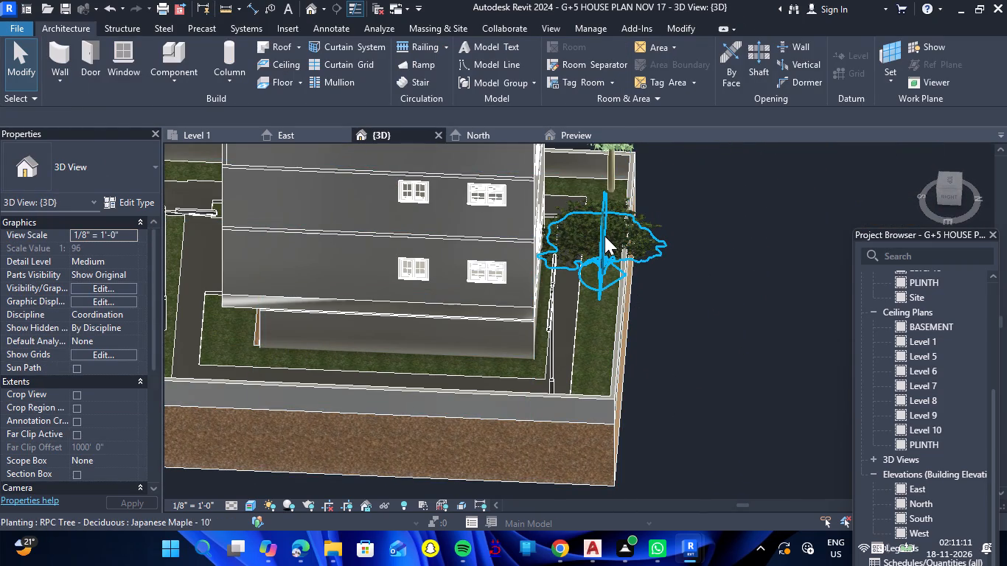
{"action": "left_click", "coordinate": [604, 236]}
{"action": "key", "text": "Delete"}
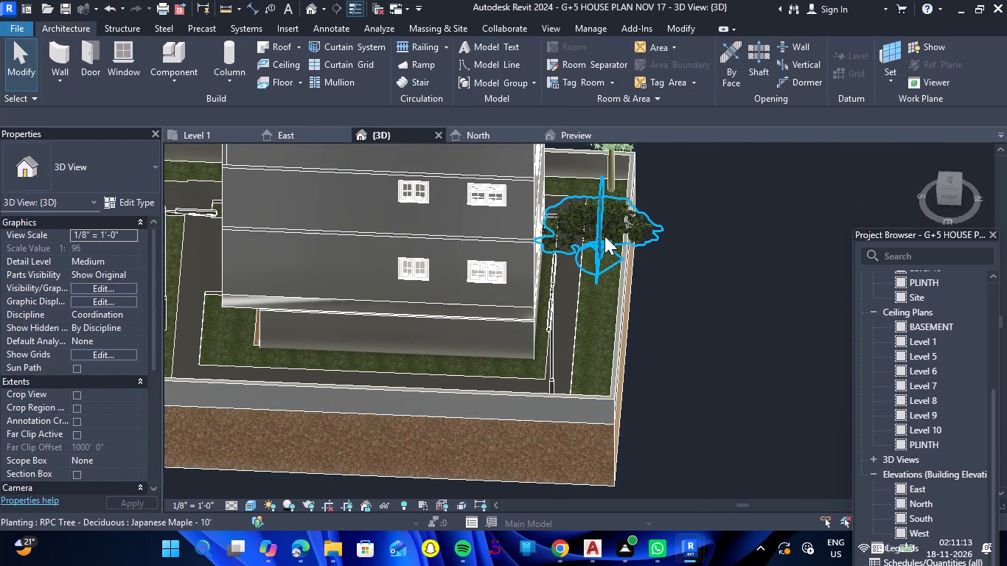
{"action": "left_click", "coordinate": [604, 233]}
{"action": "key", "text": "Delete"}
Place 3D_3d_tree trees on the east side lawns: one at the southeast corner, one on the north strip and one nearer the northeast corner.
{"action": "scroll", "coordinate": [604, 233], "scroll_direction": "down", "scroll_amount": 2}
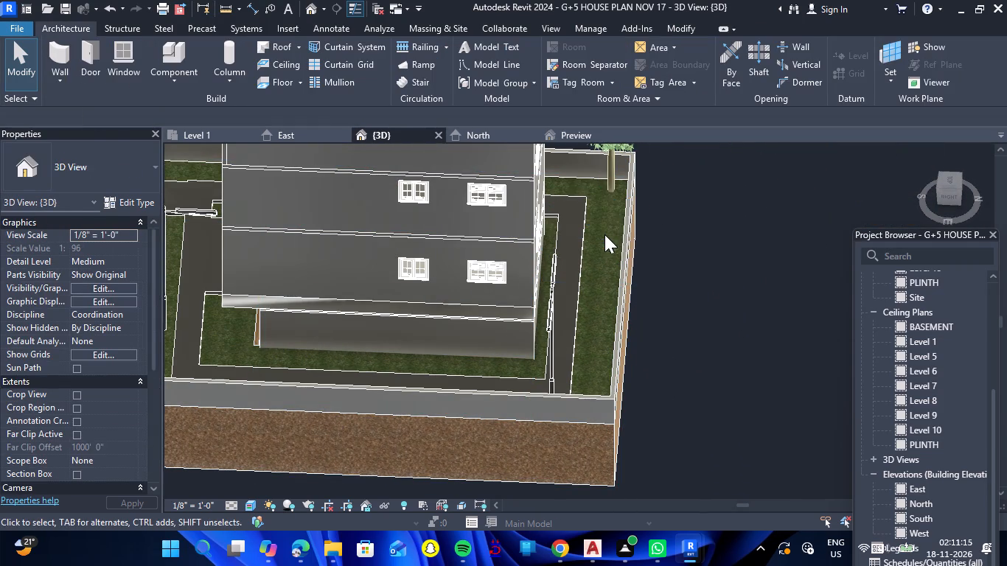
{"action": "scroll", "coordinate": [604, 234], "scroll_direction": "down", "scroll_amount": 5}
{"action": "scroll", "coordinate": [410, 349], "scroll_direction": "up", "scroll_amount": 1}
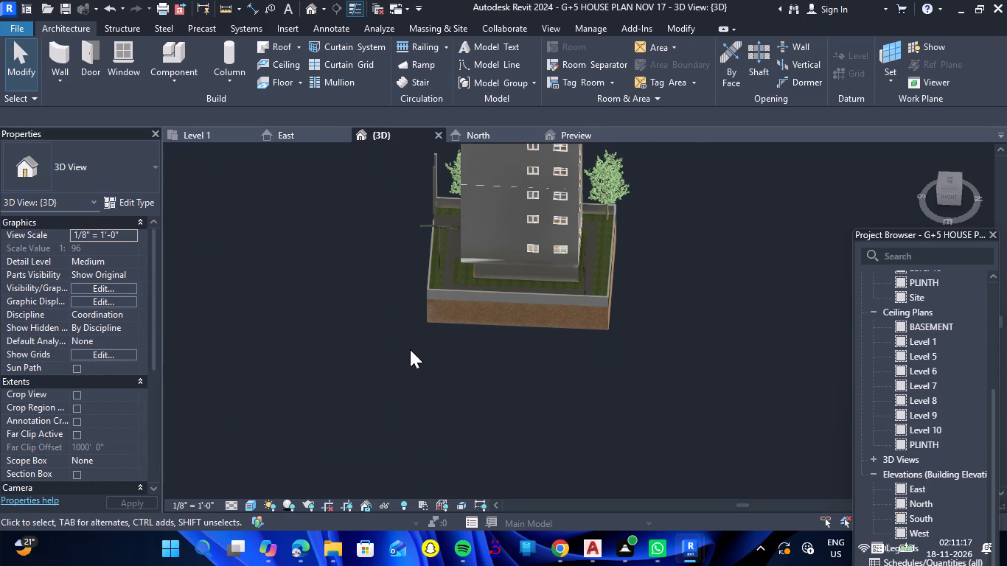
{"action": "scroll", "coordinate": [410, 349], "scroll_direction": "up", "scroll_amount": 2}
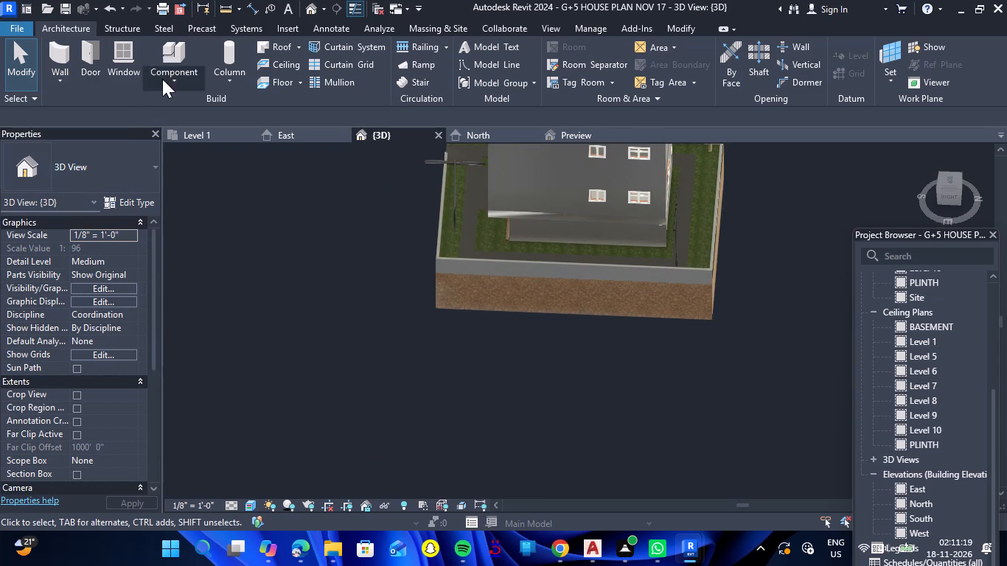
{"action": "left_click", "coordinate": [167, 57]}
{"action": "left_click", "coordinate": [158, 168]}
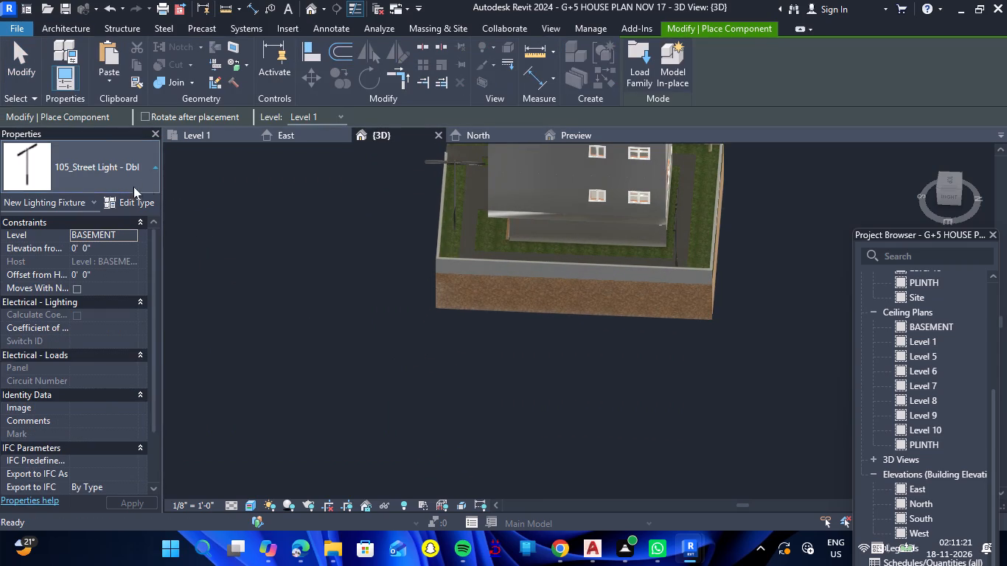
{"action": "scroll", "coordinate": [97, 263], "scroll_direction": "up", "scroll_amount": 5}
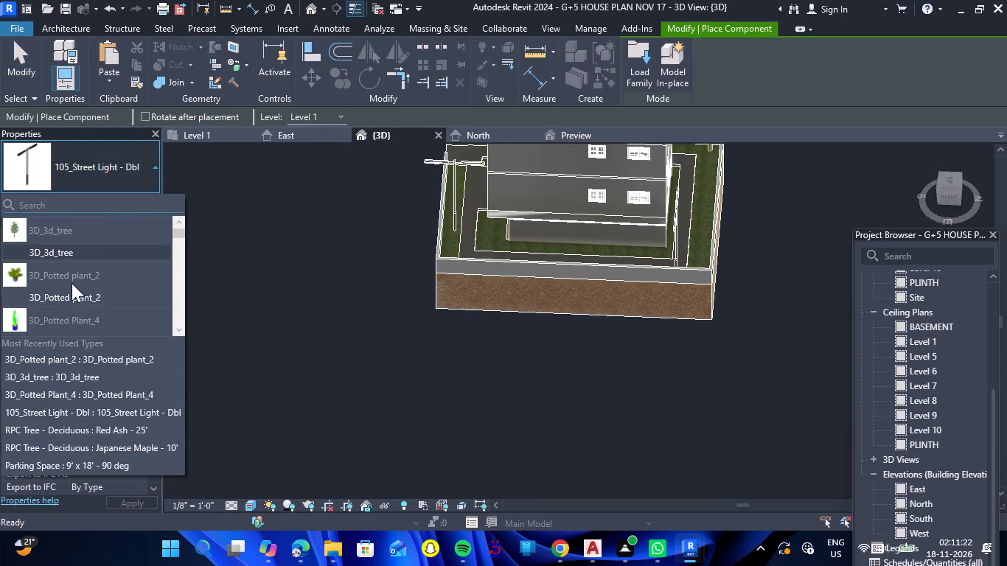
{"action": "left_click", "coordinate": [68, 256]}
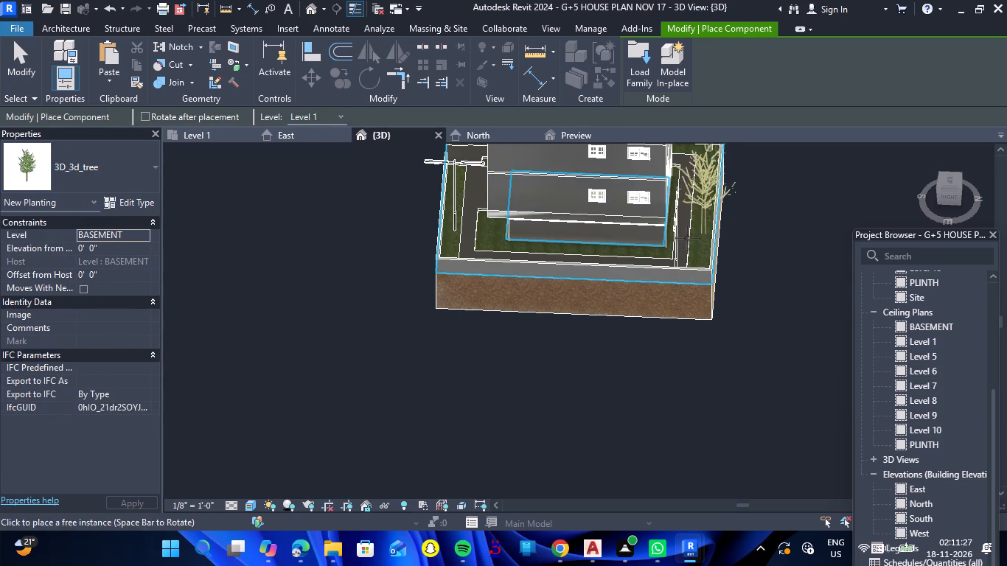
{"action": "left_click", "coordinate": [450, 248]}
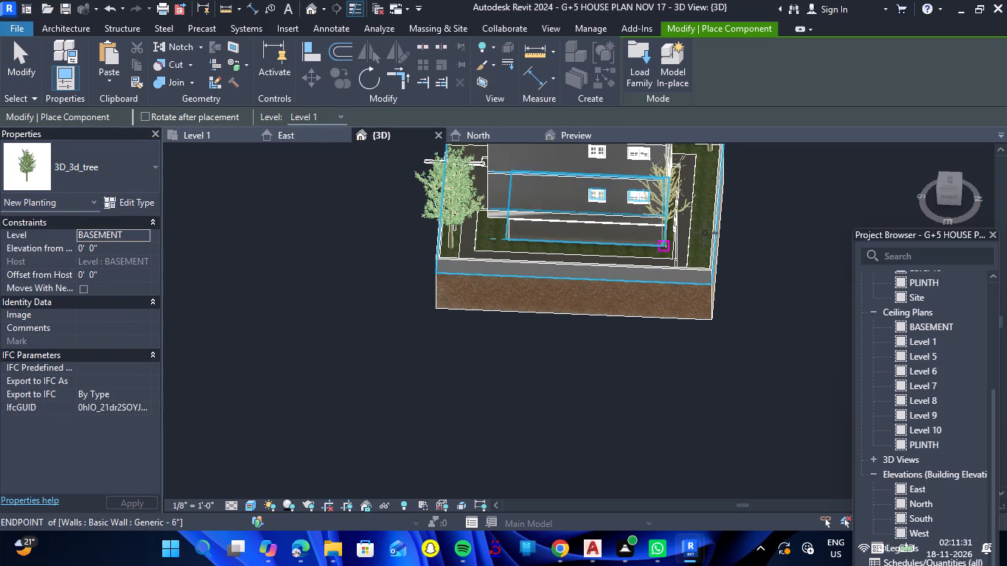
{"action": "left_click", "coordinate": [706, 213]}
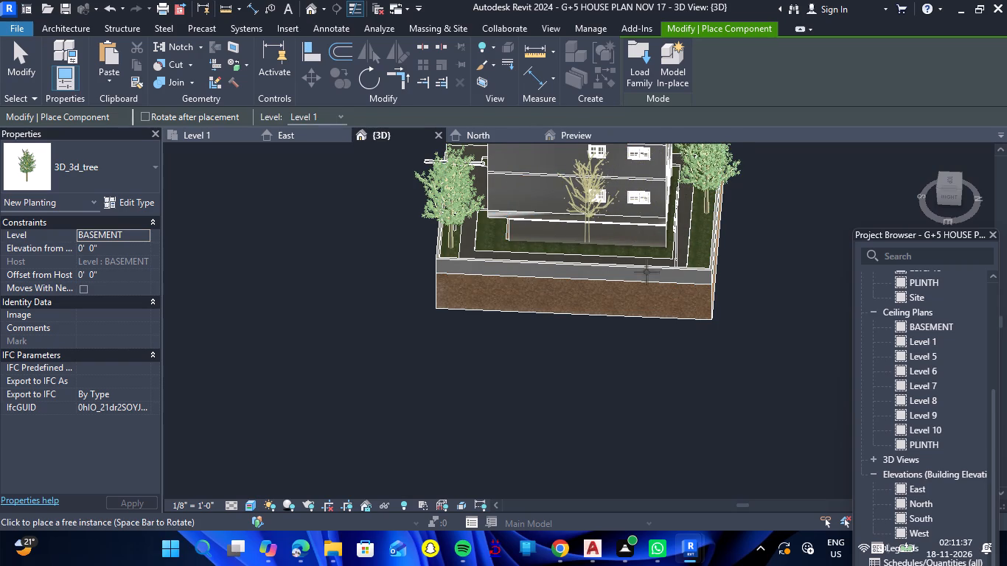
{"action": "scroll", "coordinate": [700, 262], "scroll_direction": "up", "scroll_amount": 11}
{"action": "left_click", "coordinate": [711, 256]}
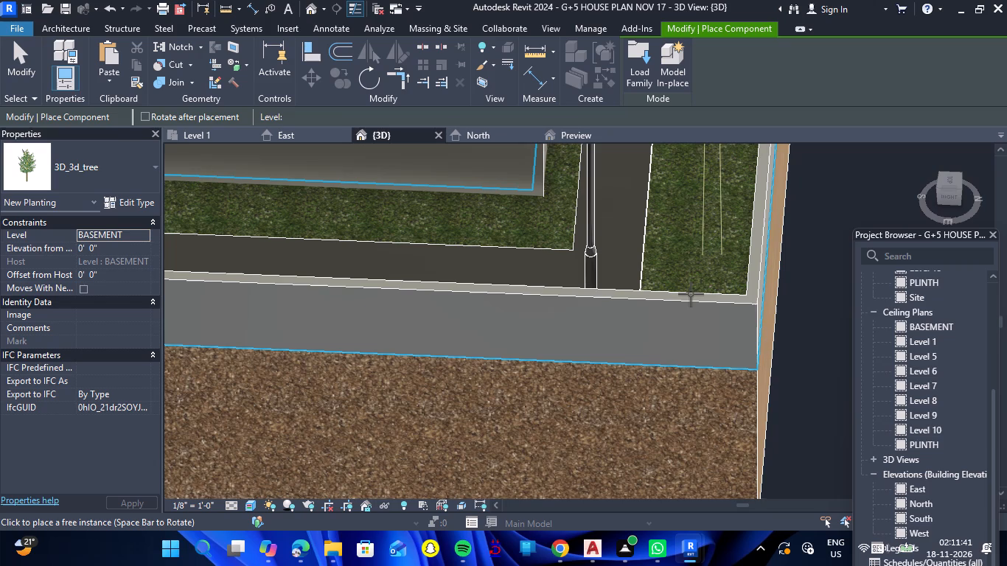
Examine the trees and street lights placed around the walled site from the east side and the front.
{"action": "key", "text": "Escape"}
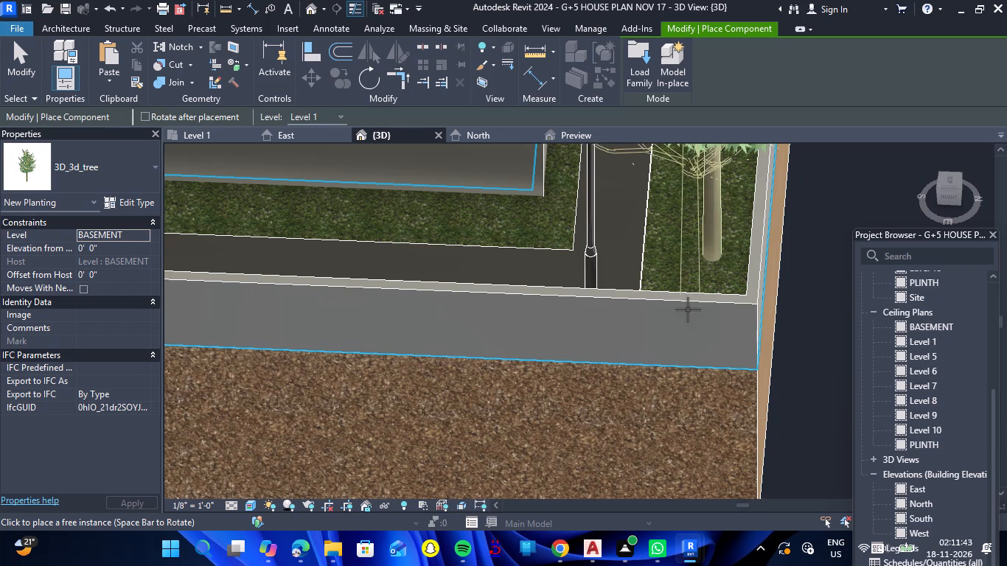
{"action": "scroll", "coordinate": [688, 308], "scroll_direction": "down", "scroll_amount": 7}
{"action": "key", "text": "Escape"}
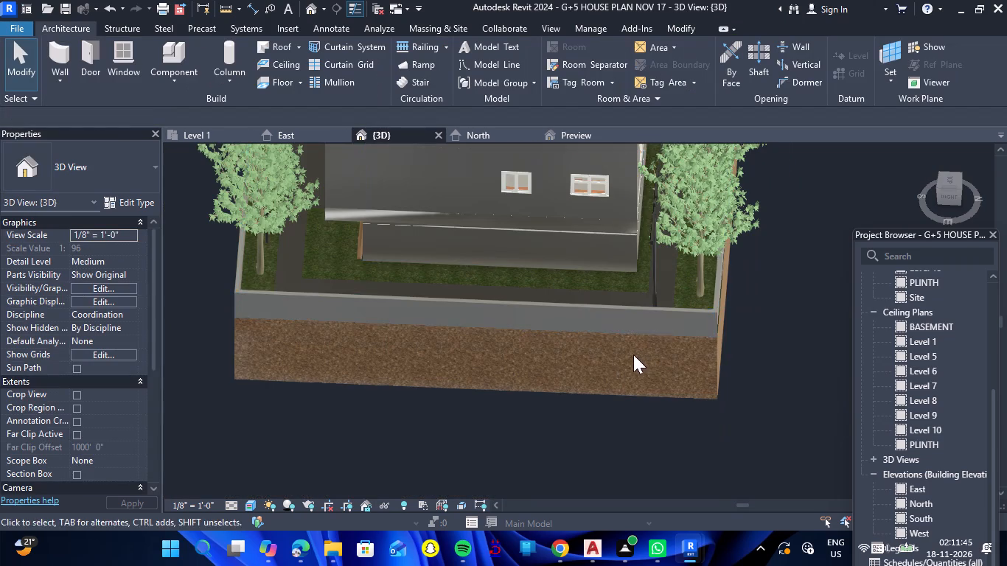
{"action": "scroll", "coordinate": [551, 333], "scroll_direction": "down", "scroll_amount": 8}
{"action": "scroll", "coordinate": [459, 344], "scroll_direction": "up", "scroll_amount": 8}
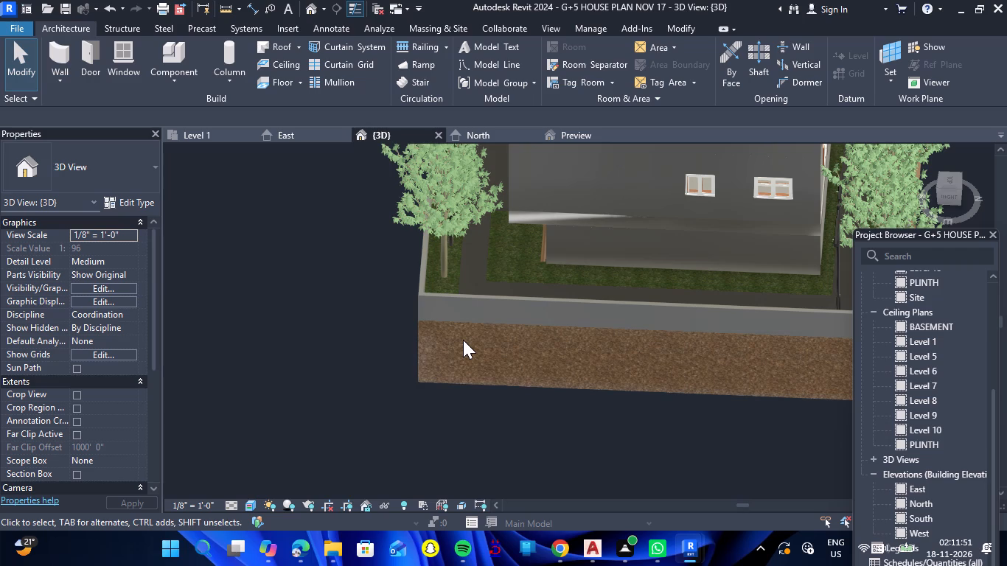
{"action": "scroll", "coordinate": [453, 346], "scroll_direction": "down", "scroll_amount": 4}
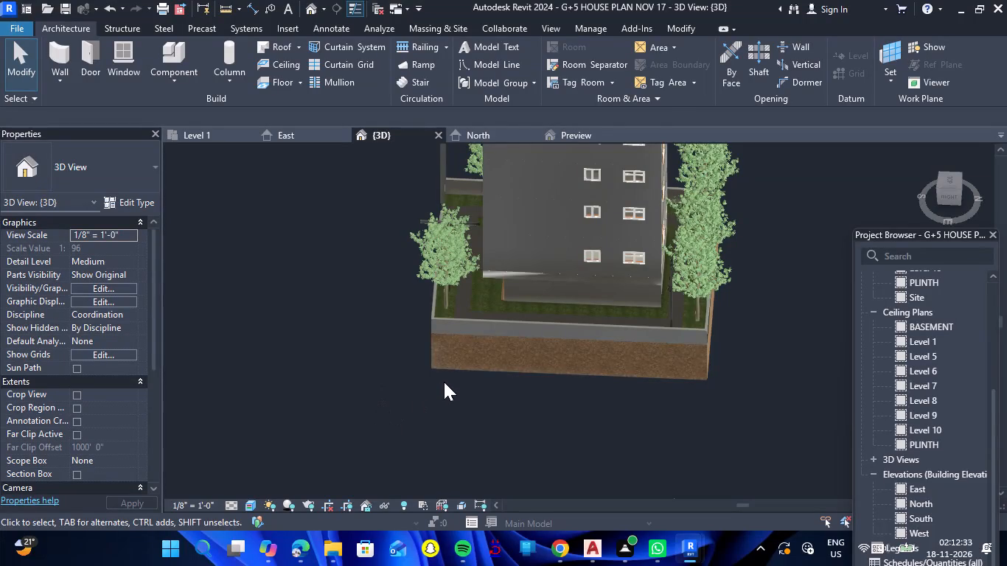
{"action": "scroll", "coordinate": [444, 382], "scroll_direction": "down", "scroll_amount": 5}
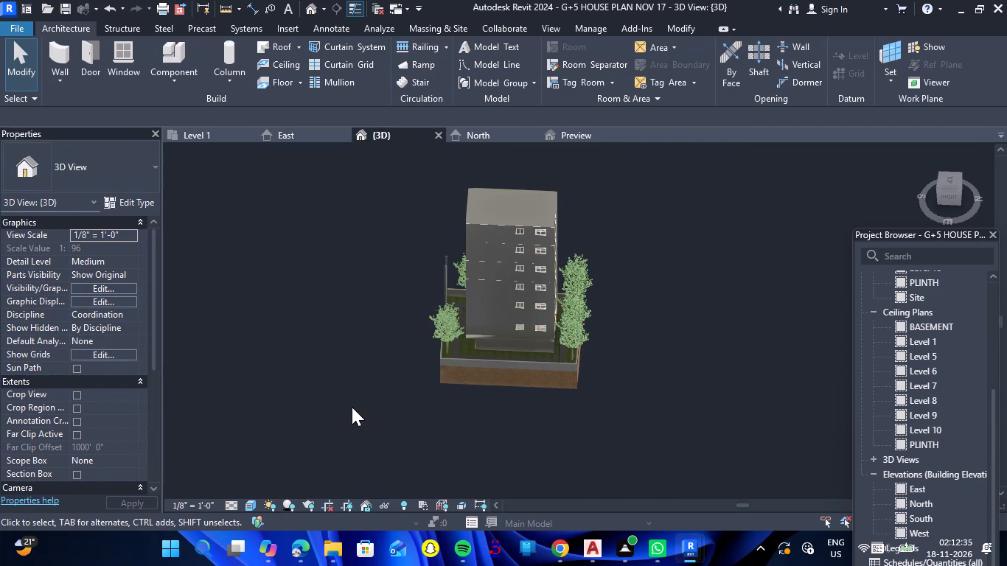
{"action": "right_click_drag", "start_coordinate": [351, 402], "coordinate": [568, 344], "text": "shift"}
{"action": "left_click_drag", "start_coordinate": [351, 402], "coordinate": [568, 344], "text": "shift"}
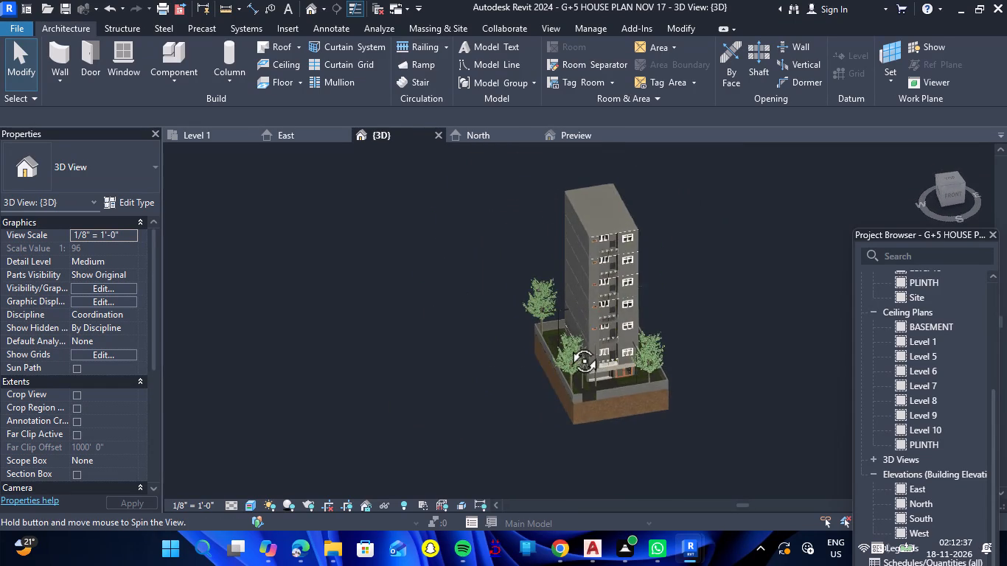
{"action": "right_click_drag", "start_coordinate": [568, 344], "coordinate": [557, 325], "text": "shift"}
{"action": "left_click_drag", "start_coordinate": [568, 344], "coordinate": [557, 325], "text": "shift"}
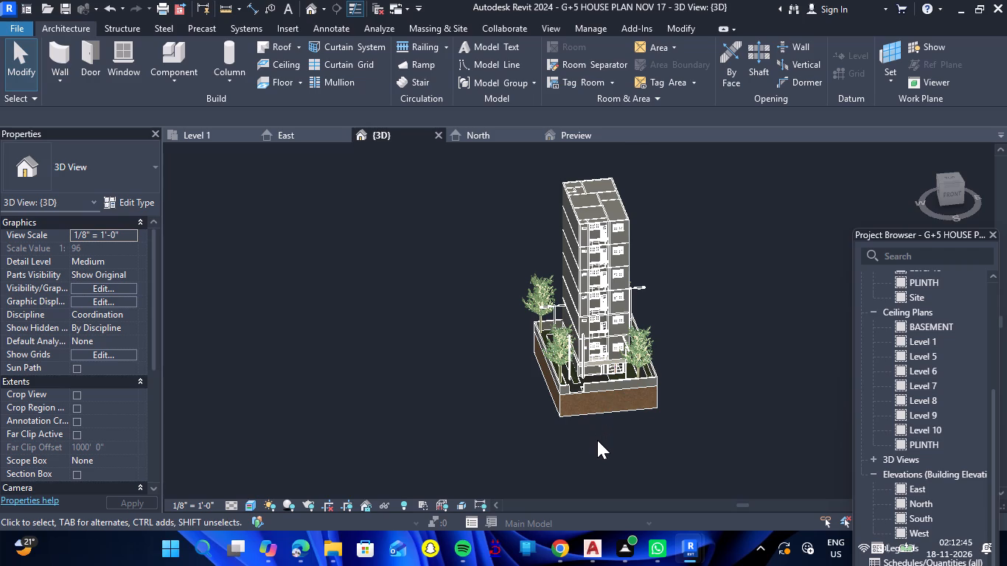
{"action": "scroll", "coordinate": [597, 440], "scroll_direction": "up", "scroll_amount": 8}
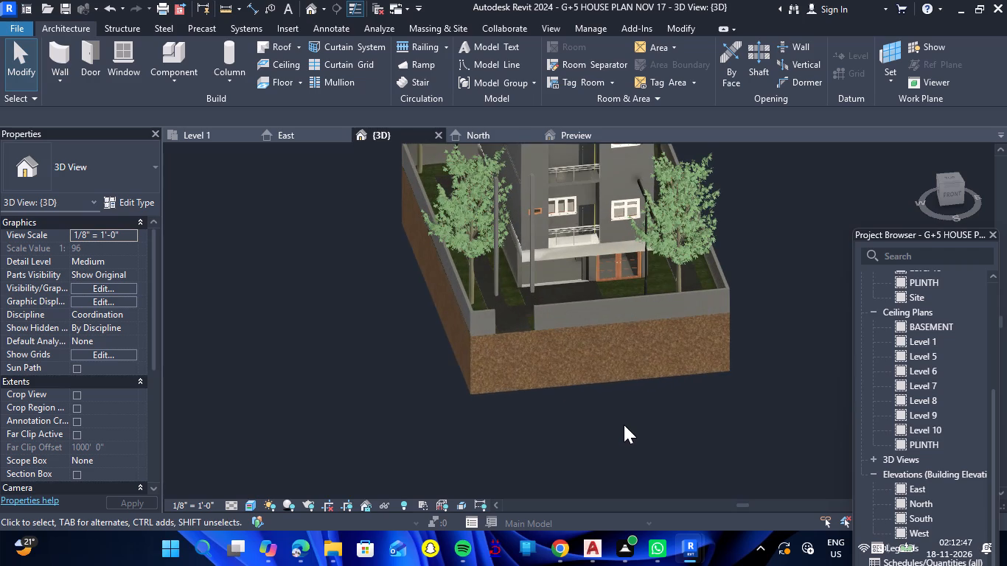
{"action": "scroll", "coordinate": [624, 424], "scroll_direction": "up", "scroll_amount": 1}
{"action": "scroll", "coordinate": [624, 424], "scroll_direction": "down", "scroll_amount": 5}
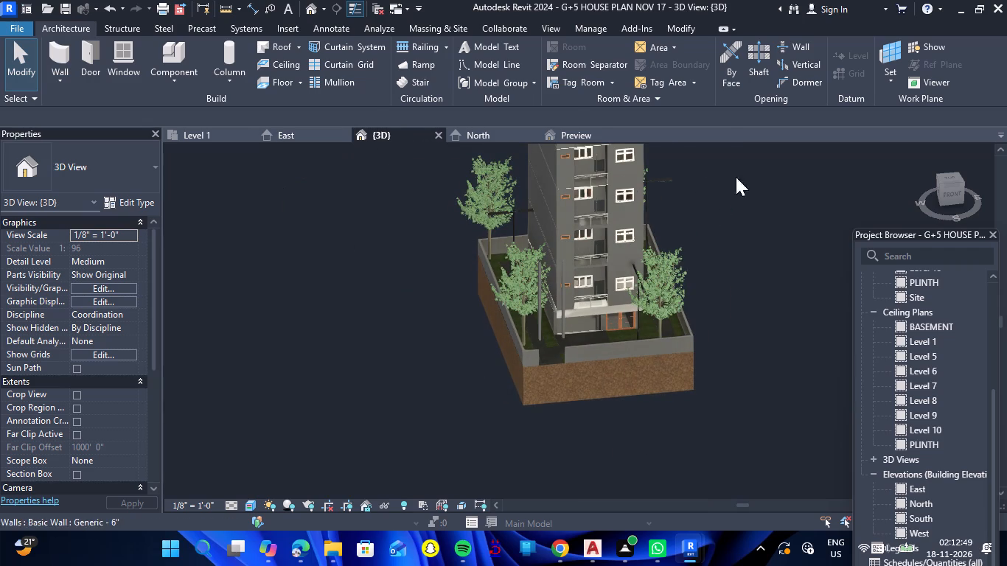
In top view, place three 3D_Potted plant_2 plants in a row along the south lawn strip, about 8'-0" from the house's front wall.
{"action": "left_click", "coordinate": [948, 175]}
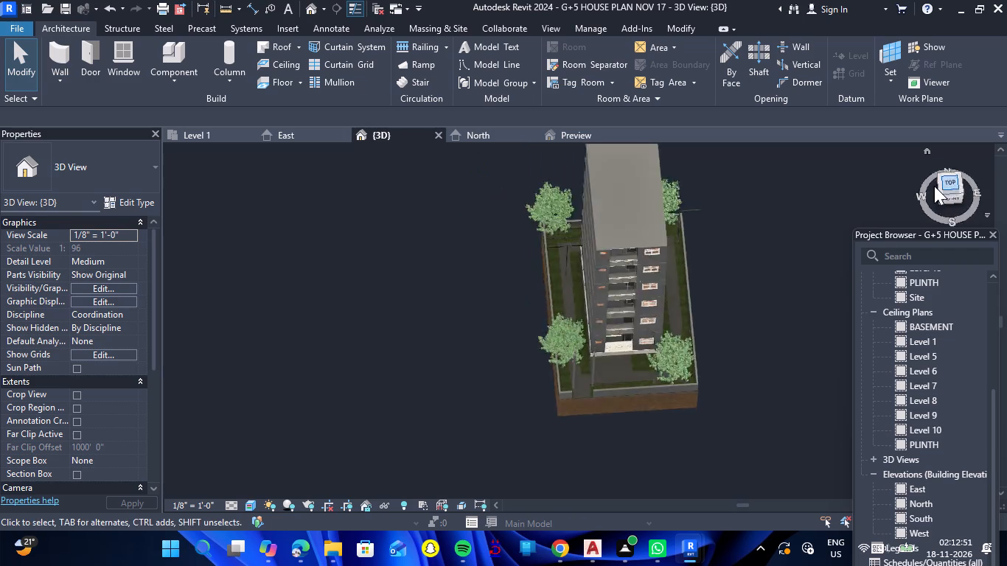
{"action": "scroll", "coordinate": [602, 263], "scroll_direction": "up", "scroll_amount": 3}
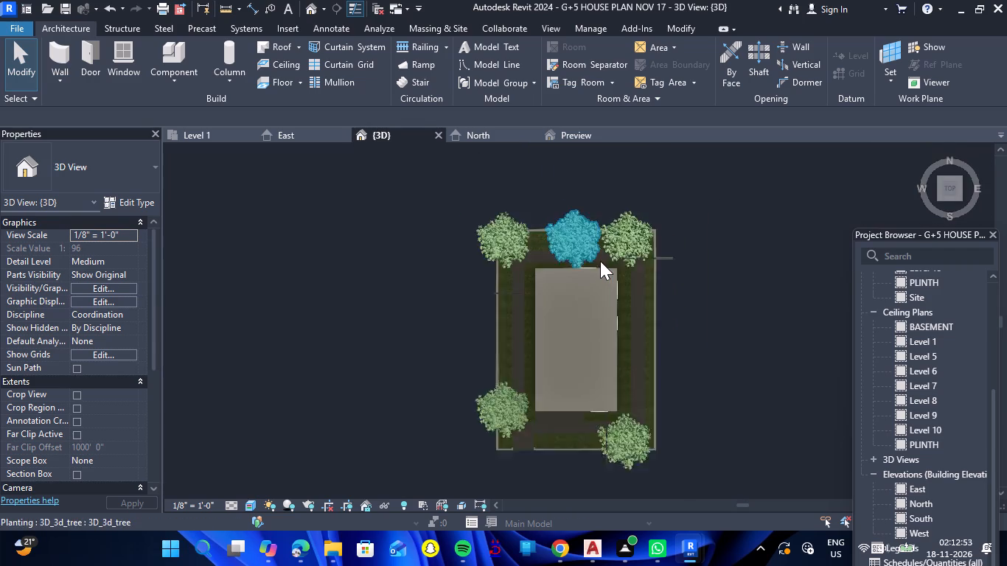
{"action": "scroll", "coordinate": [600, 261], "scroll_direction": "up", "scroll_amount": 2}
{"action": "left_click", "coordinate": [165, 54]}
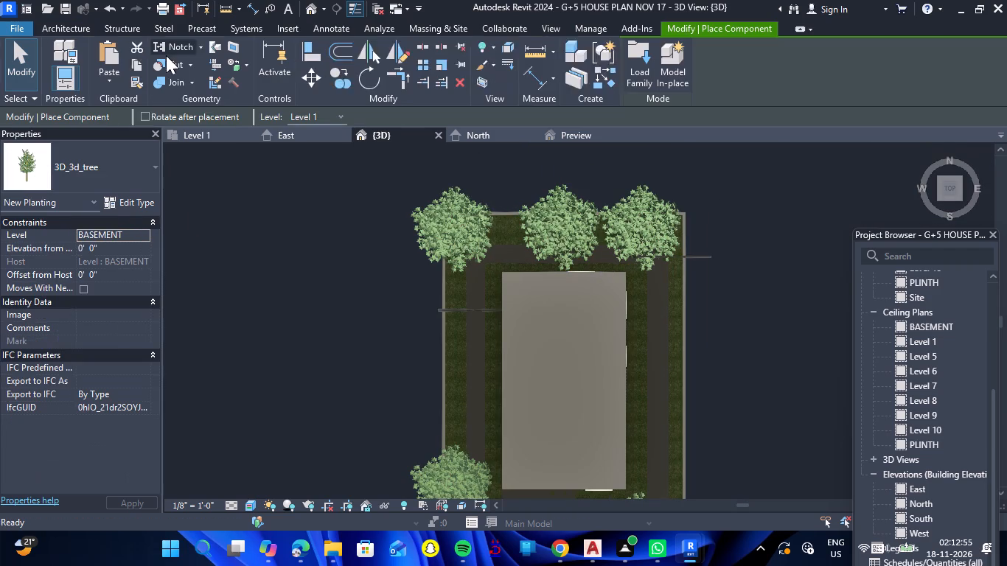
{"action": "left_click", "coordinate": [153, 164]}
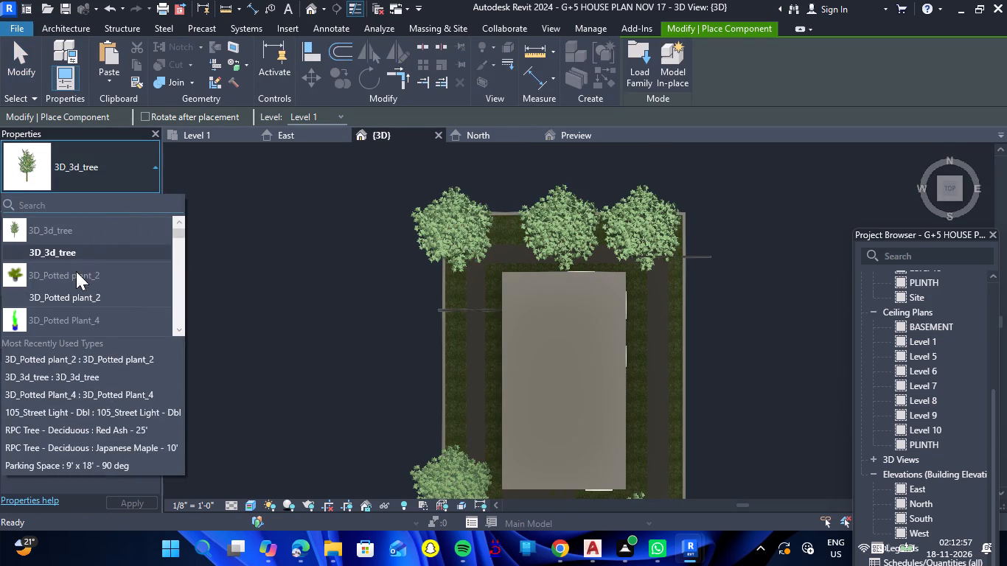
{"action": "left_click", "coordinate": [67, 294]}
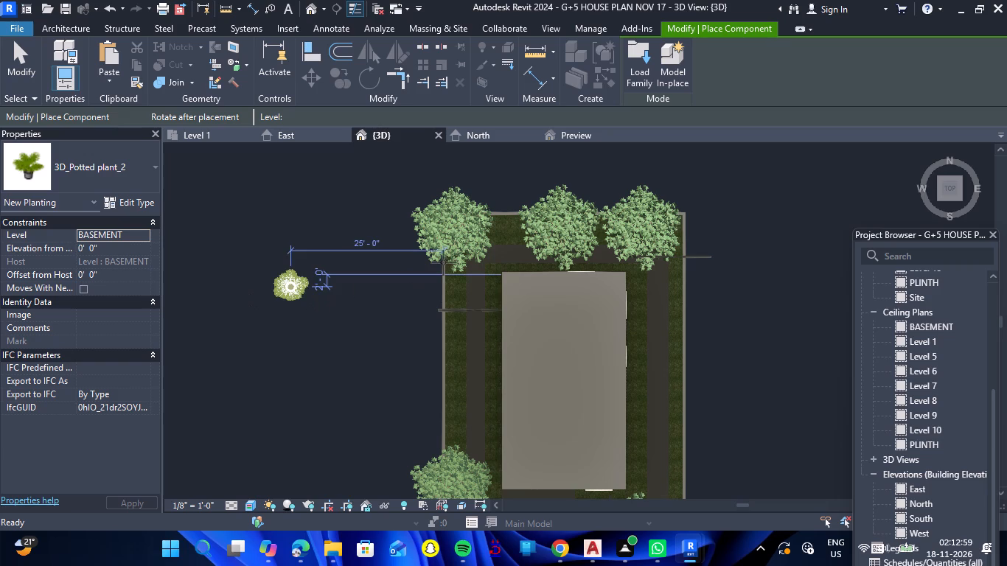
{"action": "scroll", "coordinate": [444, 262], "scroll_direction": "down", "scroll_amount": 12}
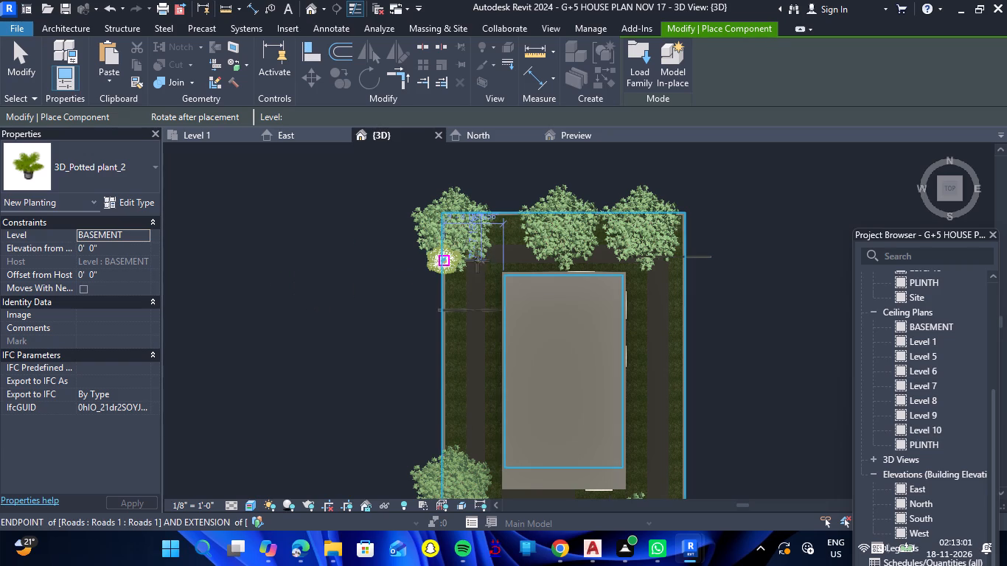
{"action": "scroll", "coordinate": [491, 256], "scroll_direction": "down", "scroll_amount": 6}
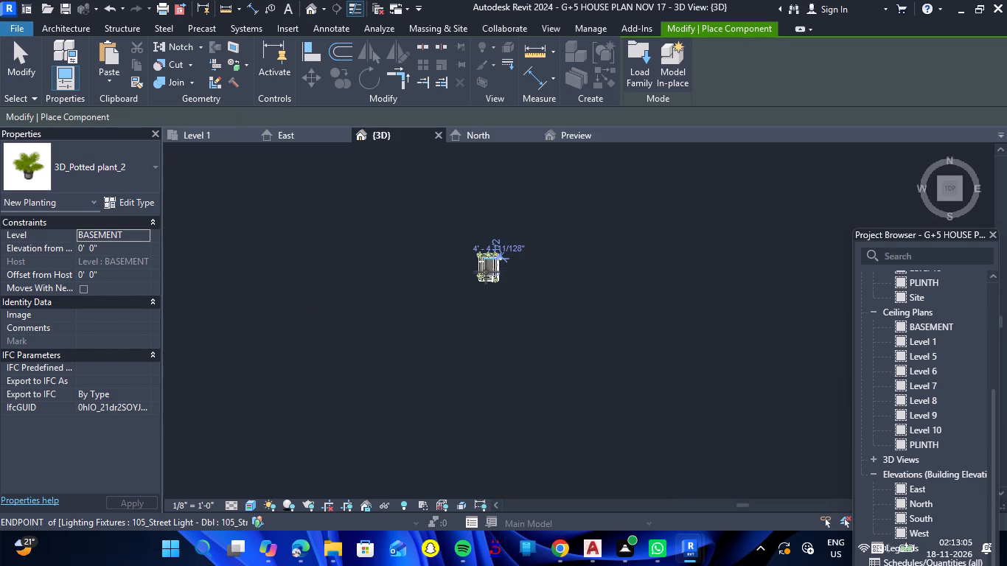
{"action": "scroll", "coordinate": [486, 272], "scroll_direction": "up", "scroll_amount": 15}
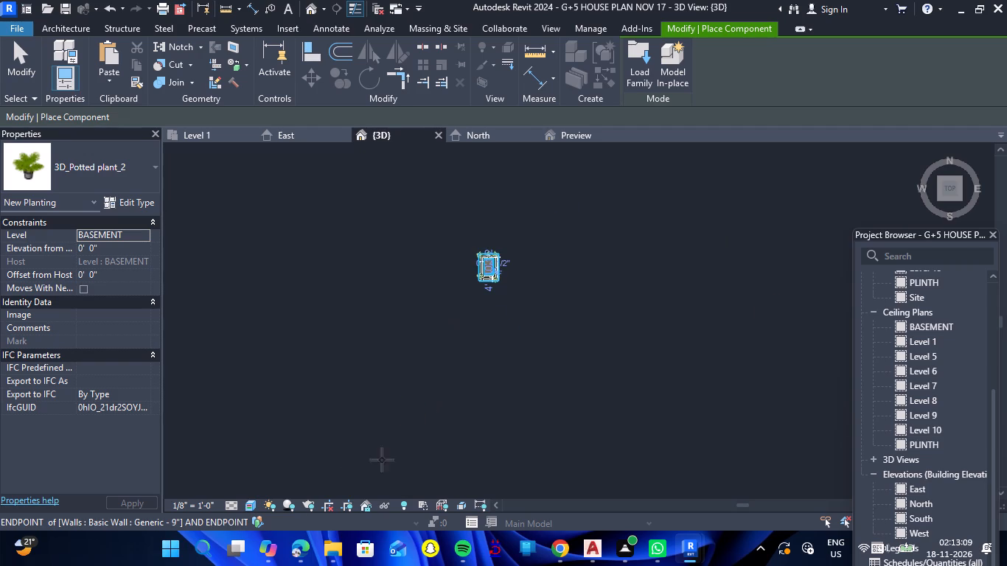
{"action": "scroll", "coordinate": [464, 304], "scroll_direction": "up", "scroll_amount": 8}
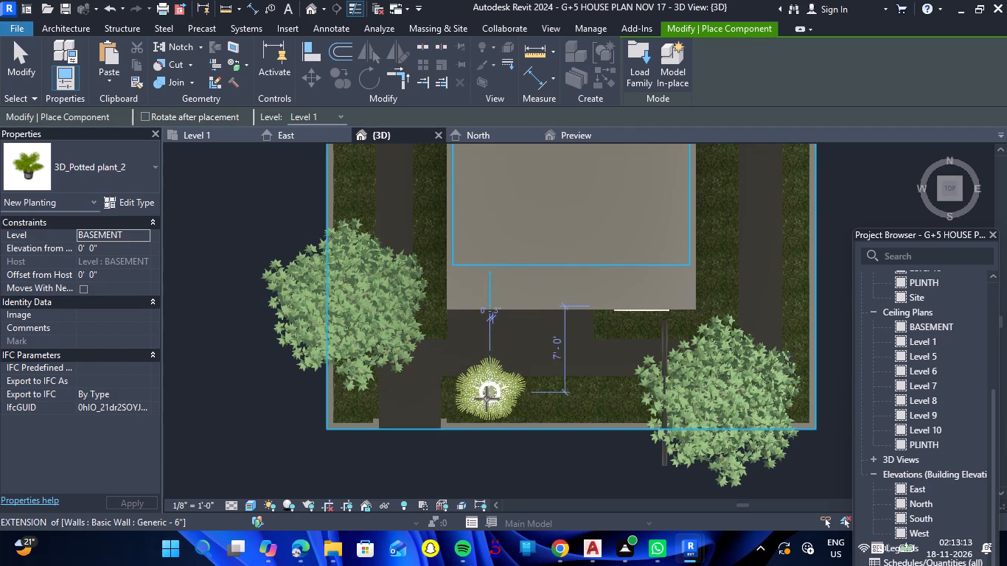
{"action": "left_click", "coordinate": [475, 404]}
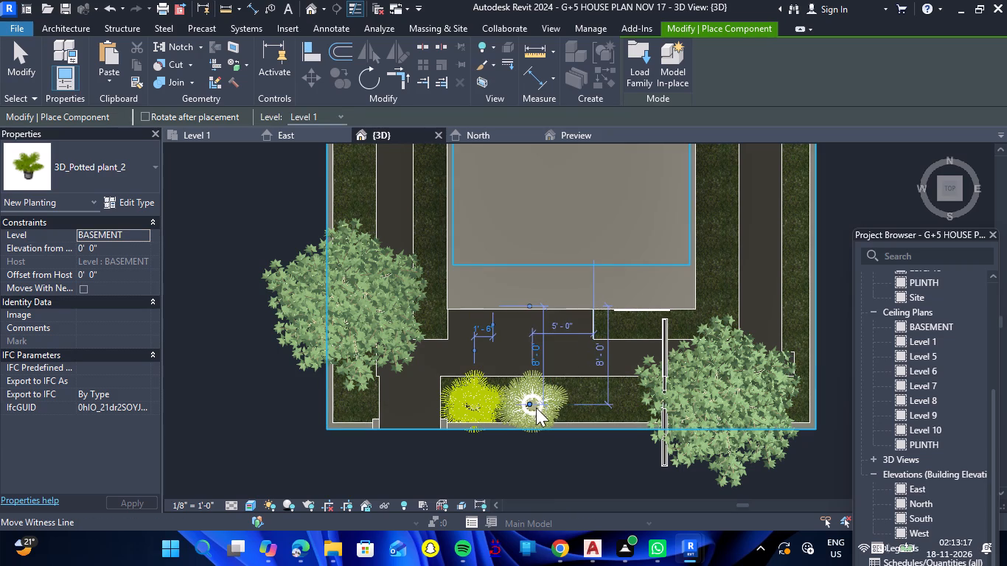
{"action": "left_click", "coordinate": [537, 408]}
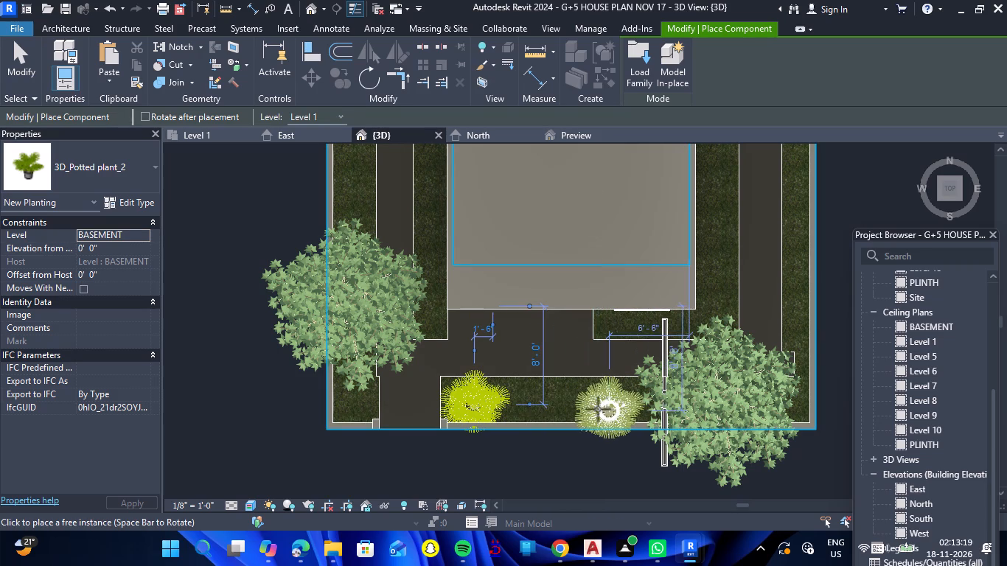
{"action": "left_click", "coordinate": [545, 403]}
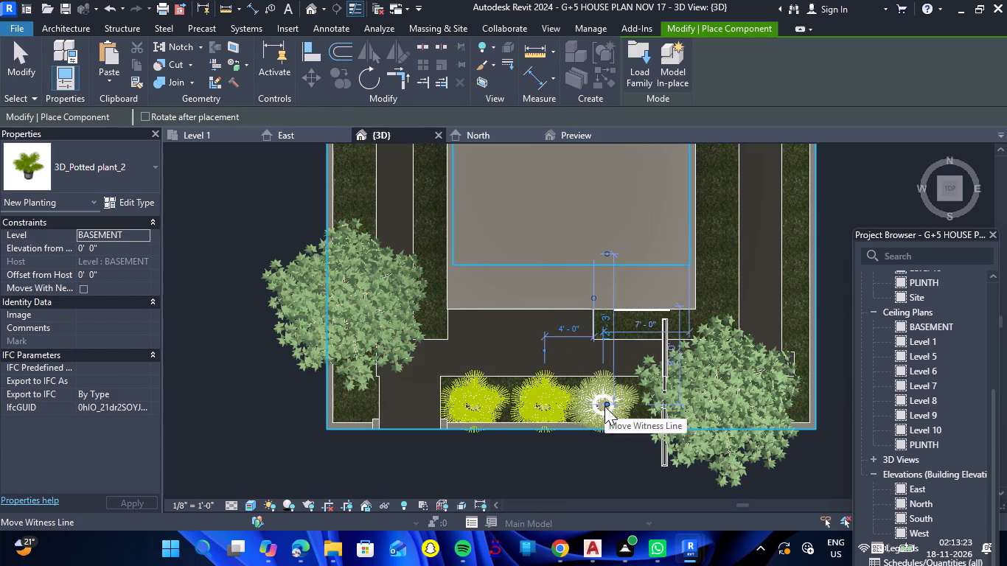
{"action": "left_click", "coordinate": [614, 405]}
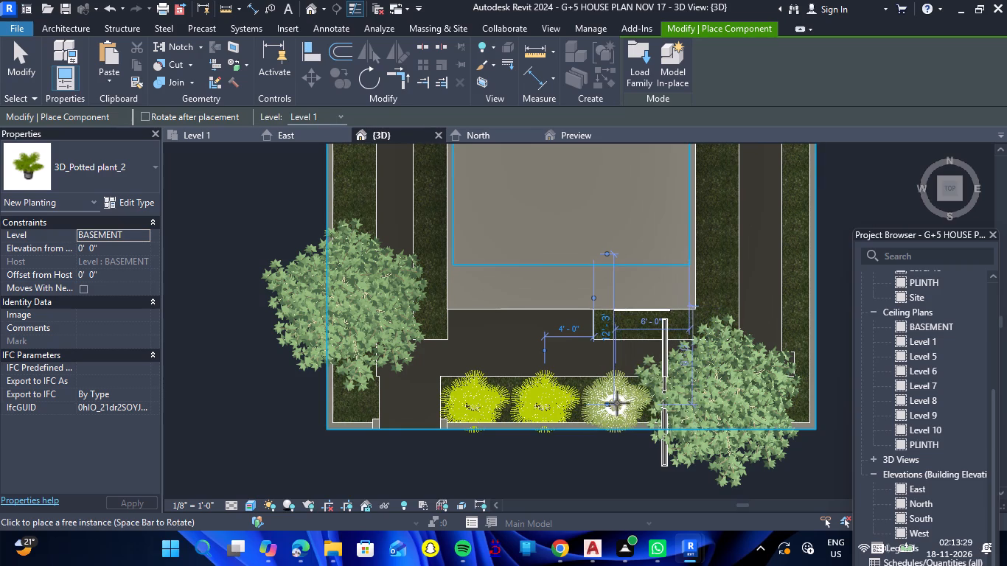
{"action": "left_click", "coordinate": [616, 403]}
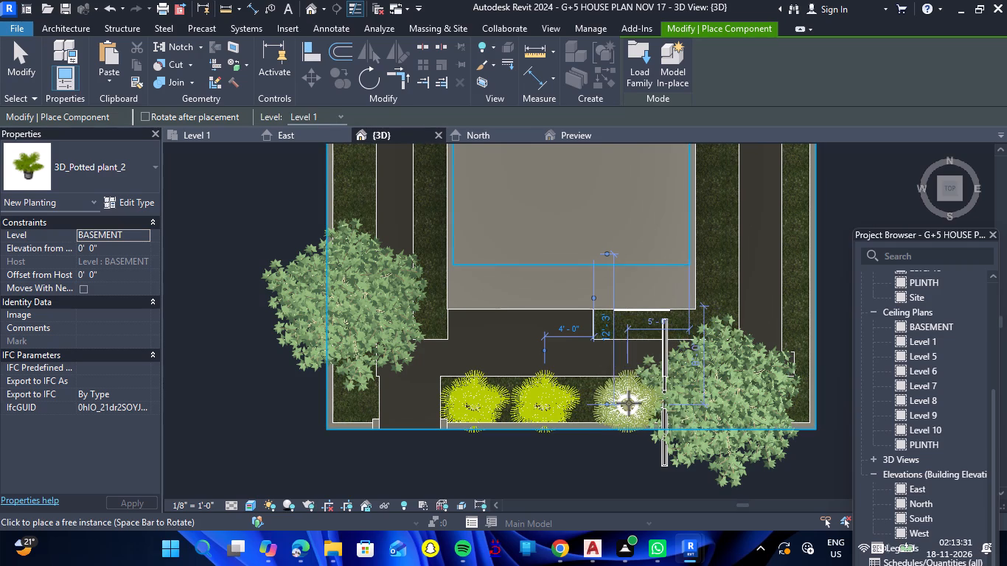
{"action": "left_click", "coordinate": [629, 403]}
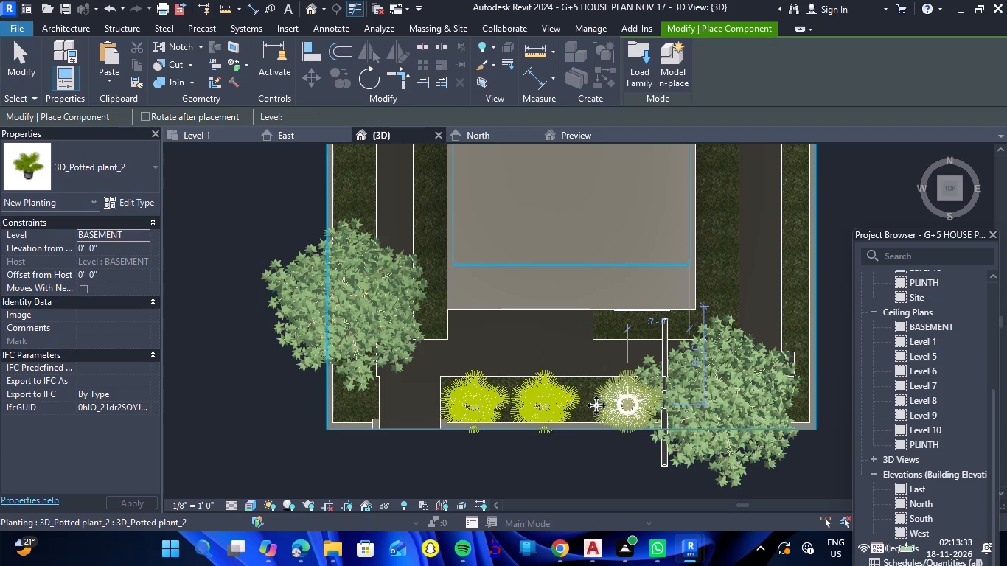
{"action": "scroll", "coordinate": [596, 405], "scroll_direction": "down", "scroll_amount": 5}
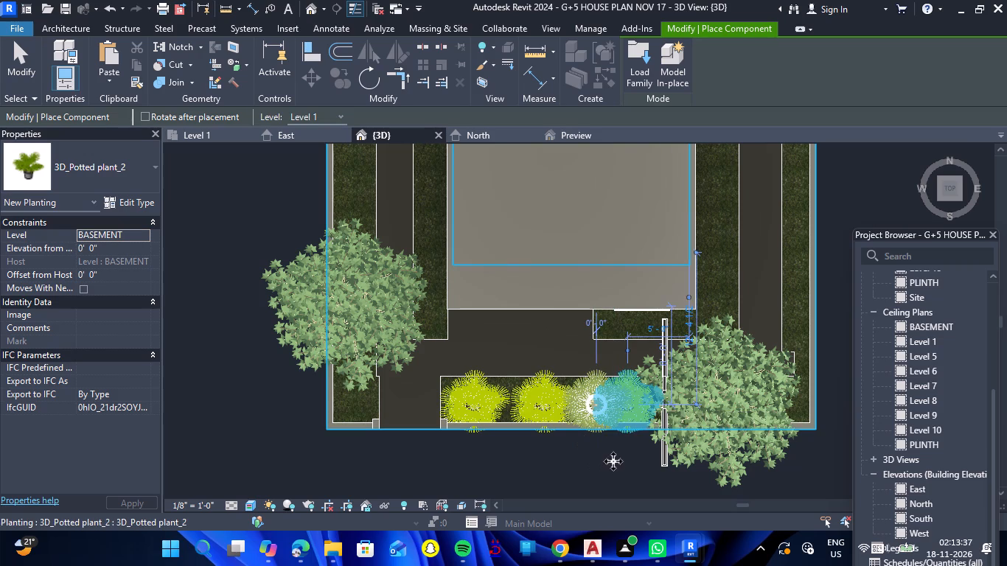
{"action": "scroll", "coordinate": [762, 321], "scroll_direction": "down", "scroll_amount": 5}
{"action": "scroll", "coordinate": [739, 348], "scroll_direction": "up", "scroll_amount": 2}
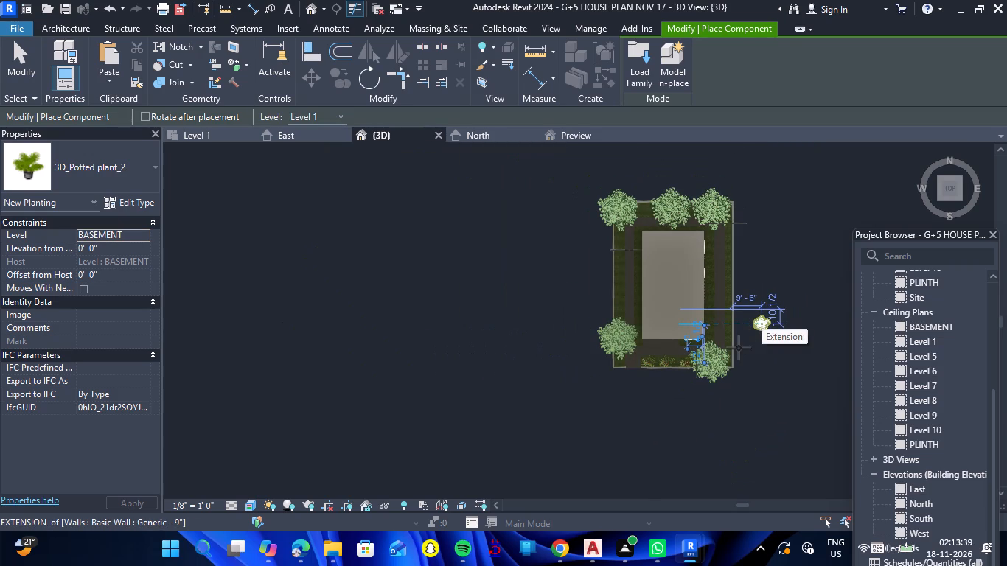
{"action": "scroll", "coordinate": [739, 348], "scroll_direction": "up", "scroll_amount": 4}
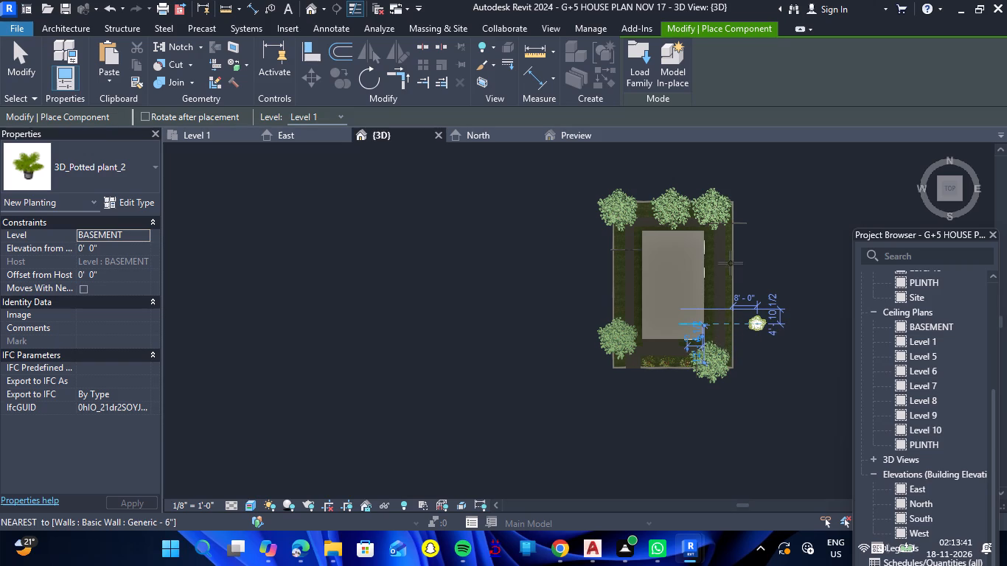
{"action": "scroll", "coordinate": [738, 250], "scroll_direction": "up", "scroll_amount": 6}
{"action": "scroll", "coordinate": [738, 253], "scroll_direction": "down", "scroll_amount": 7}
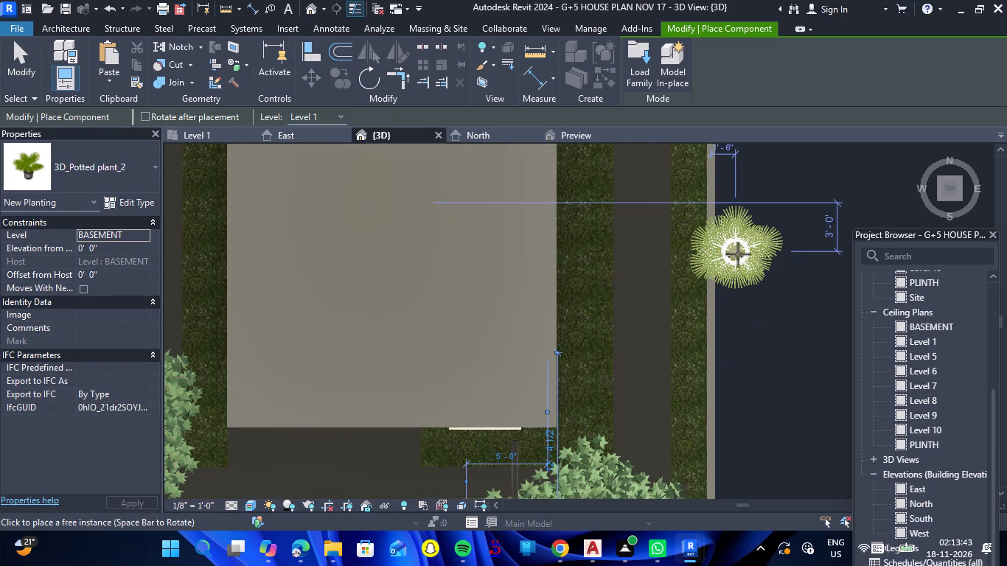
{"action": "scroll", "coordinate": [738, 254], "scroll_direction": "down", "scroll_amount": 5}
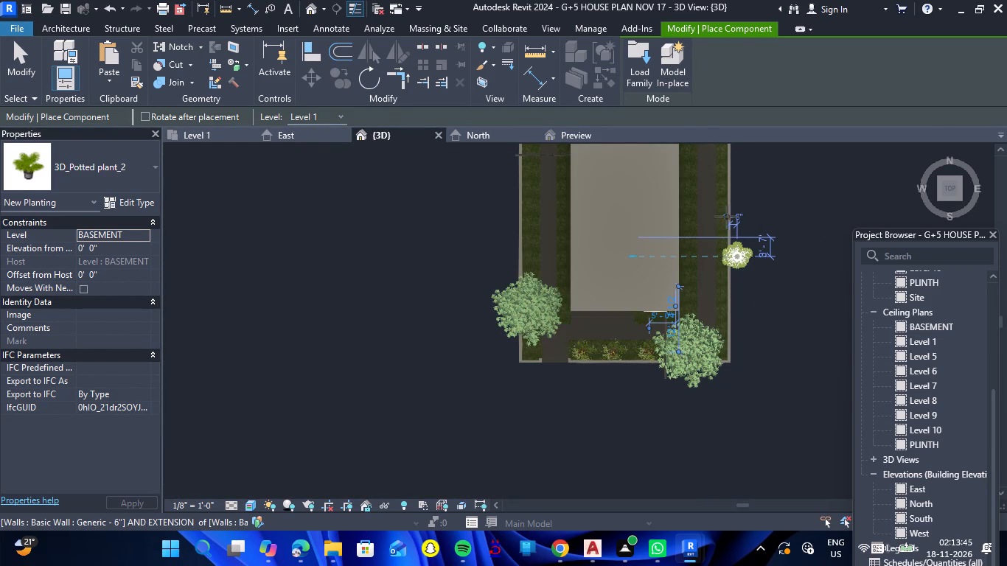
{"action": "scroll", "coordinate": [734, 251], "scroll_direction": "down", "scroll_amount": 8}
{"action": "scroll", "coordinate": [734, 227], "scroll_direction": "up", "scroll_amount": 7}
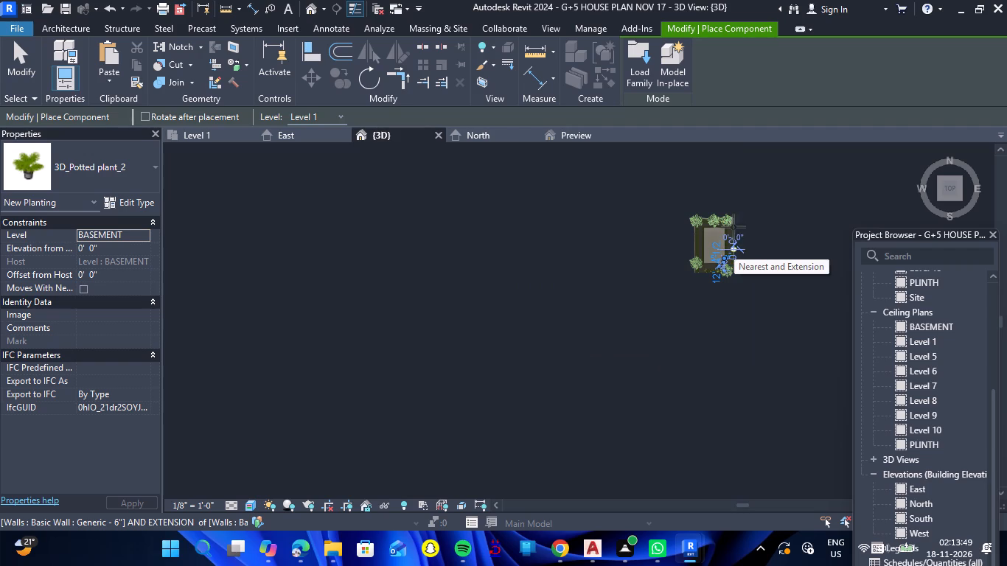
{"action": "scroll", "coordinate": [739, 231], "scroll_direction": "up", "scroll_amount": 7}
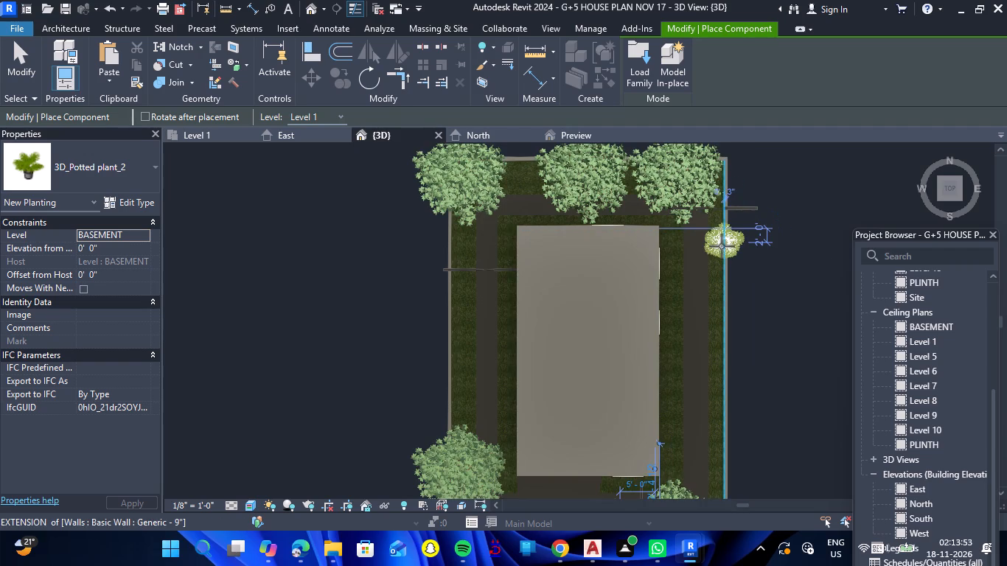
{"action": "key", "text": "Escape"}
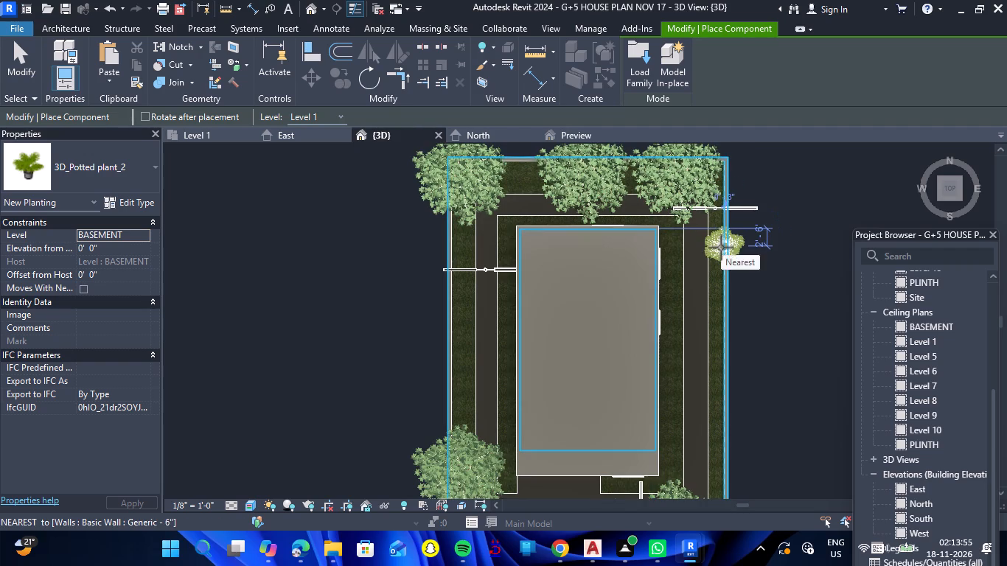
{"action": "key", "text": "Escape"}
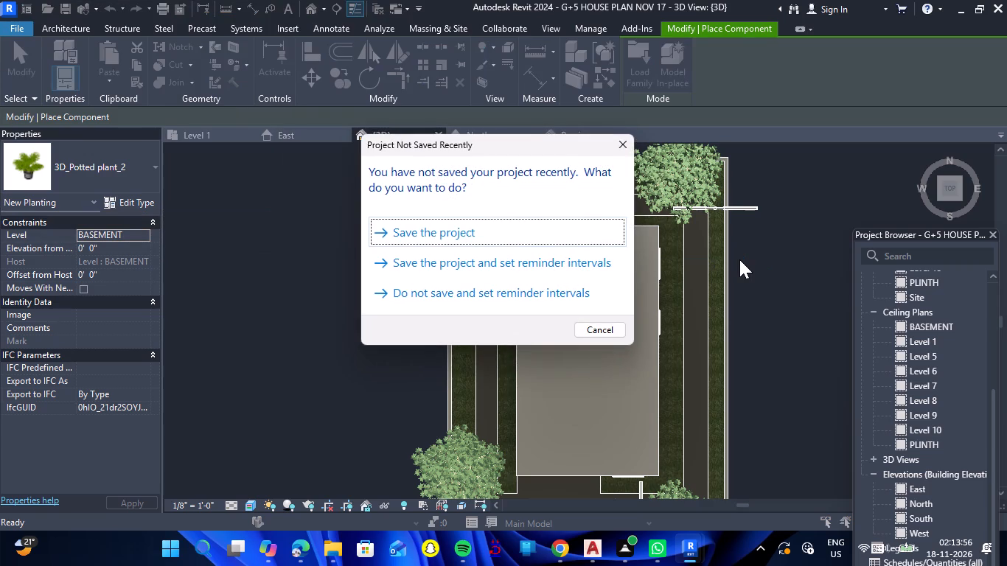
Dismiss the save reminder and save the project.
{"action": "left_click", "coordinate": [624, 146]}
{"action": "key", "text": "ctrl+s"}
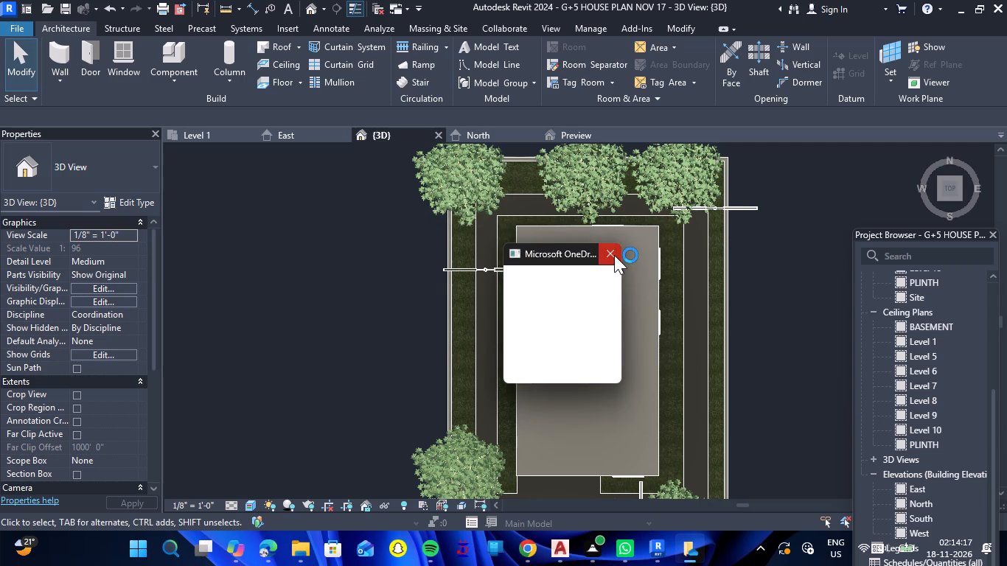
Close the Microsoft OneDrive pop-up window.
{"action": "left_click", "coordinate": [614, 255]}
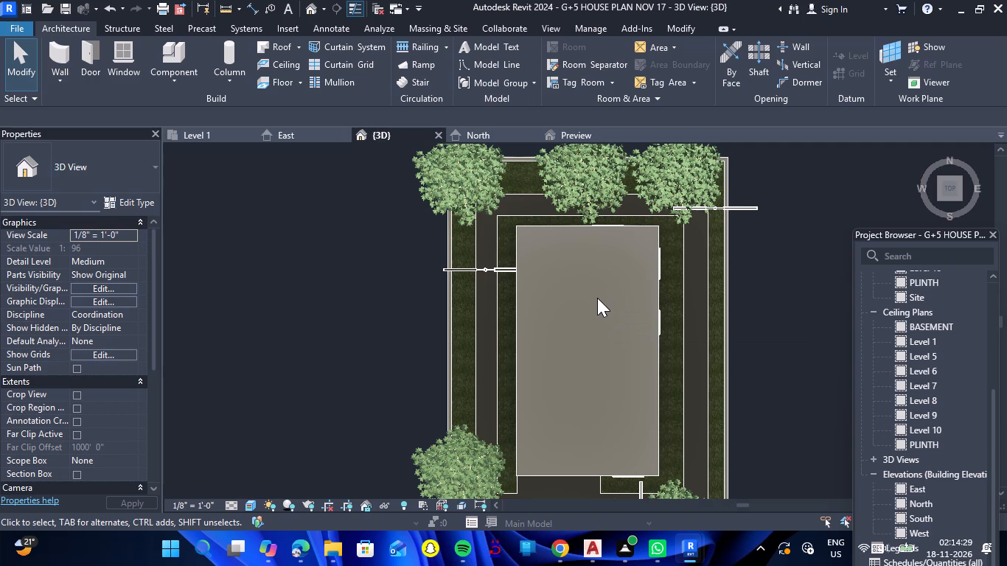
Place three 3D_Potted plant_2 plants on the lawn strip along the house's east wall, starting at its north end, about 7'-6" from the boundary wall.
{"action": "scroll", "coordinate": [591, 298], "scroll_direction": "down", "scroll_amount": 11}
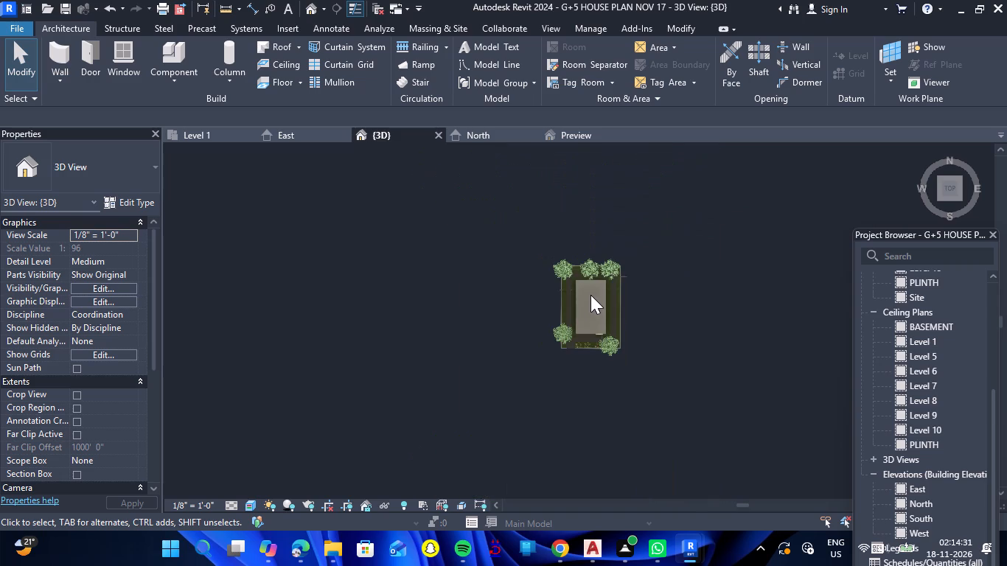
{"action": "scroll", "coordinate": [596, 318], "scroll_direction": "up", "scroll_amount": 8}
{"action": "scroll", "coordinate": [599, 316], "scroll_direction": "down", "scroll_amount": 6}
{"action": "scroll", "coordinate": [625, 303], "scroll_direction": "up", "scroll_amount": 8}
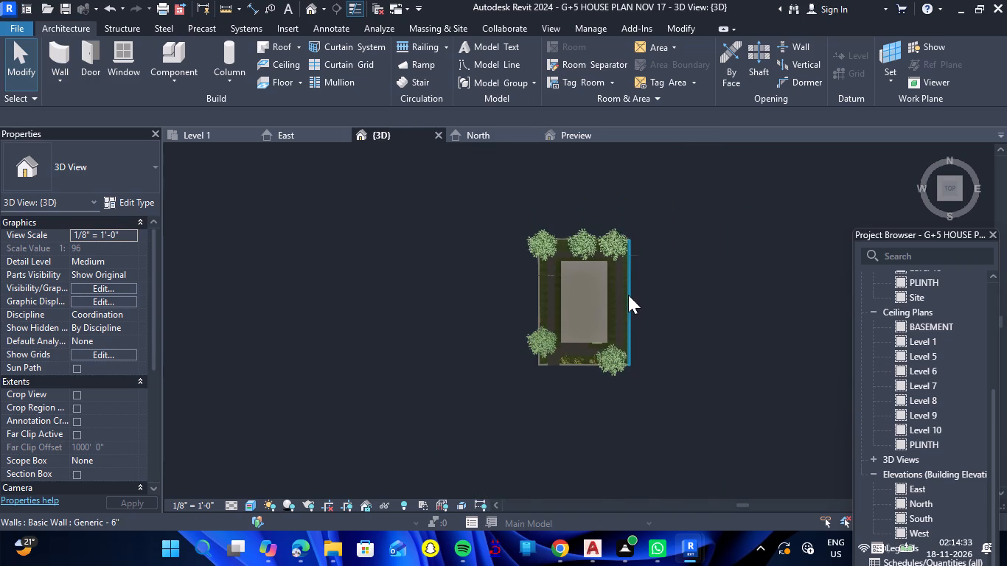
{"action": "scroll", "coordinate": [621, 270], "scroll_direction": "up", "scroll_amount": 5}
{"action": "scroll", "coordinate": [621, 270], "scroll_direction": "down", "scroll_amount": 4}
{"action": "scroll", "coordinate": [625, 188], "scroll_direction": "up", "scroll_amount": 5}
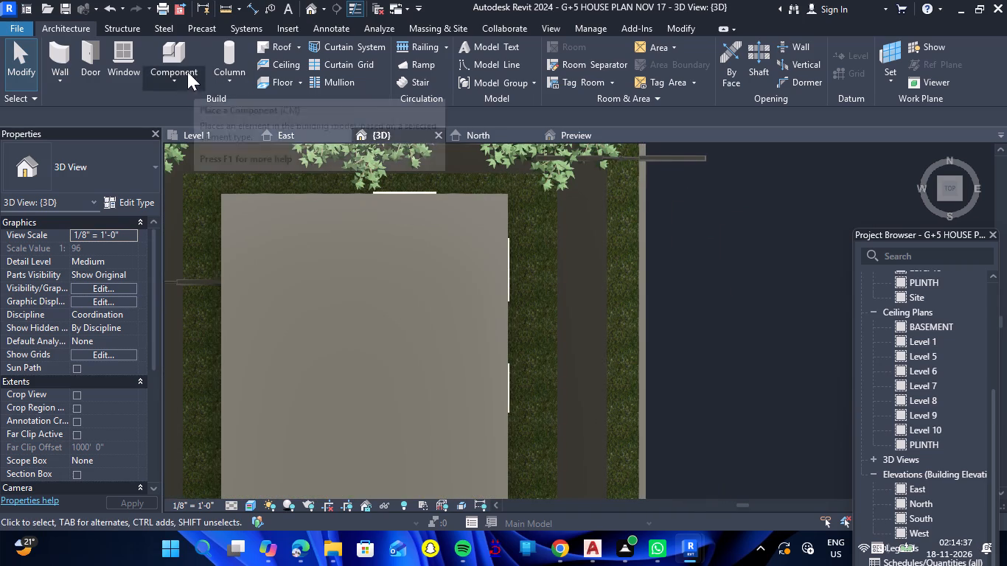
{"action": "left_click", "coordinate": [178, 48]}
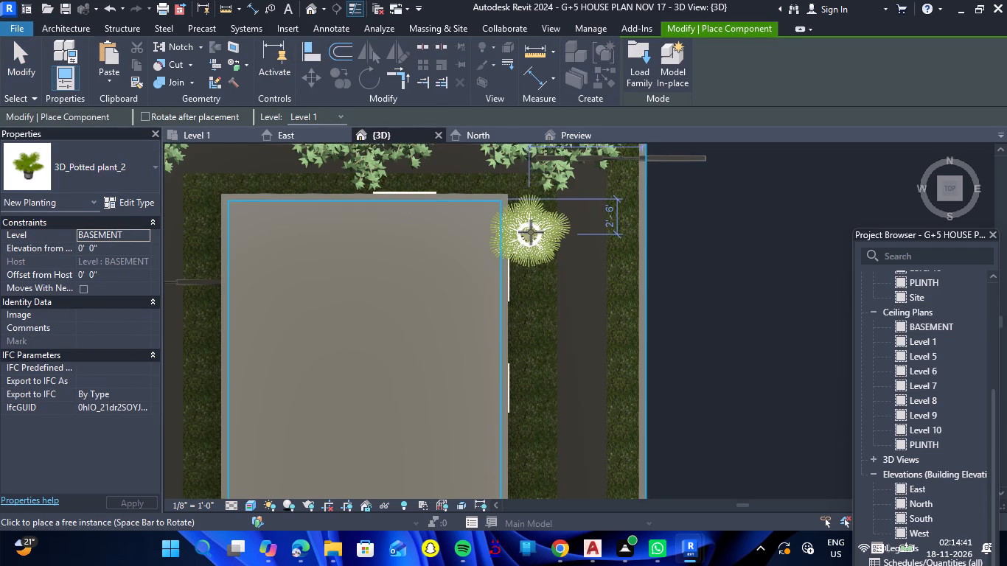
{"action": "left_click", "coordinate": [531, 232]}
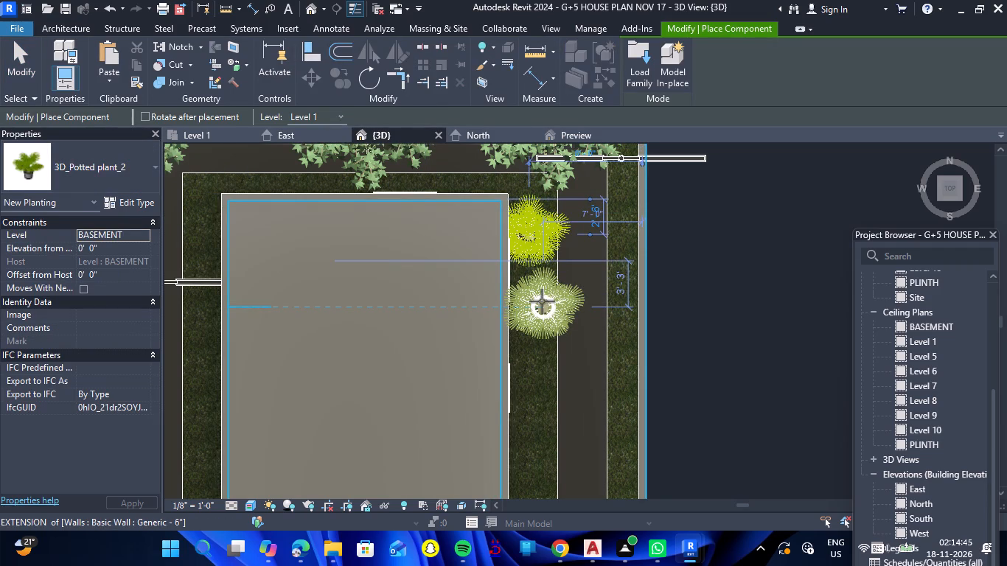
{"action": "left_click", "coordinate": [538, 310]}
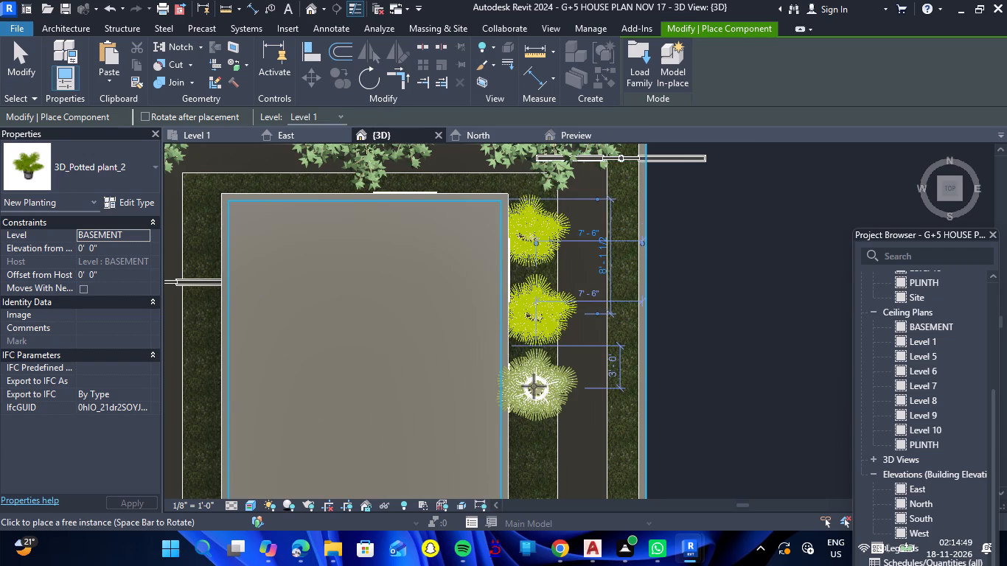
{"action": "left_click", "coordinate": [534, 396]}
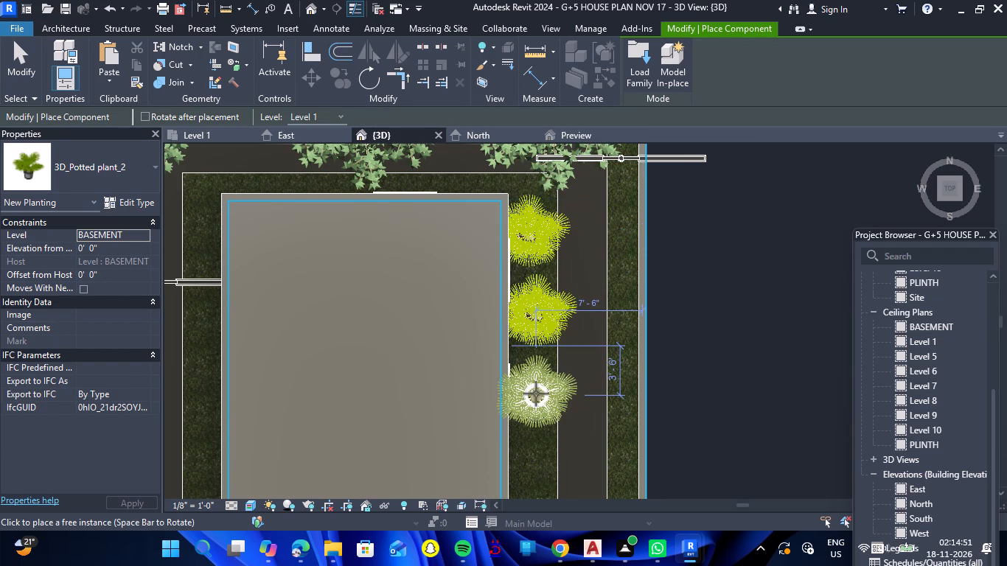
Continue the potted-plant row southward along the house's east wall with two more 3D_Potted plant_2 plants, and end the placement.
{"action": "scroll", "coordinate": [528, 333], "scroll_direction": "down", "scroll_amount": 7}
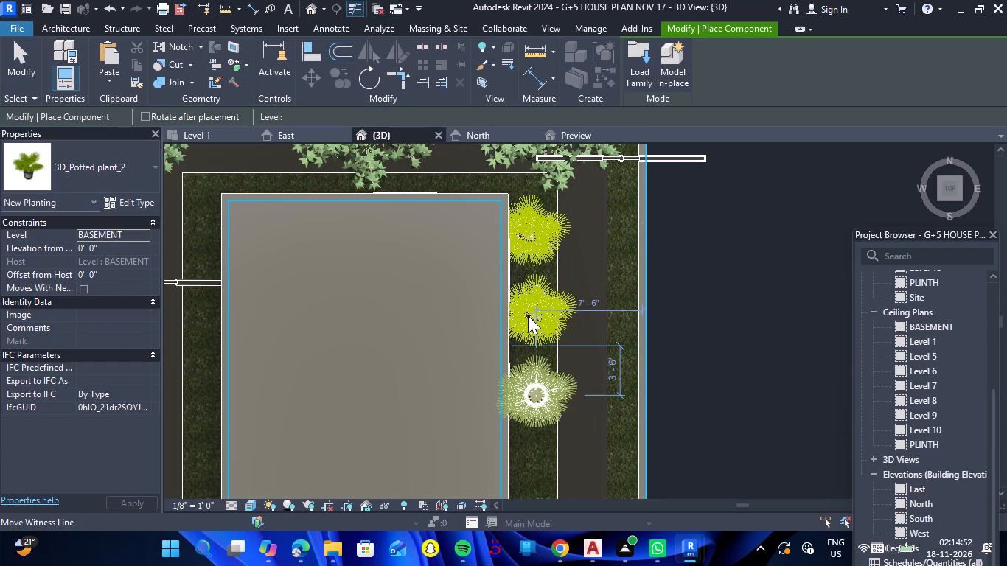
{"action": "scroll", "coordinate": [528, 315], "scroll_direction": "down", "scroll_amount": 3}
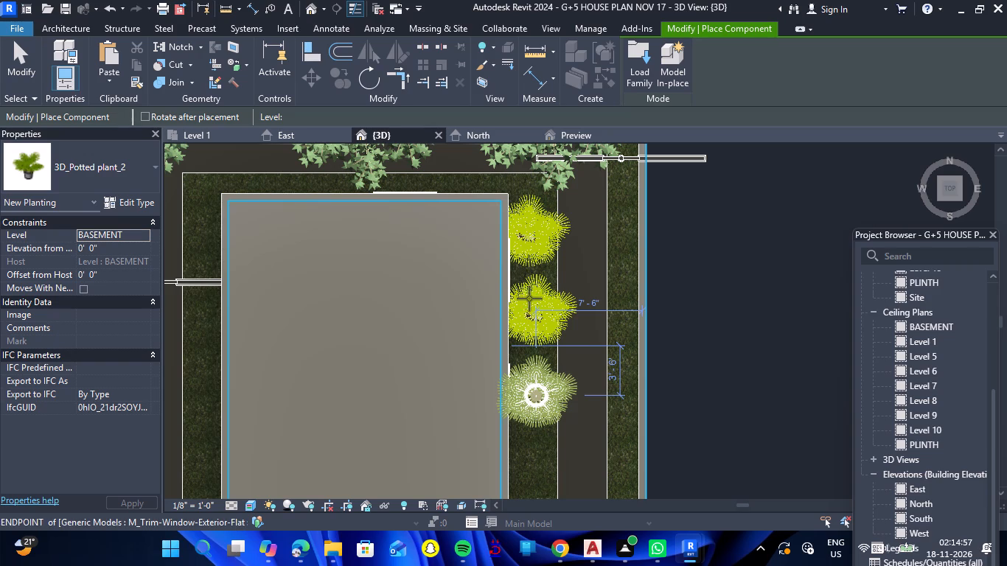
{"action": "scroll", "coordinate": [530, 351], "scroll_direction": "up", "scroll_amount": 3}
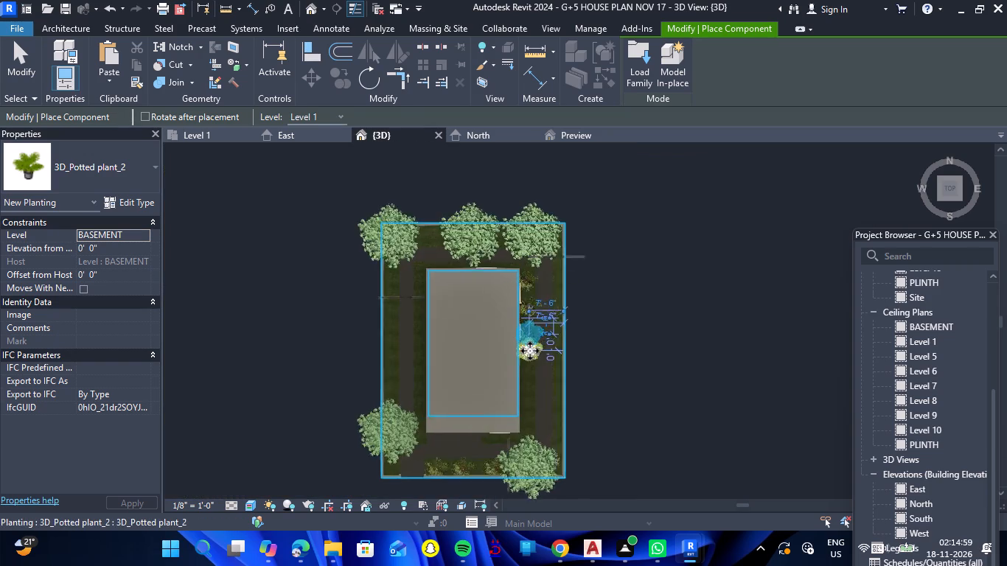
{"action": "scroll", "coordinate": [530, 351], "scroll_direction": "up", "scroll_amount": 2}
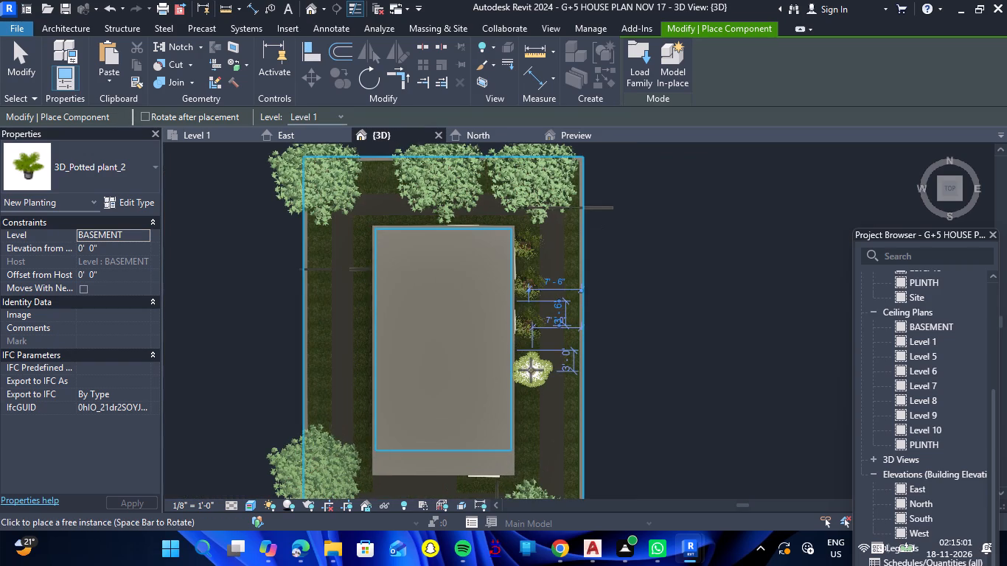
{"action": "left_click", "coordinate": [531, 370]}
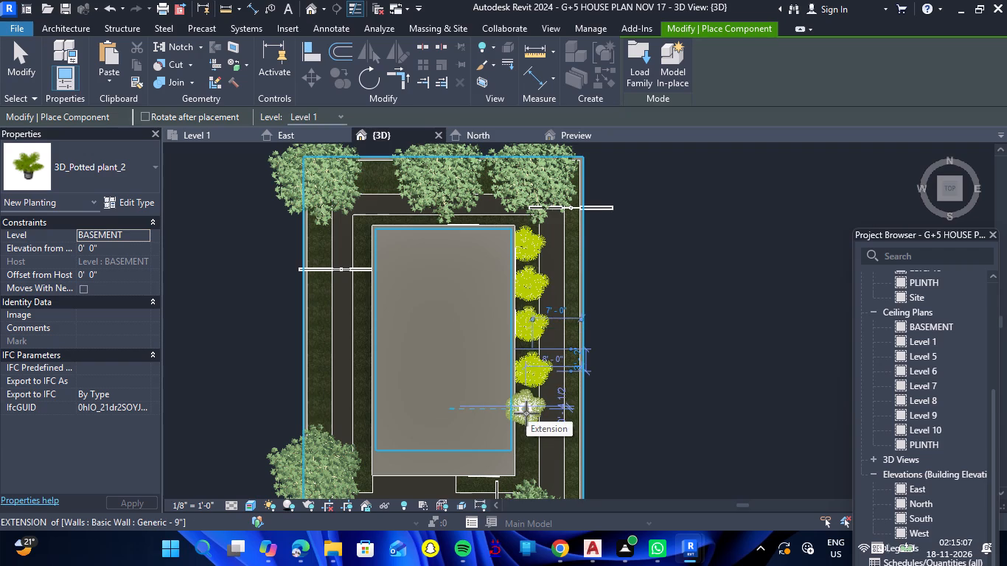
{"action": "left_click", "coordinate": [526, 413]}
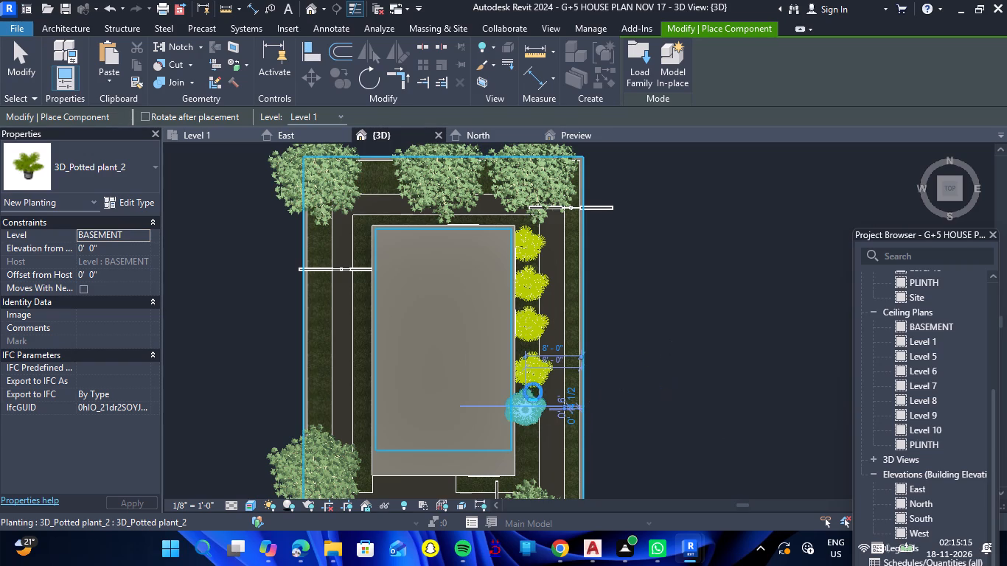
{"action": "key", "text": "Escape"}
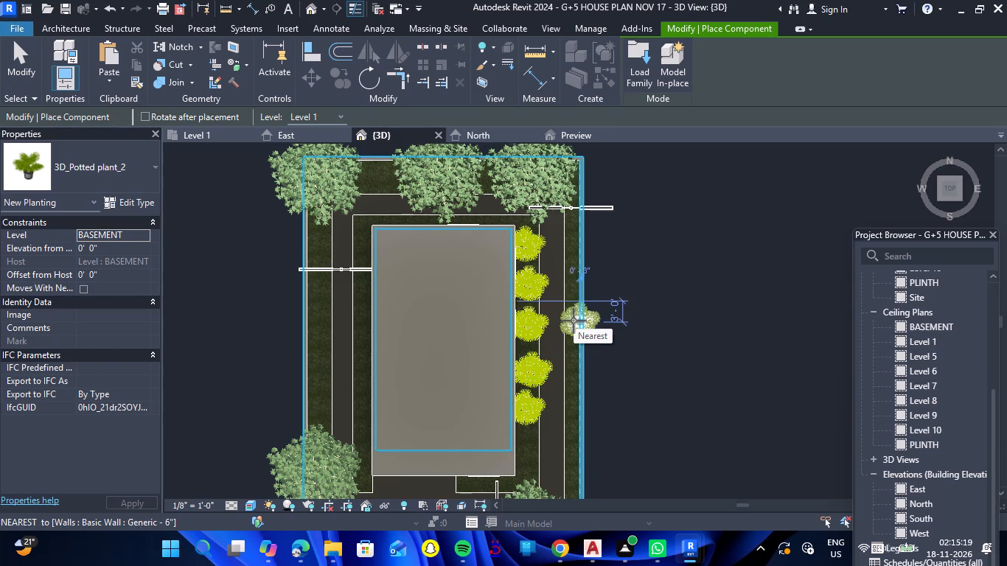
{"action": "key", "text": "Escape"}
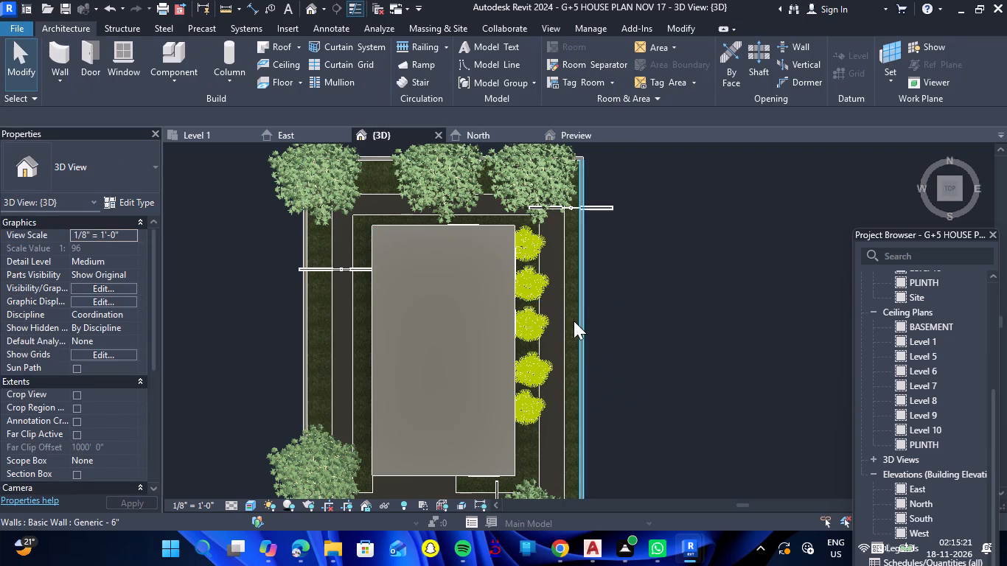
Start a toposolid of type Toposolid 1 and sketch a rectangular boundary about 41'-0" by 8'-0" outside the south boundary wall.
{"action": "scroll", "coordinate": [580, 301], "scroll_direction": "down", "scroll_amount": 7}
{"action": "scroll", "coordinate": [469, 421], "scroll_direction": "up", "scroll_amount": 2}
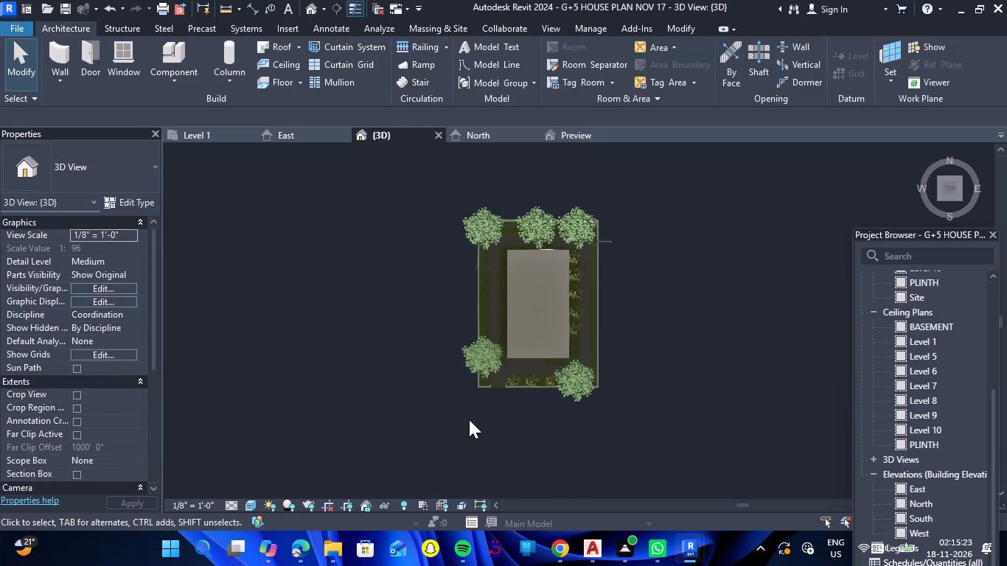
{"action": "scroll", "coordinate": [469, 419], "scroll_direction": "up", "scroll_amount": 5}
{"action": "scroll", "coordinate": [756, 382], "scroll_direction": "up", "scroll_amount": 5}
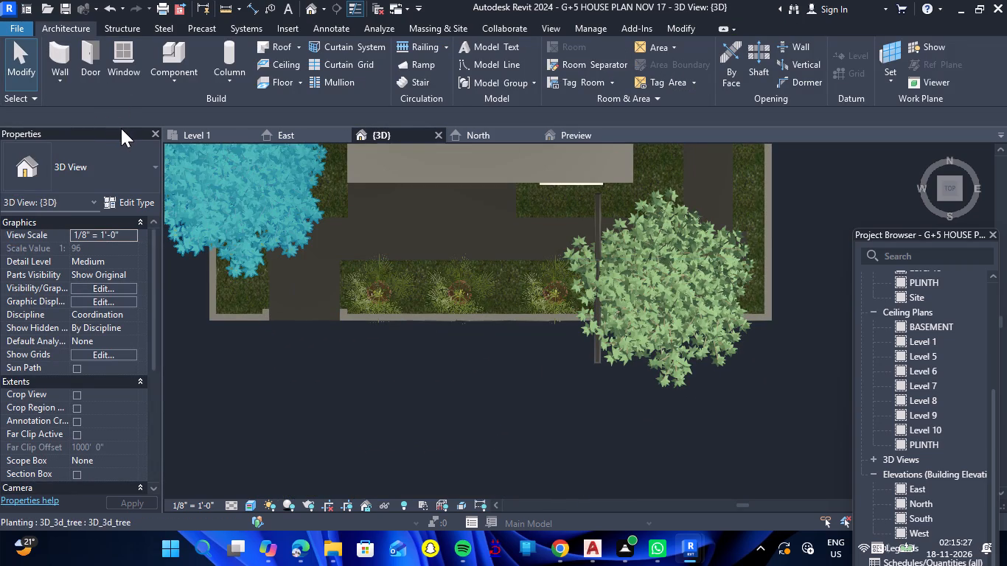
{"action": "left_click", "coordinate": [458, 28]}
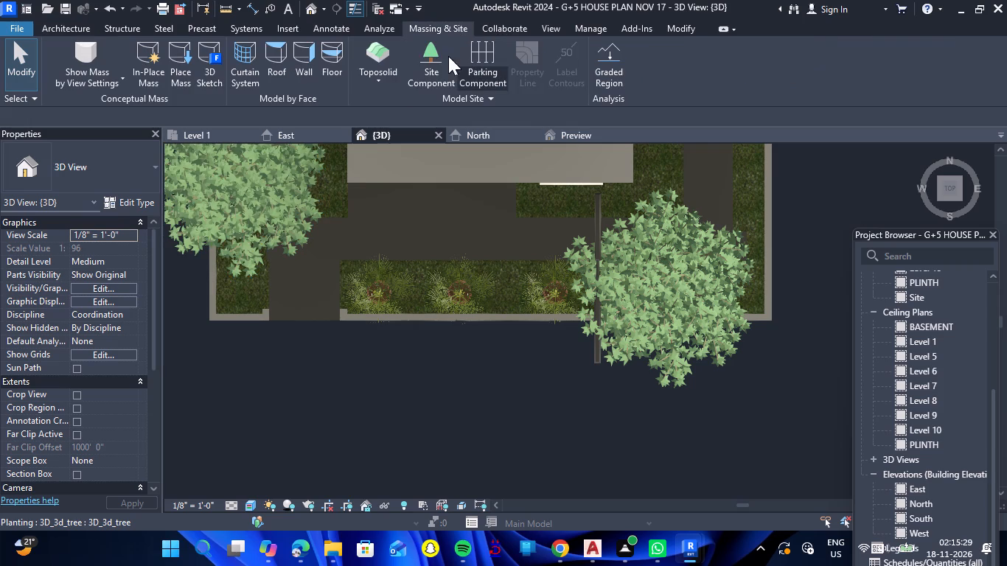
{"action": "left_click", "coordinate": [386, 79]}
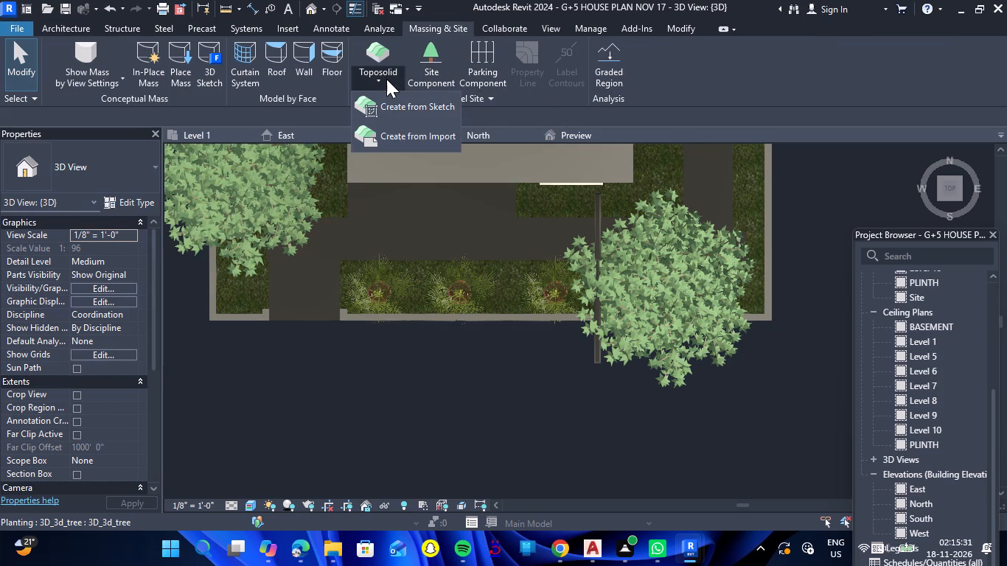
{"action": "left_click", "coordinate": [379, 52]}
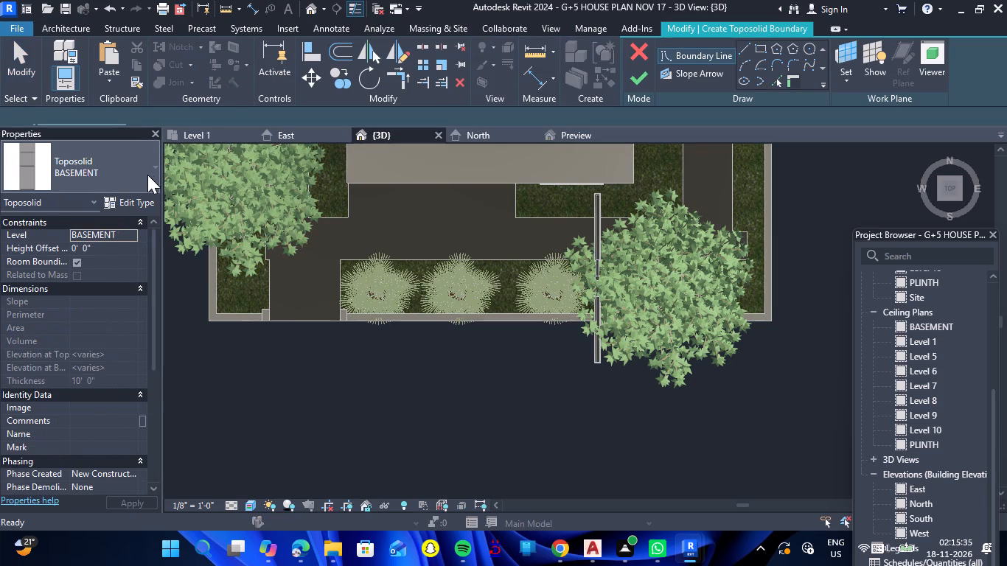
{"action": "left_click", "coordinate": [153, 171]}
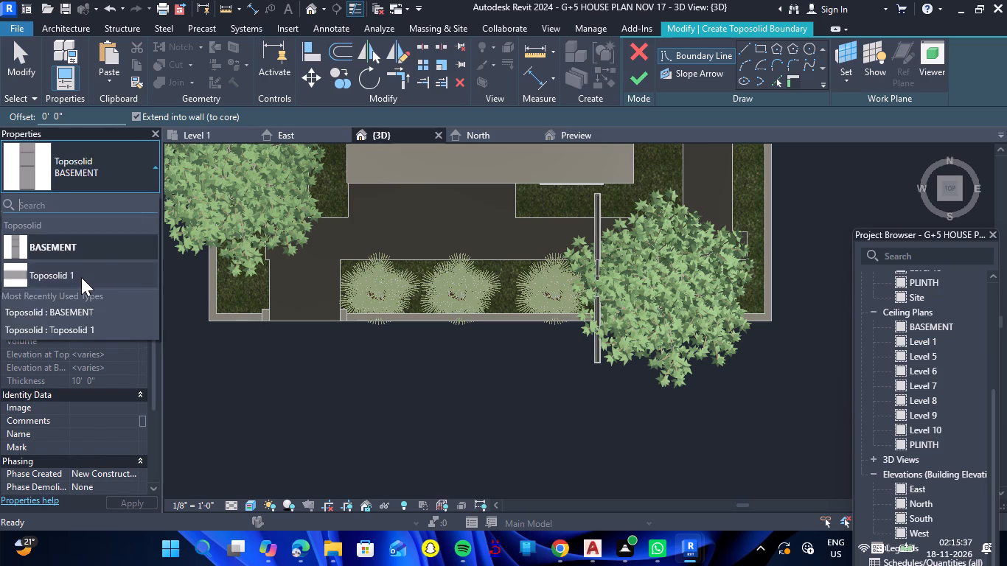
{"action": "left_click", "coordinate": [81, 277]}
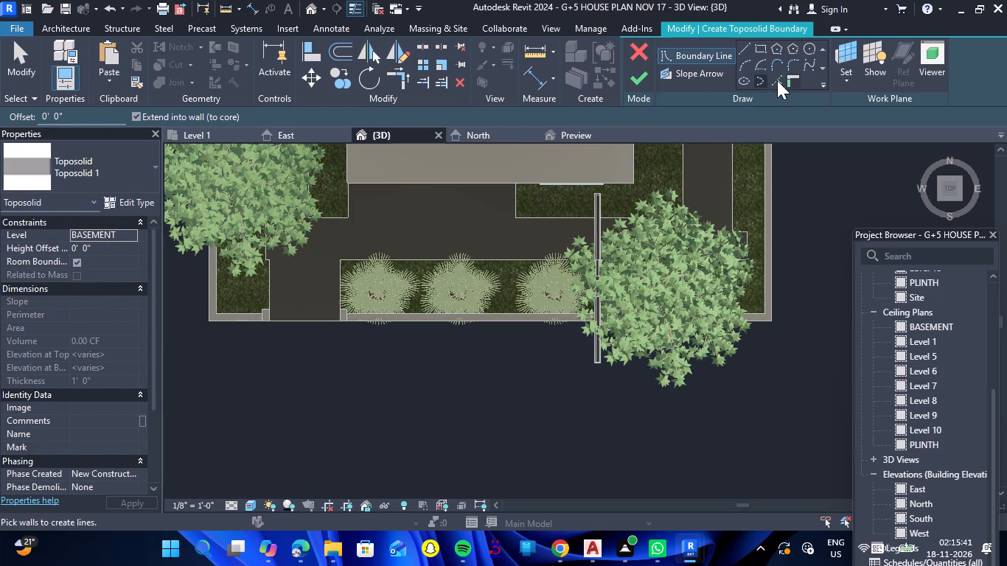
{"action": "left_click", "coordinate": [755, 50]}
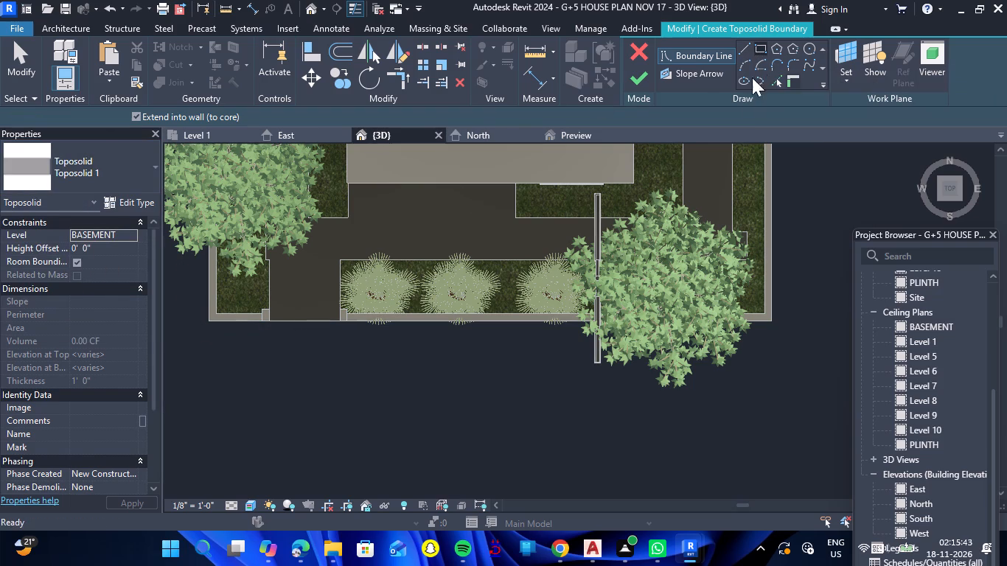
{"action": "left_click", "coordinate": [777, 322]}
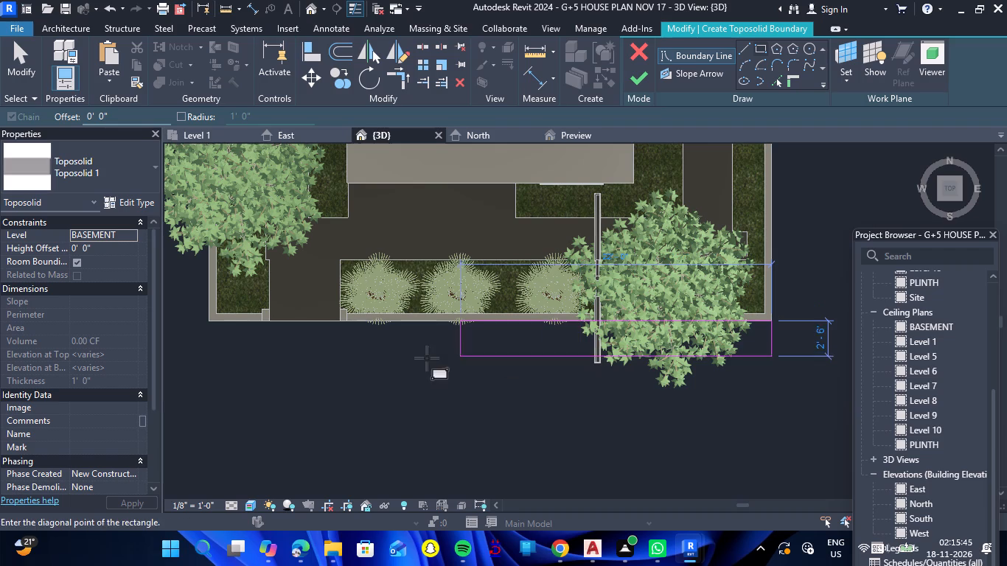
{"action": "left_click", "coordinate": [194, 435]}
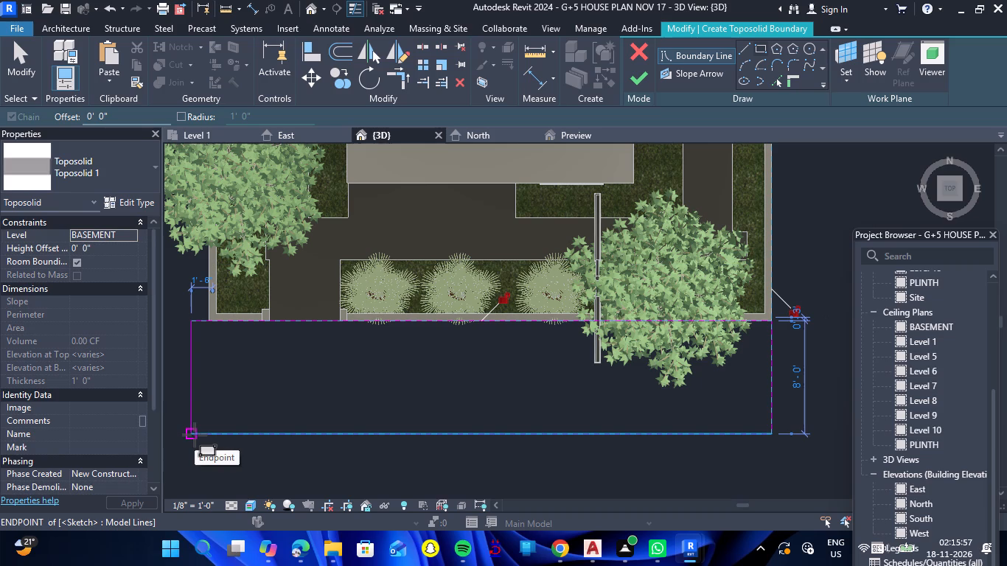
{"action": "scroll", "coordinate": [288, 415], "scroll_direction": "down", "scroll_amount": 4}
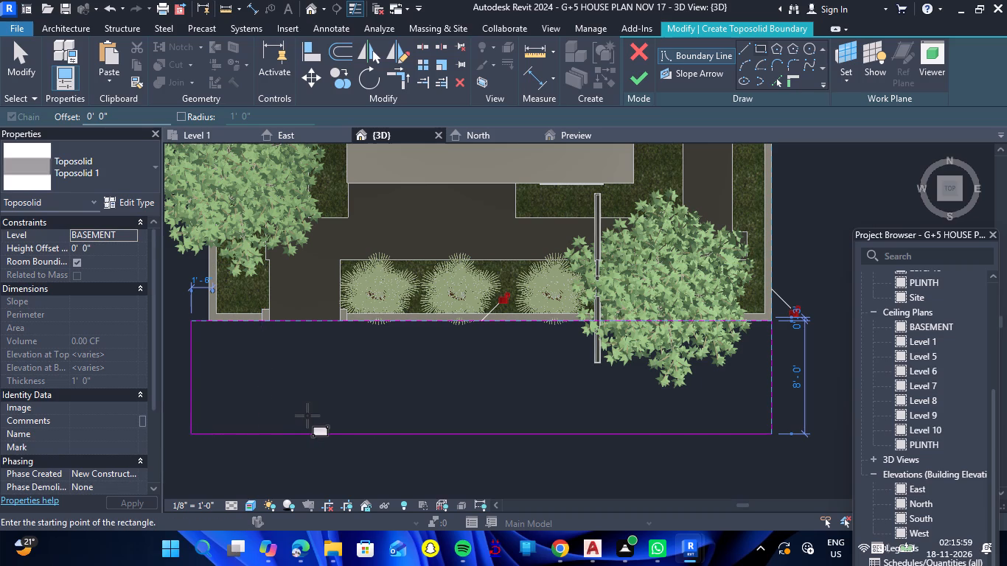
{"action": "scroll", "coordinate": [308, 415], "scroll_direction": "down", "scroll_amount": 3}
{"action": "scroll", "coordinate": [258, 413], "scroll_direction": "up", "scroll_amount": 1}
{"action": "scroll", "coordinate": [258, 413], "scroll_direction": "down", "scroll_amount": 4}
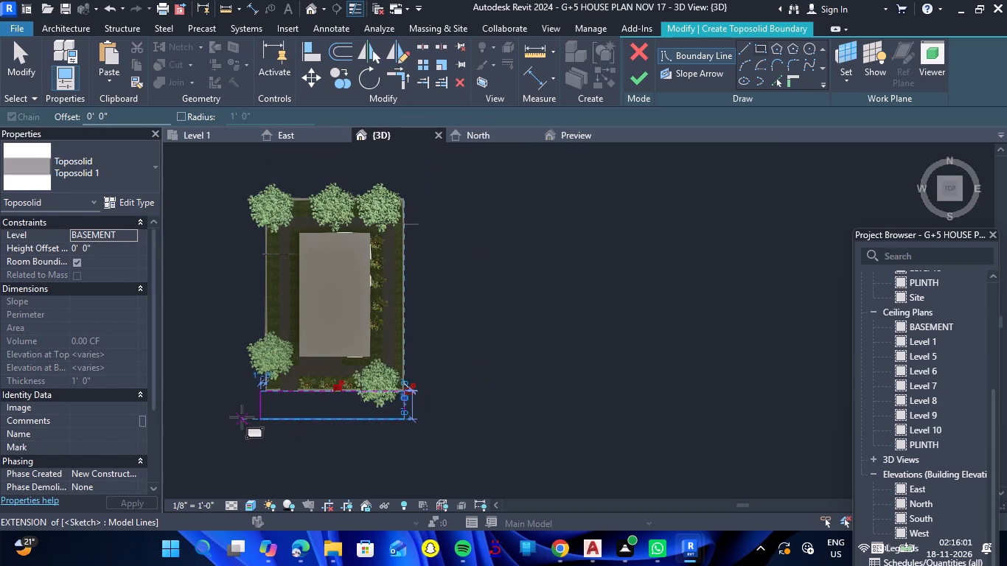
{"action": "scroll", "coordinate": [242, 417], "scroll_direction": "up", "scroll_amount": 6}
{"action": "key", "text": "Escape"}
{"action": "key", "text": "Escape"}
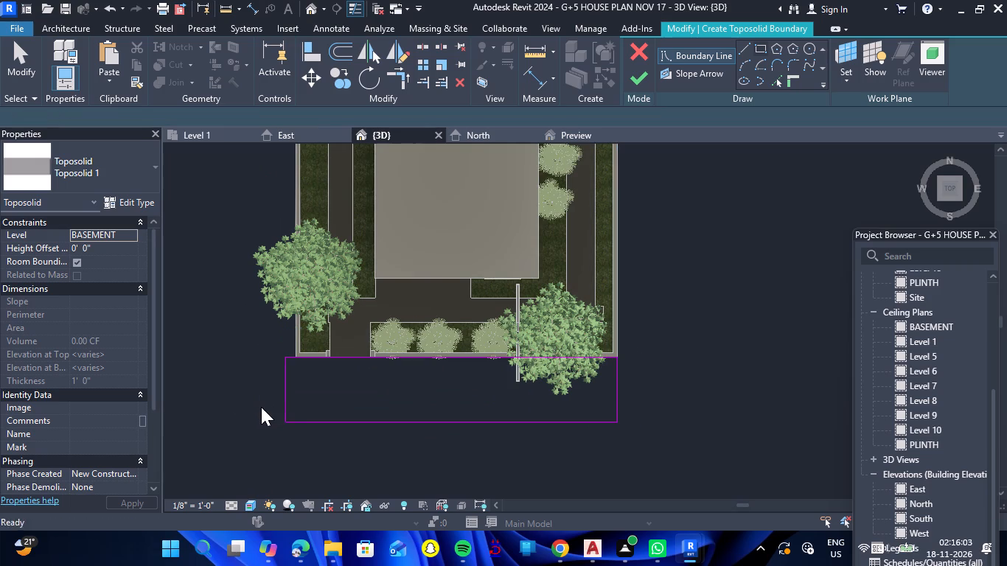
Move the west edge of the sketched rectangle outward to about 21'-1" west of the gate opening.
{"action": "left_click", "coordinate": [282, 402]}
{"action": "key", "text": "Left"}
{"action": "key", "text": "Left"}
{"action": "key", "text": "Left"}
{"action": "key", "text": "Left"}
{"action": "key", "text": "Left"}
{"action": "key", "text": "Left"}
{"action": "key", "text": "Left"}
{"action": "key", "text": "Left"}
{"action": "key", "text": "Left"}
{"action": "key", "text": "Left"}
{"action": "key", "text": "Left"}
{"action": "key", "text": "Left"}
{"action": "key", "text": "Left"}
{"action": "key", "text": "Left"}
{"action": "key", "text": "Left"}
{"action": "key", "text": "Left"}
{"action": "key", "text": "Left"}
{"action": "key", "text": "Left"}
{"action": "key", "text": "Left"}
{"action": "key", "text": "Left"}
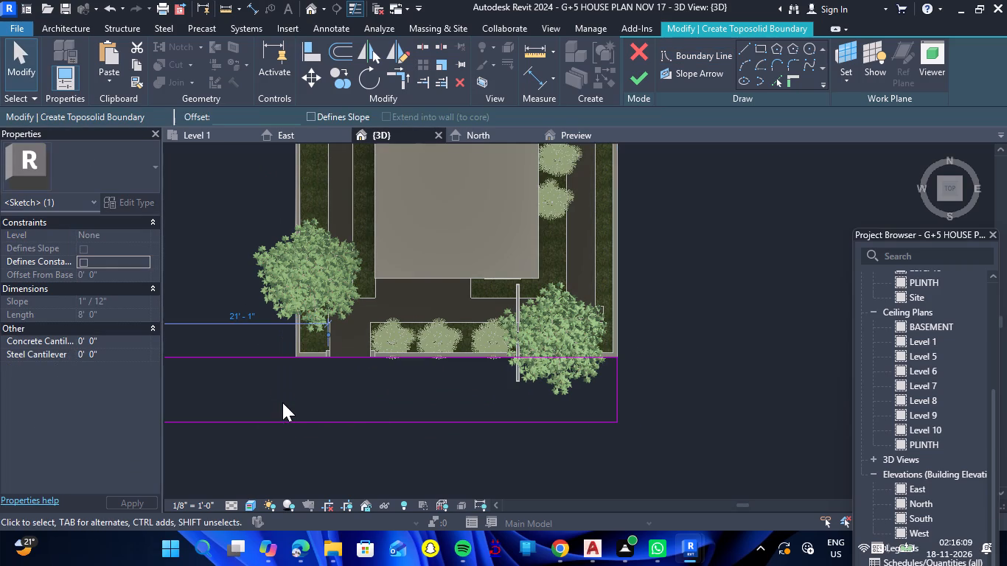
Sketch a rectangle about 10'-7" wide outside the west boundary wall, running from the wall's southwest corner to its north end.
{"action": "scroll", "coordinate": [282, 402], "scroll_direction": "down", "scroll_amount": 6}
{"action": "scroll", "coordinate": [223, 367], "scroll_direction": "up", "scroll_amount": 7}
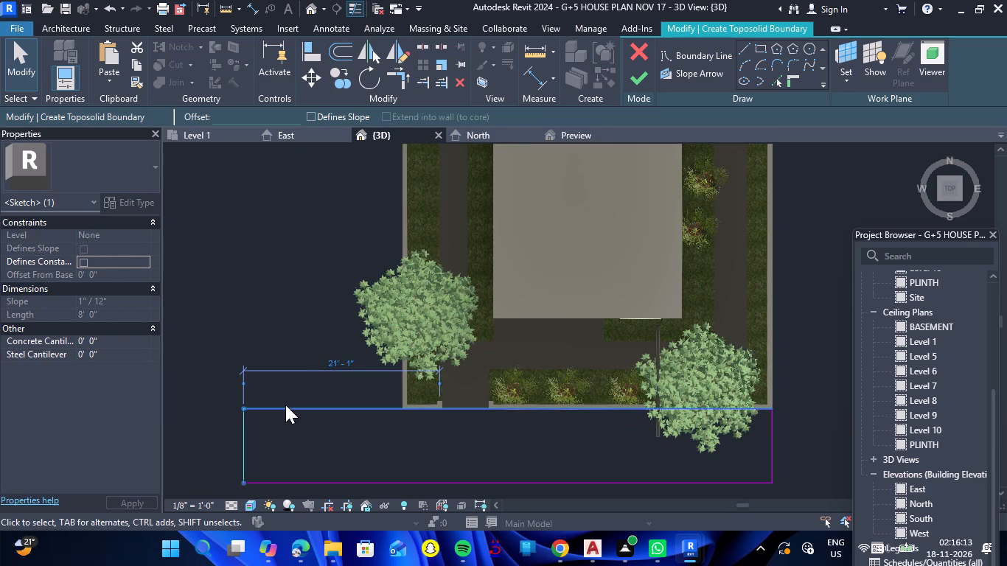
{"action": "scroll", "coordinate": [307, 410], "scroll_direction": "down", "scroll_amount": 4}
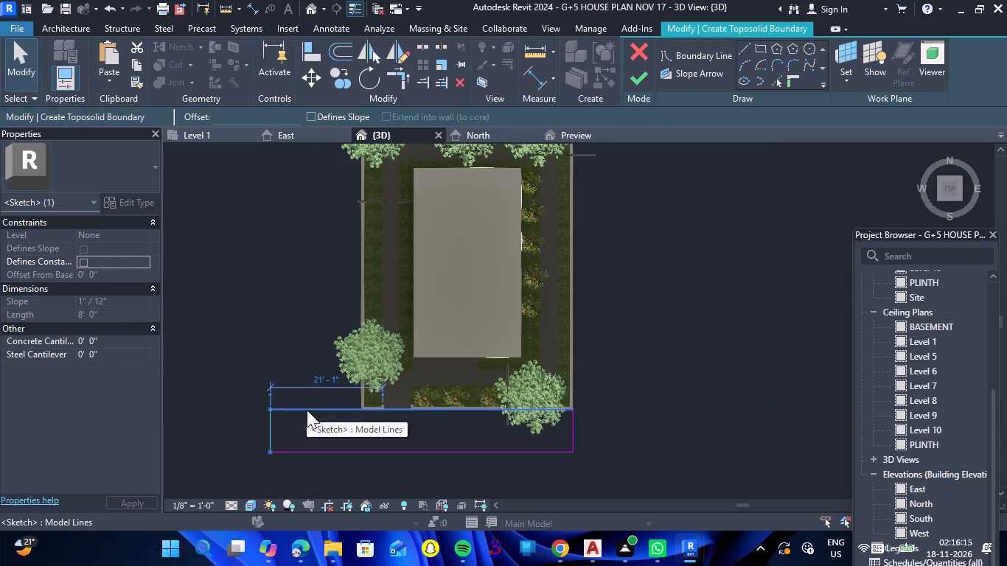
{"action": "scroll", "coordinate": [307, 410], "scroll_direction": "down", "scroll_amount": 2}
{"action": "scroll", "coordinate": [333, 183], "scroll_direction": "up", "scroll_amount": 4}
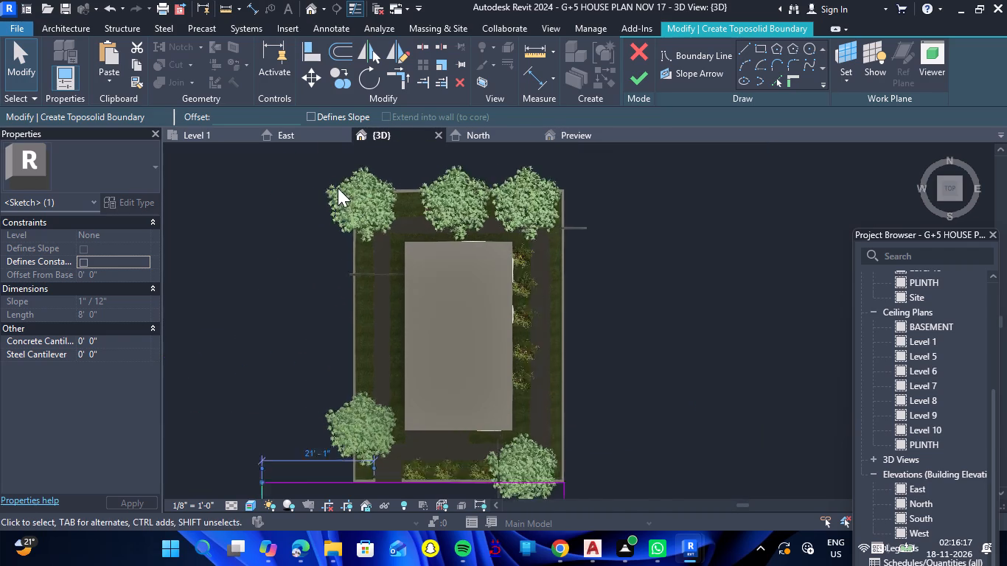
{"action": "scroll", "coordinate": [338, 188], "scroll_direction": "up", "scroll_amount": 1}
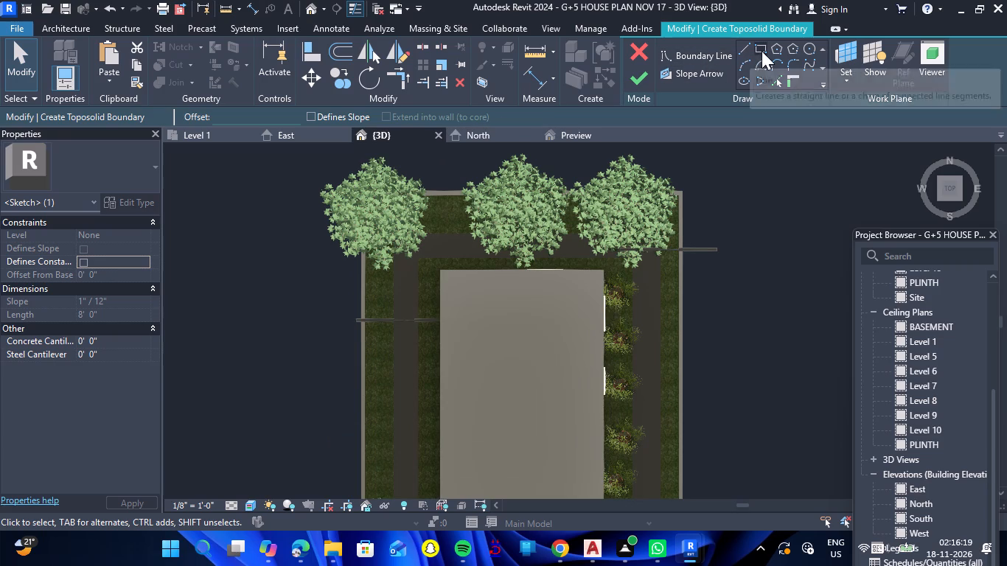
{"action": "left_click", "coordinate": [764, 51]}
{"action": "scroll", "coordinate": [425, 214], "scroll_direction": "down", "scroll_amount": 7}
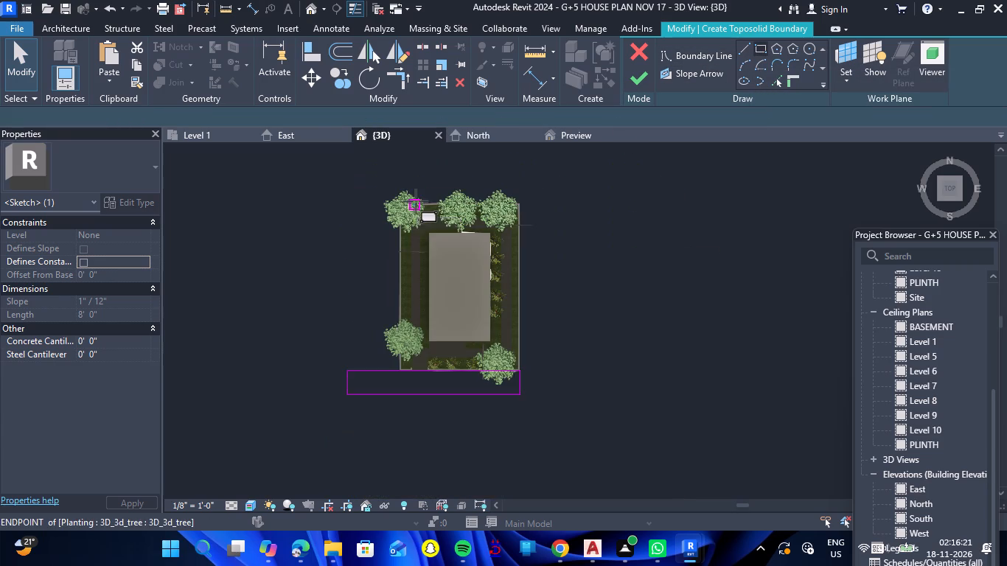
{"action": "scroll", "coordinate": [416, 201], "scroll_direction": "down", "scroll_amount": 1}
{"action": "scroll", "coordinate": [401, 349], "scroll_direction": "up", "scroll_amount": 10}
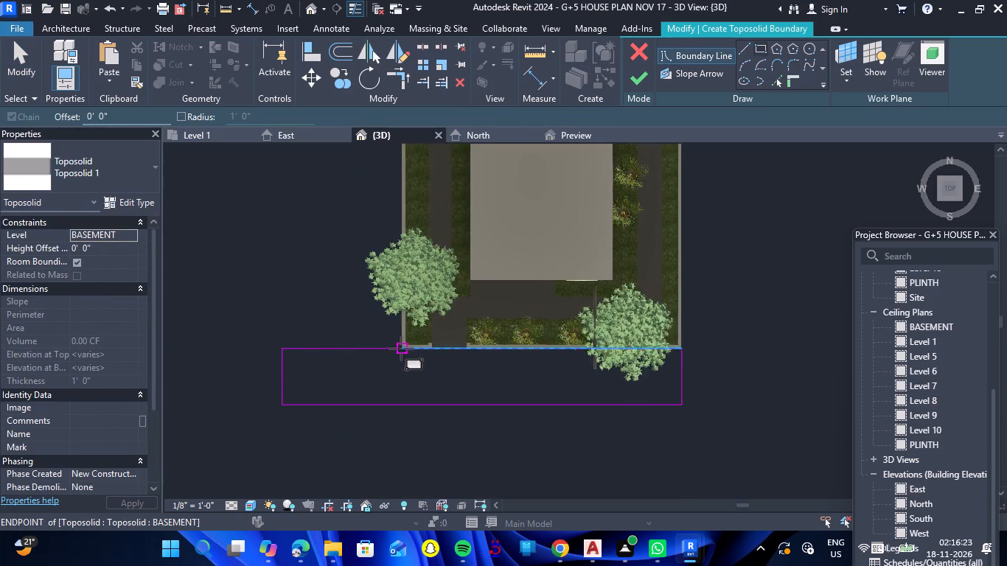
{"action": "scroll", "coordinate": [401, 349], "scroll_direction": "up", "scroll_amount": 10}
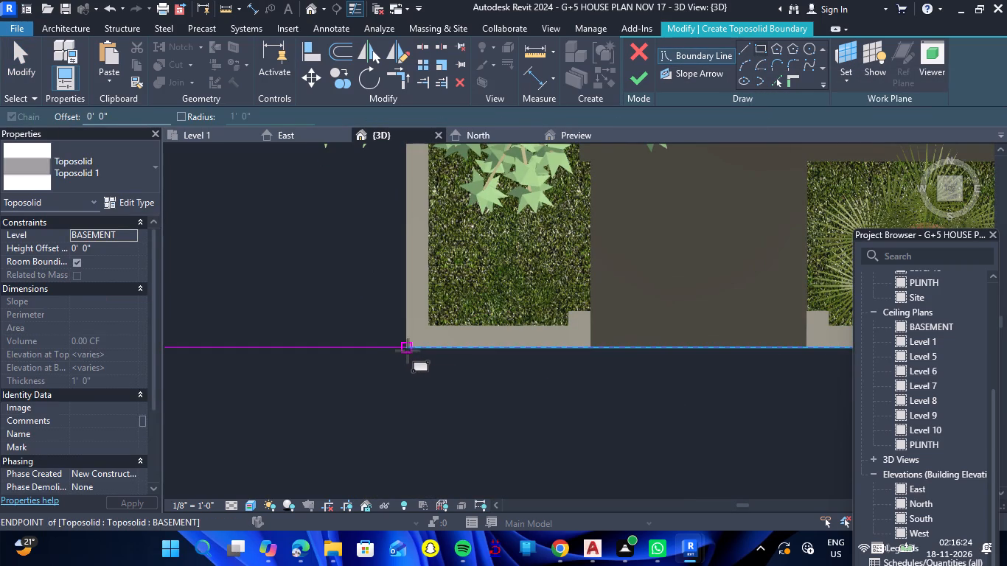
{"action": "left_click", "coordinate": [407, 351]}
{"action": "scroll", "coordinate": [325, 276], "scroll_direction": "down", "scroll_amount": 6}
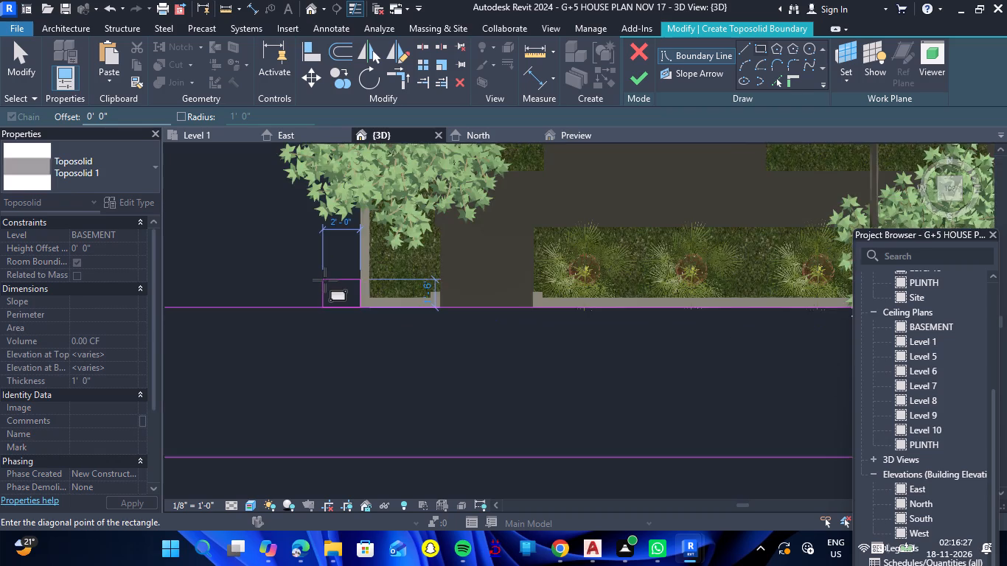
{"action": "scroll", "coordinate": [325, 280], "scroll_direction": "down", "scroll_amount": 10}
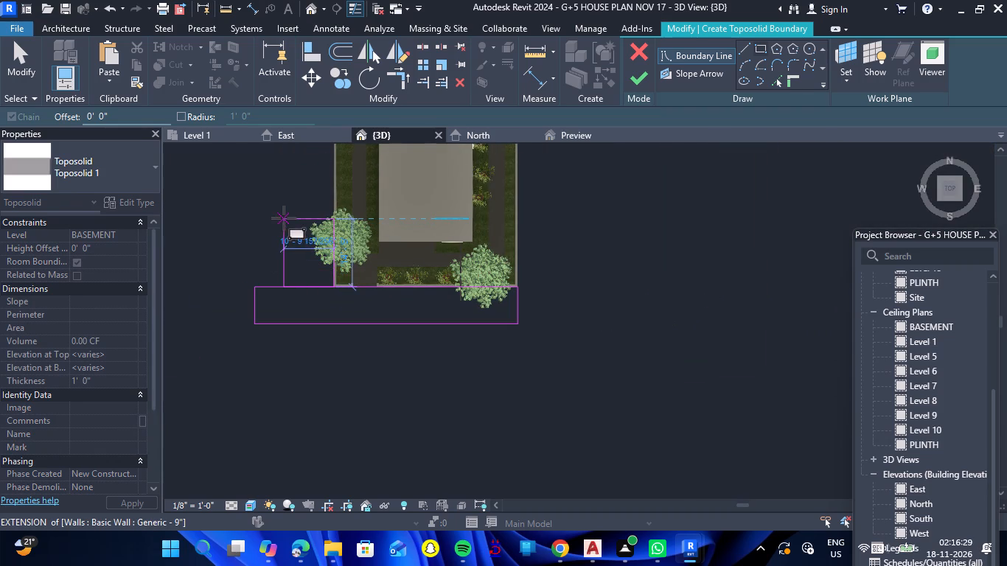
{"action": "scroll", "coordinate": [284, 218], "scroll_direction": "down", "scroll_amount": 11}
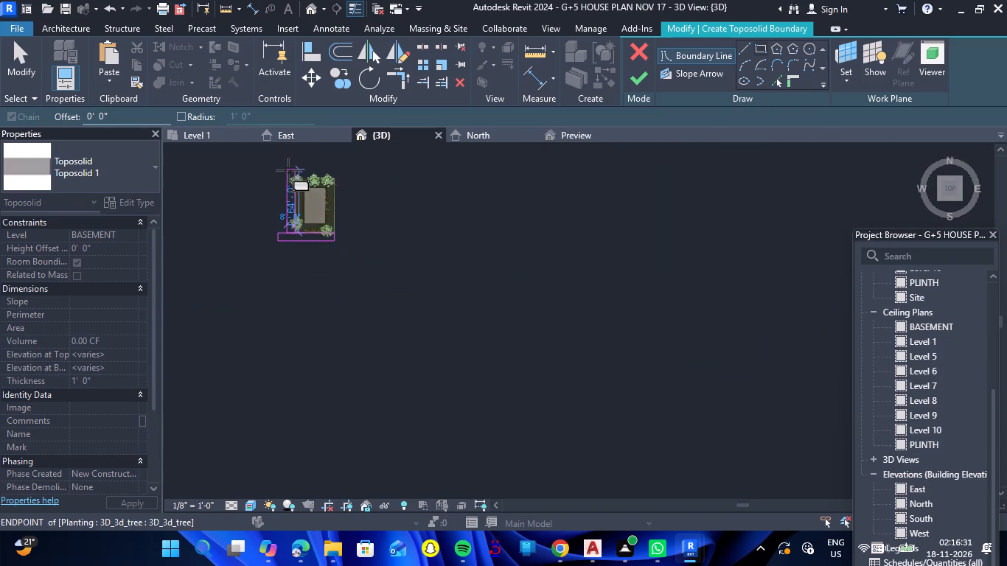
{"action": "scroll", "coordinate": [288, 170], "scroll_direction": "up", "scroll_amount": 13}
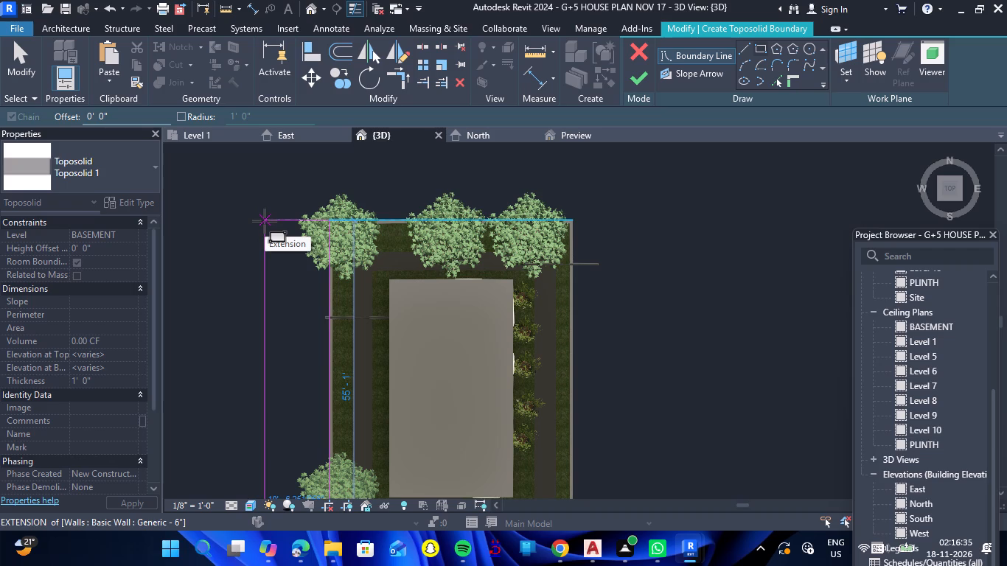
{"action": "left_click", "coordinate": [265, 221]}
Set the width of the sketched west rectangle to 8' and end the rectangle sketching.
{"action": "scroll", "coordinate": [256, 195], "scroll_direction": "down", "scroll_amount": 7}
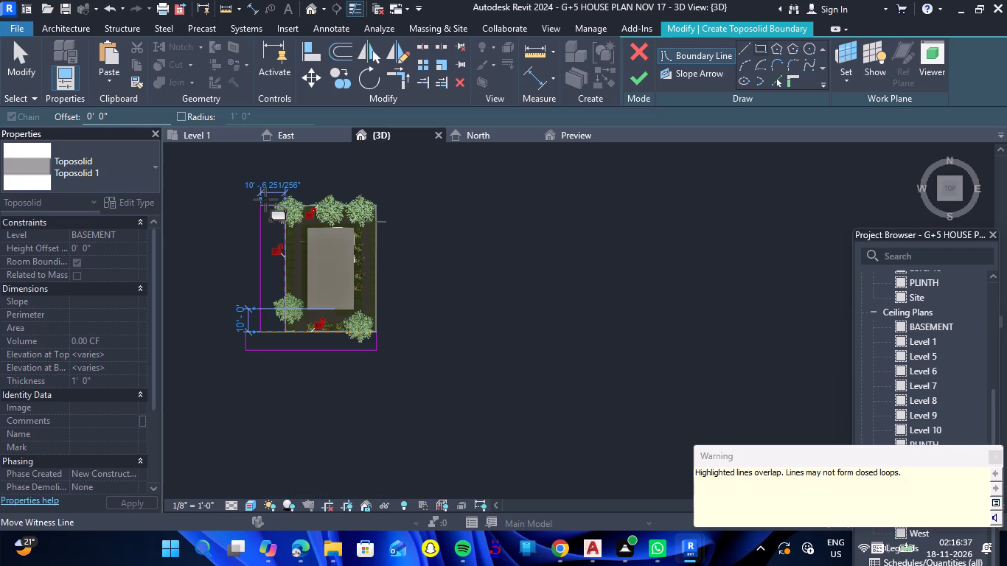
{"action": "scroll", "coordinate": [262, 188], "scroll_direction": "up", "scroll_amount": 7}
{"action": "left_click", "coordinate": [276, 192]}
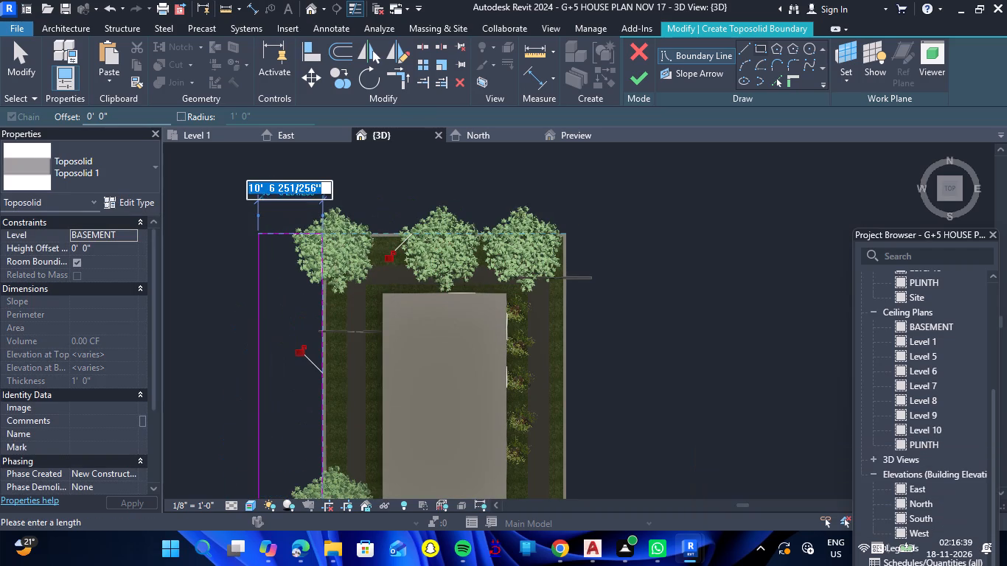
{"action": "type", "text": "8'"}
{"action": "key", "text": "Return"}
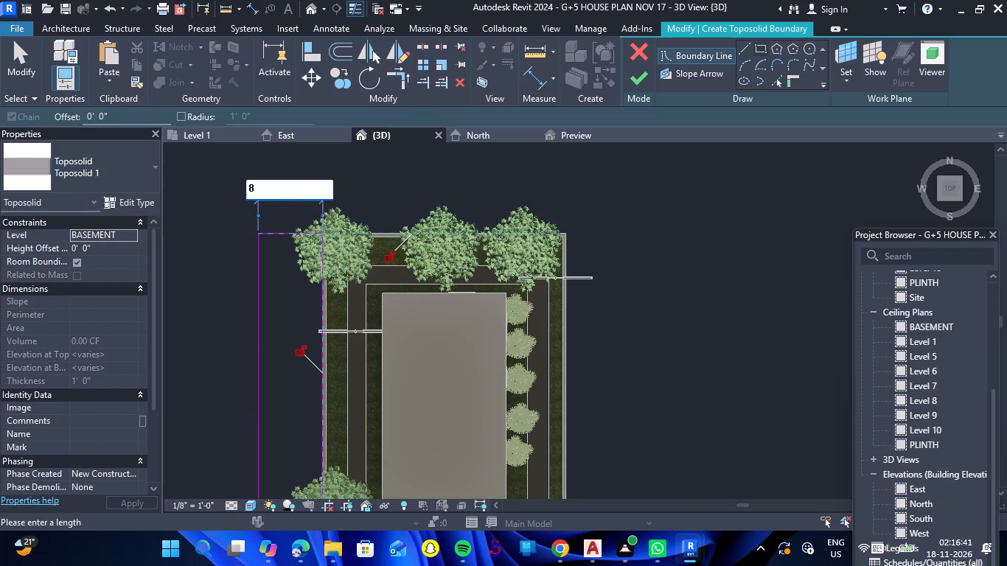
{"action": "scroll", "coordinate": [247, 214], "scroll_direction": "down", "scroll_amount": 1}
{"action": "key", "text": "Escape"}
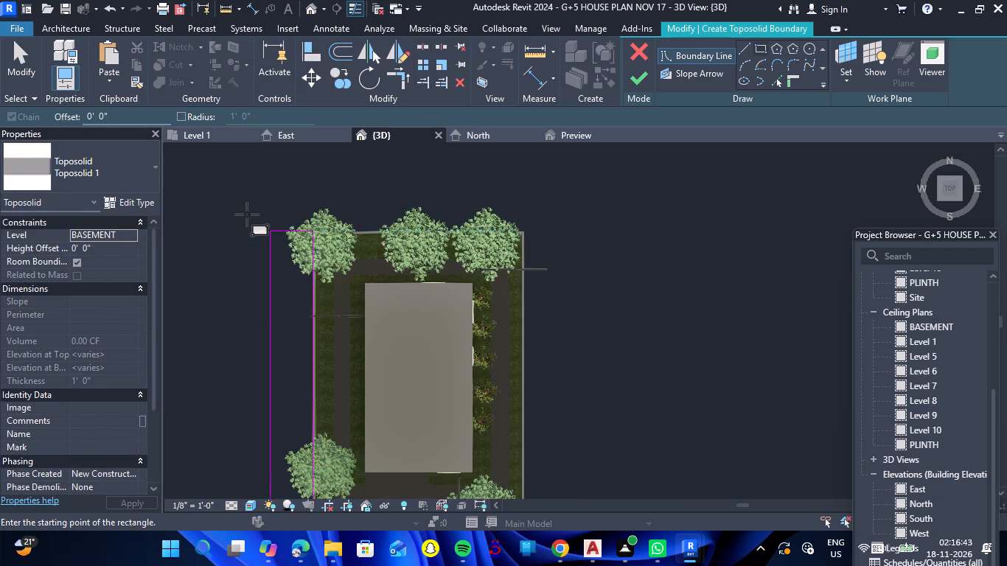
{"action": "scroll", "coordinate": [247, 214], "scroll_direction": "down", "scroll_amount": 7}
{"action": "scroll", "coordinate": [259, 332], "scroll_direction": "up", "scroll_amount": 5}
{"action": "key", "text": "Escape"}
Delete the west rectangle's short south edge that overlaps the south strip's boundary line.
{"action": "scroll", "coordinate": [261, 329], "scroll_direction": "up", "scroll_amount": 7}
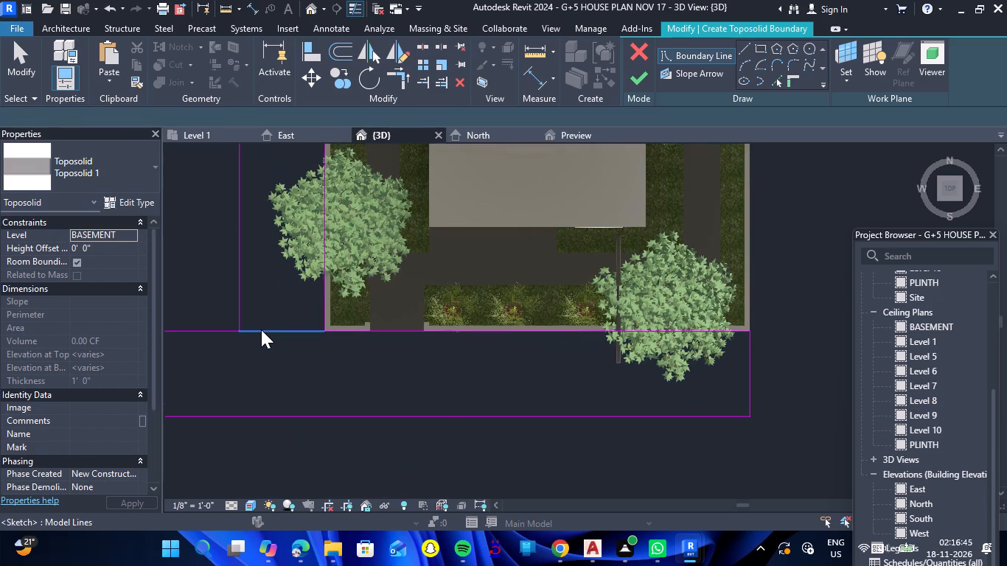
{"action": "left_click", "coordinate": [262, 329]}
{"action": "key", "text": "Delete"}
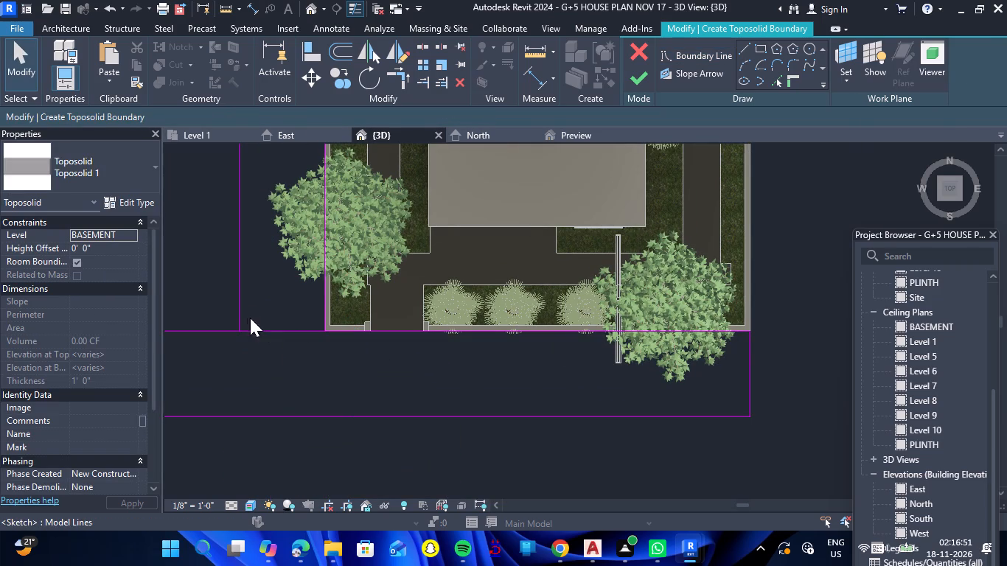
Split the south strip's north edge between the west rectangle's sides and trim both pieces to those sides, forming one L-shaped outline.
{"action": "left_click", "coordinate": [423, 52]}
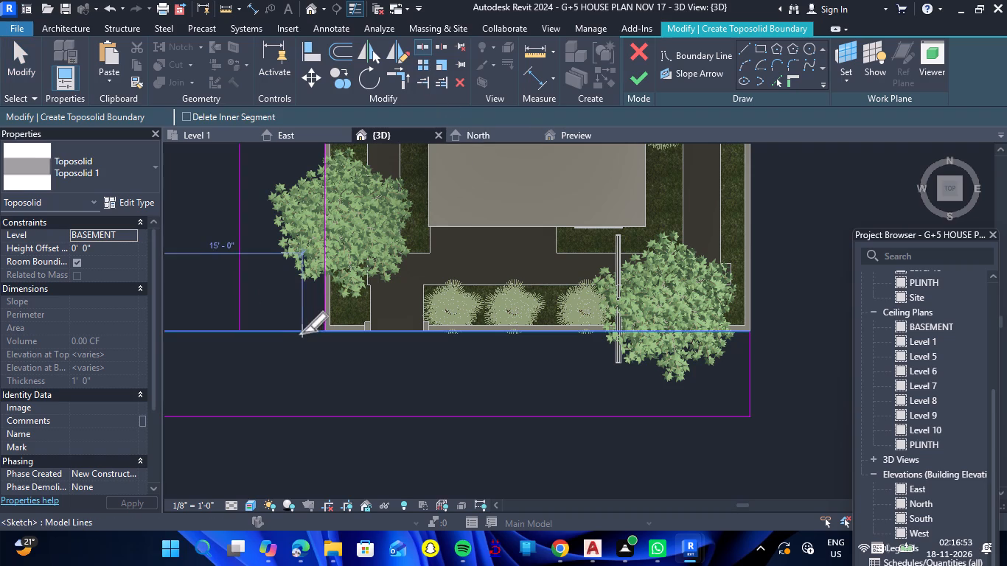
{"action": "left_click", "coordinate": [290, 332]}
{"action": "key", "text": "Escape"}
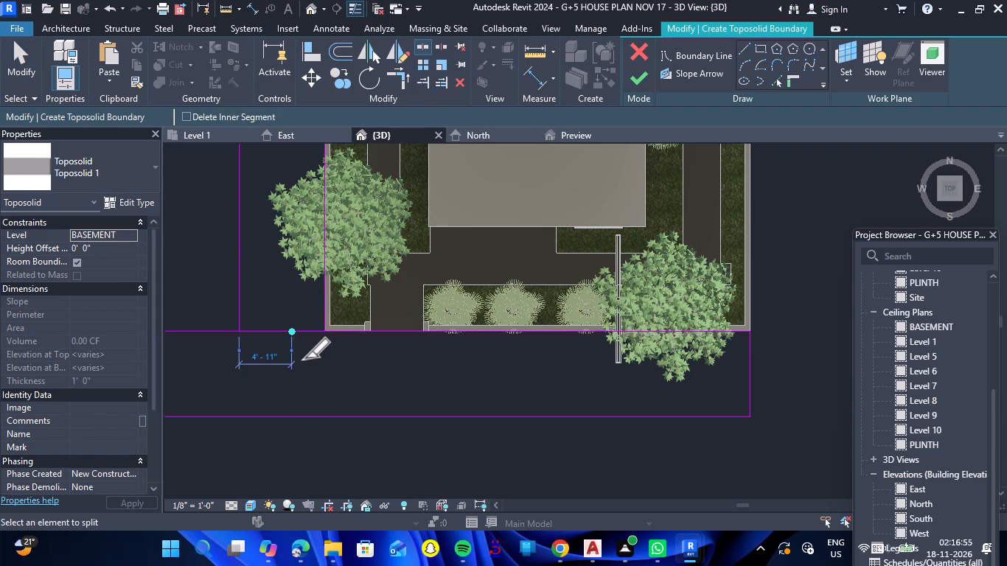
{"action": "key", "text": "Escape"}
{"action": "left_click", "coordinate": [404, 75]}
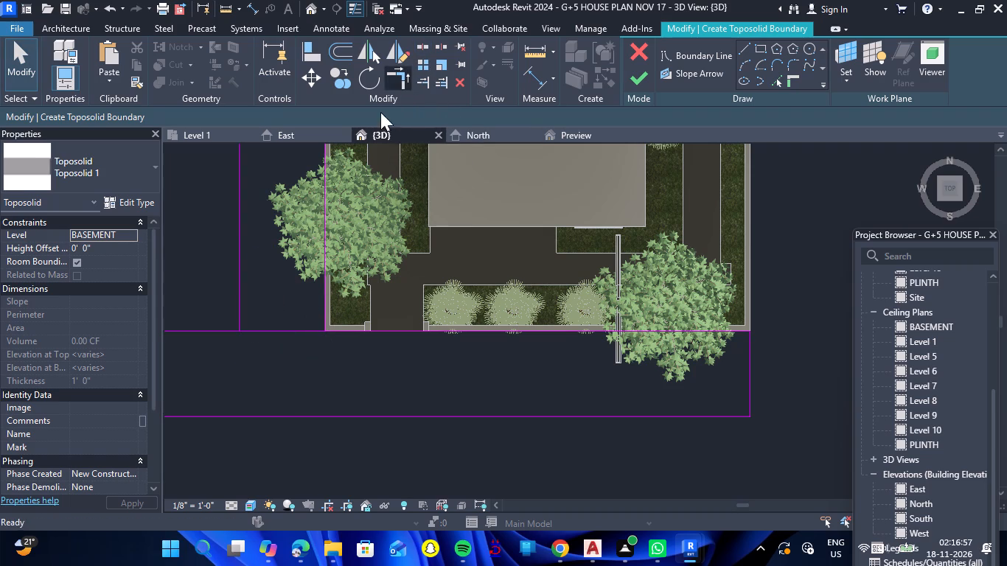
{"action": "left_click", "coordinate": [215, 335]}
{"action": "left_click", "coordinate": [232, 311]}
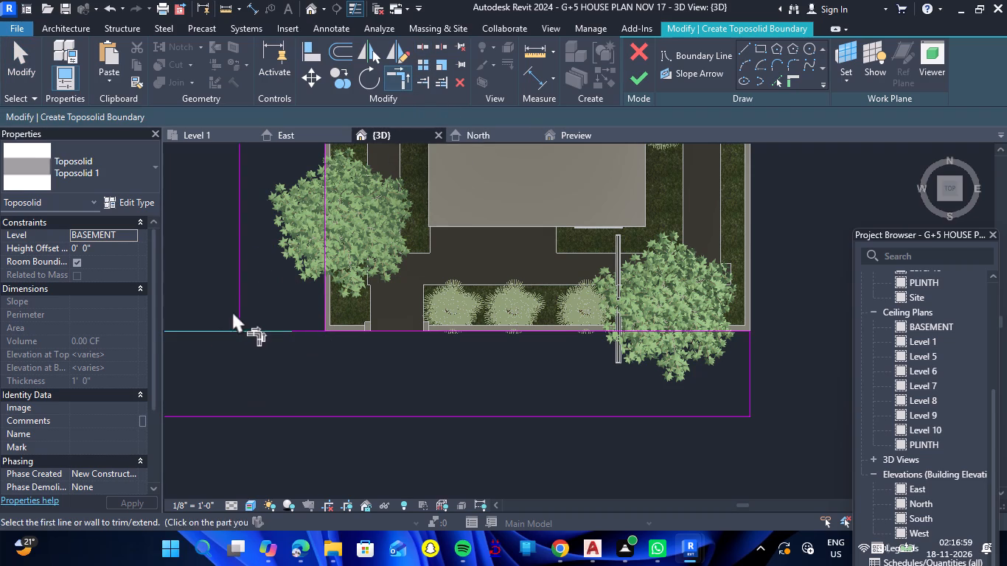
{"action": "left_click", "coordinate": [237, 310]}
{"action": "left_click", "coordinate": [226, 329]}
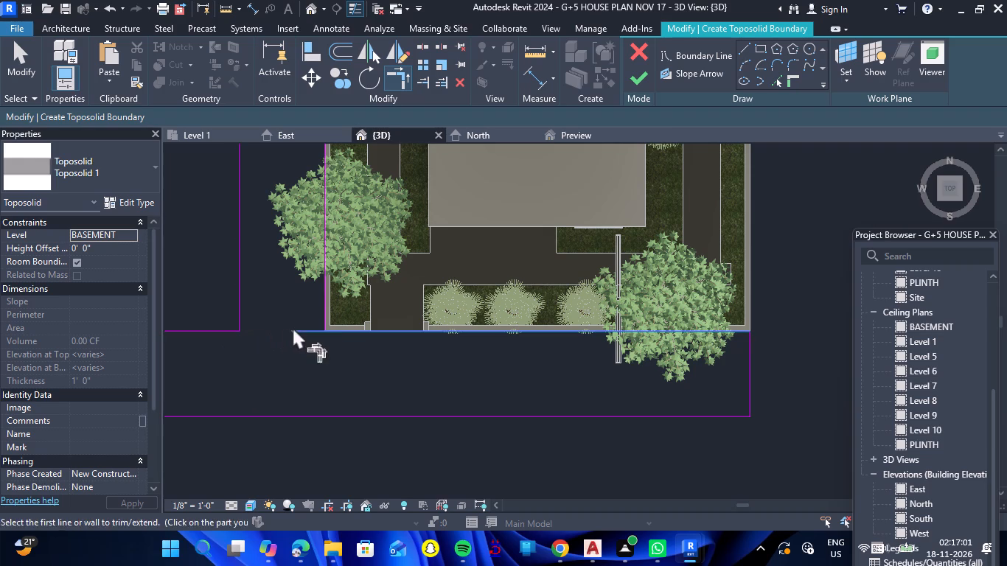
{"action": "left_click", "coordinate": [322, 304]}
{"action": "left_click", "coordinate": [347, 333]}
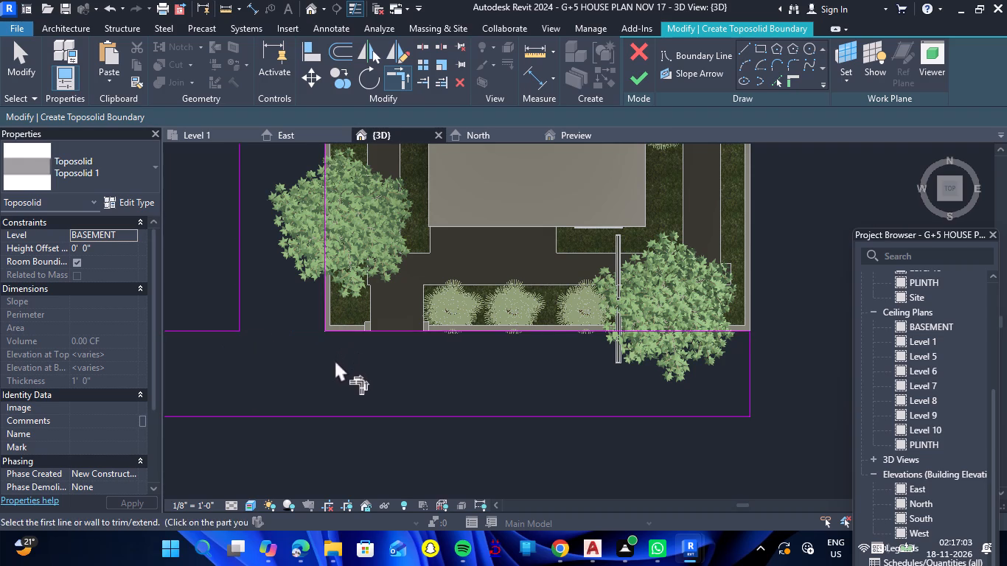
{"action": "key", "text": "Escape"}
Finish the L-shaped toposolid boundary sketch outside the south and west boundary walls.
{"action": "scroll", "coordinate": [340, 363], "scroll_direction": "down", "scroll_amount": 11}
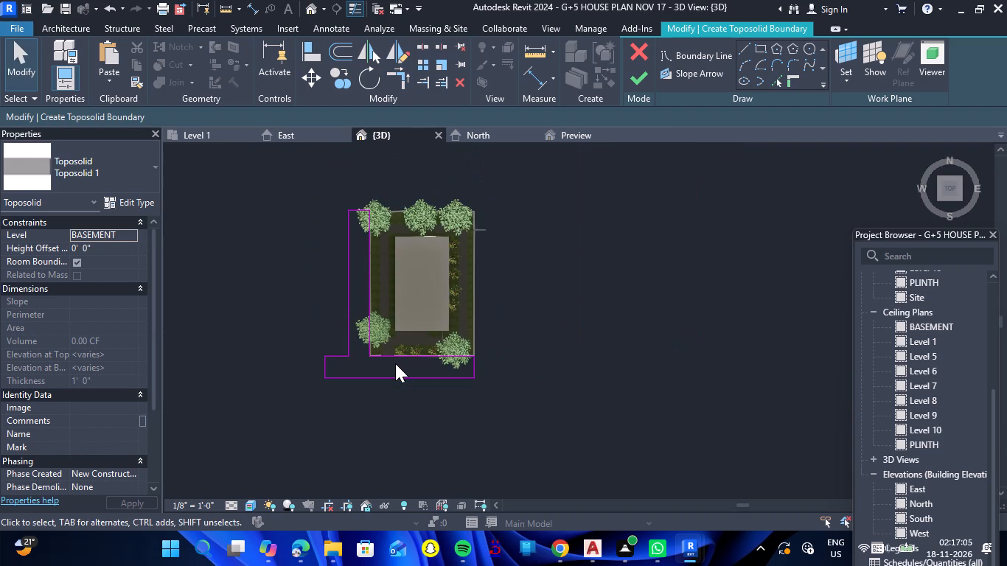
{"action": "scroll", "coordinate": [353, 369], "scroll_direction": "up", "scroll_amount": 8}
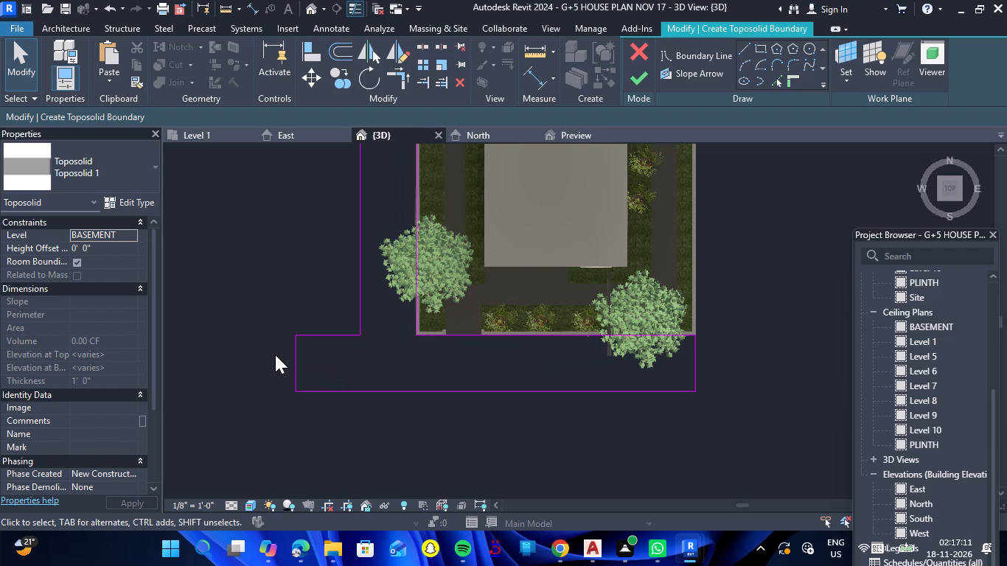
{"action": "scroll", "coordinate": [251, 319], "scroll_direction": "down", "scroll_amount": 3}
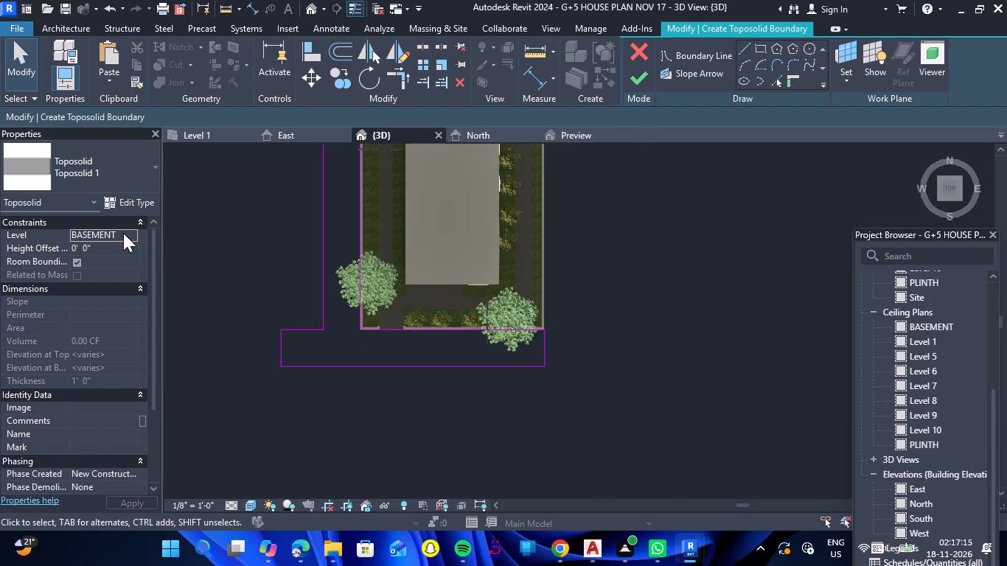
{"action": "left_click", "coordinate": [627, 77]}
Set the new L-shaped toposolid's height offset from the BASEMENT level to 3'.
{"action": "scroll", "coordinate": [358, 394], "scroll_direction": "down", "scroll_amount": 1}
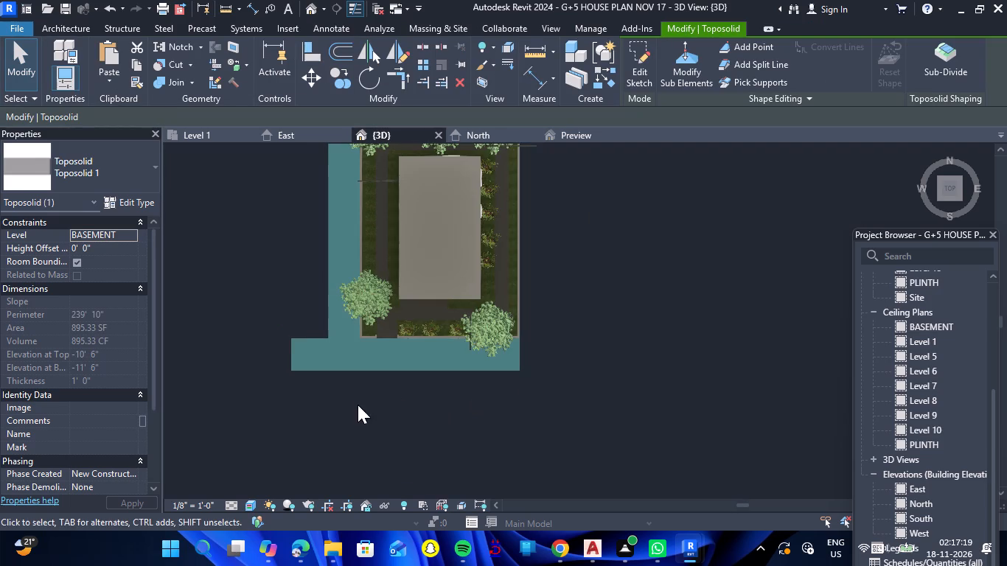
{"action": "left_click_drag", "start_coordinate": [349, 418], "coordinate": [413, 167], "text": "shift"}
{"action": "right_click_drag", "start_coordinate": [349, 418], "coordinate": [413, 167], "text": "shift"}
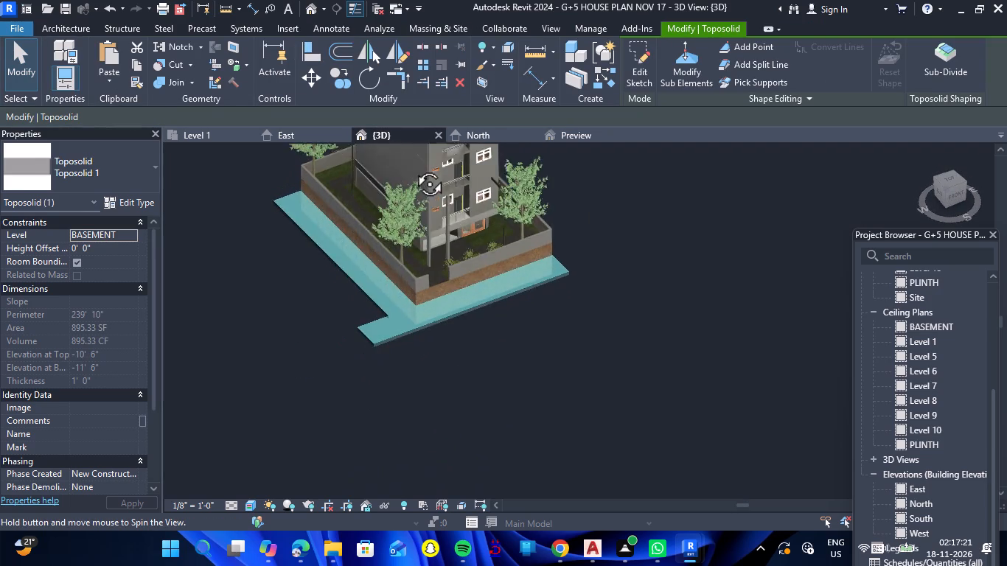
{"action": "right_click_drag", "start_coordinate": [413, 167], "coordinate": [414, 164], "text": "shift"}
{"action": "left_click_drag", "start_coordinate": [413, 167], "coordinate": [414, 164], "text": "shift"}
{"action": "scroll", "coordinate": [383, 293], "scroll_direction": "up", "scroll_amount": 6}
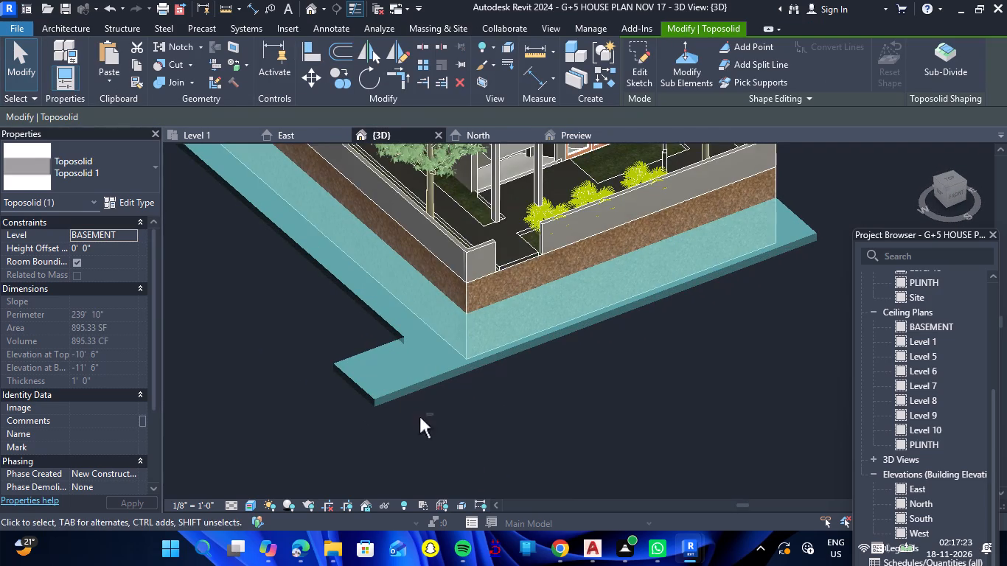
{"action": "left_click_drag", "start_coordinate": [419, 417], "coordinate": [419, 355], "text": "shift"}
{"action": "right_click_drag", "start_coordinate": [419, 417], "coordinate": [419, 355], "text": "shift"}
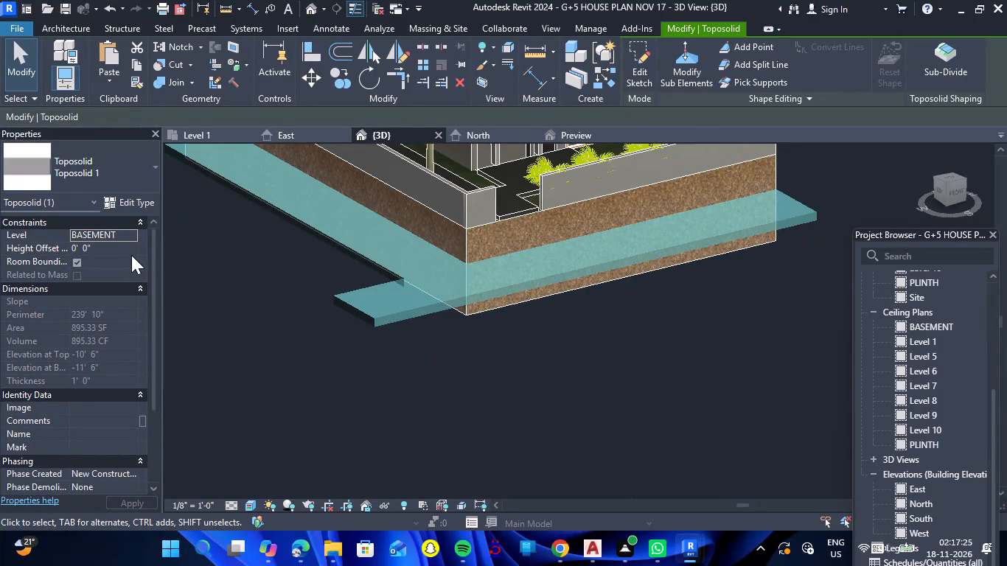
{"action": "left_click", "coordinate": [127, 251]}
{"action": "type", "text": "3'"}
{"action": "key", "text": "Return"}
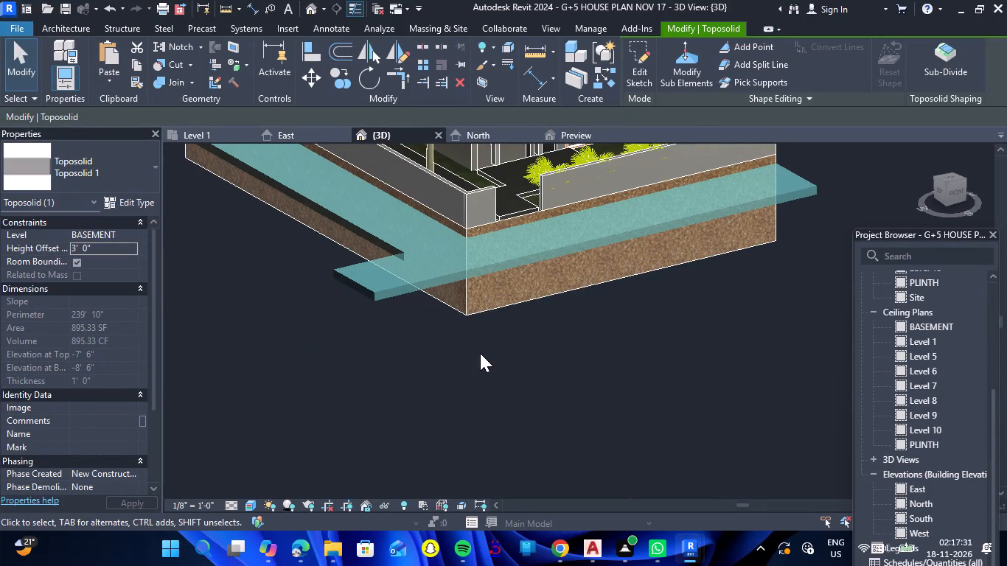
{"action": "key", "text": "Up"}
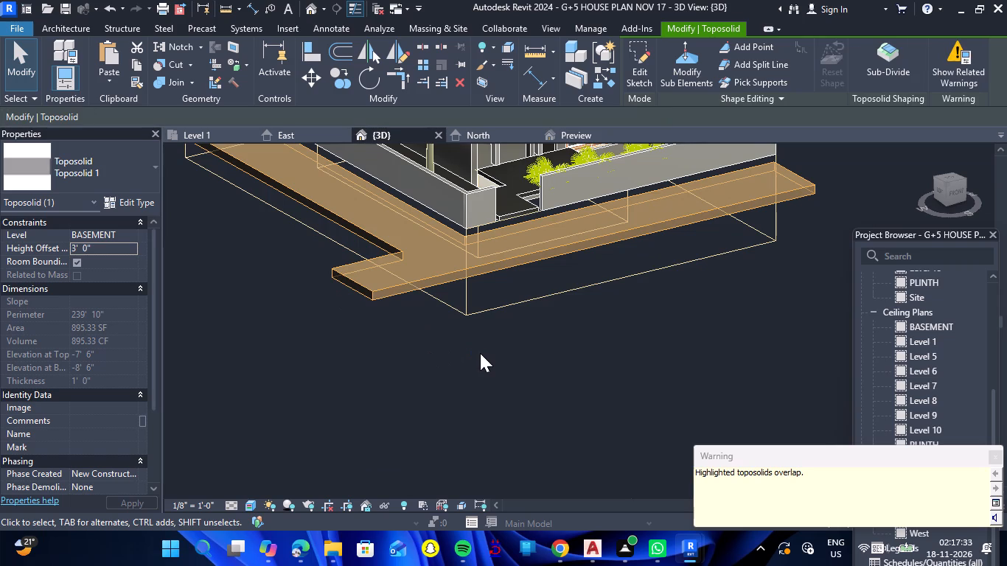
{"action": "key", "text": "ctrl+z"}
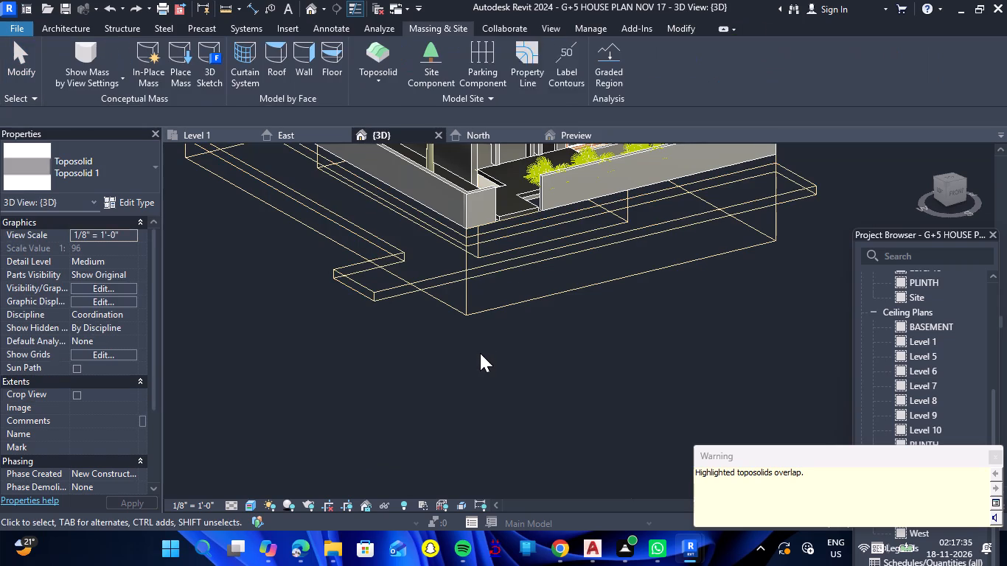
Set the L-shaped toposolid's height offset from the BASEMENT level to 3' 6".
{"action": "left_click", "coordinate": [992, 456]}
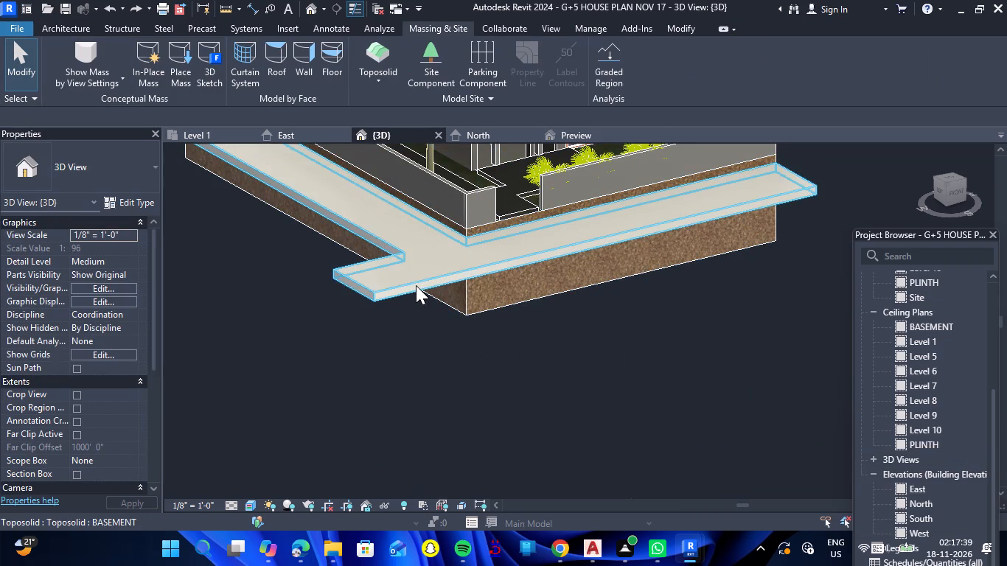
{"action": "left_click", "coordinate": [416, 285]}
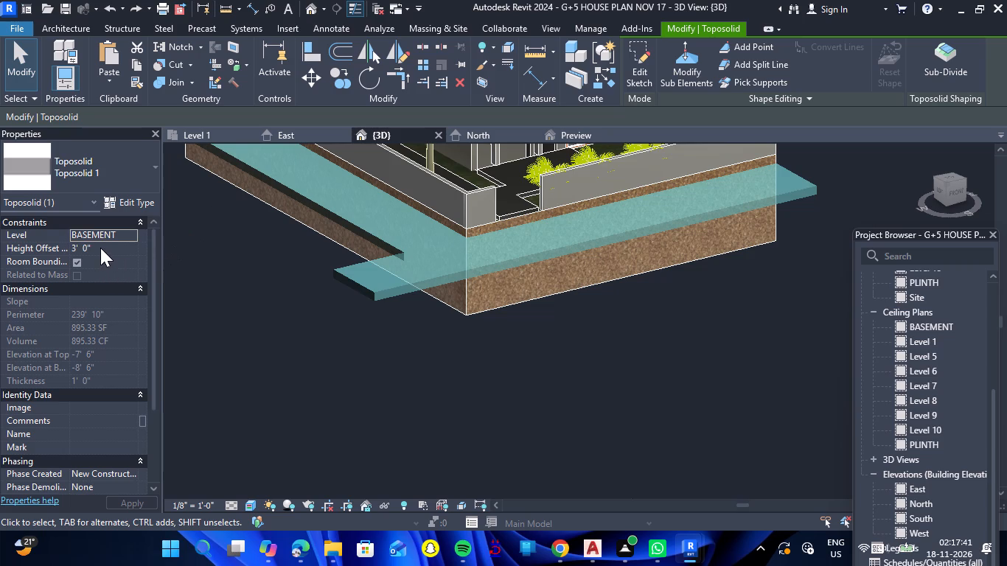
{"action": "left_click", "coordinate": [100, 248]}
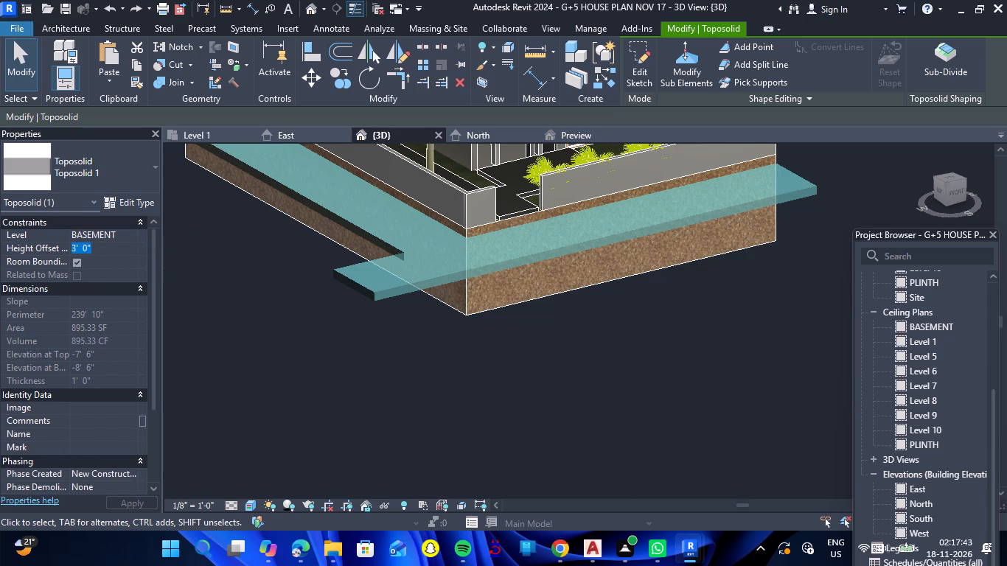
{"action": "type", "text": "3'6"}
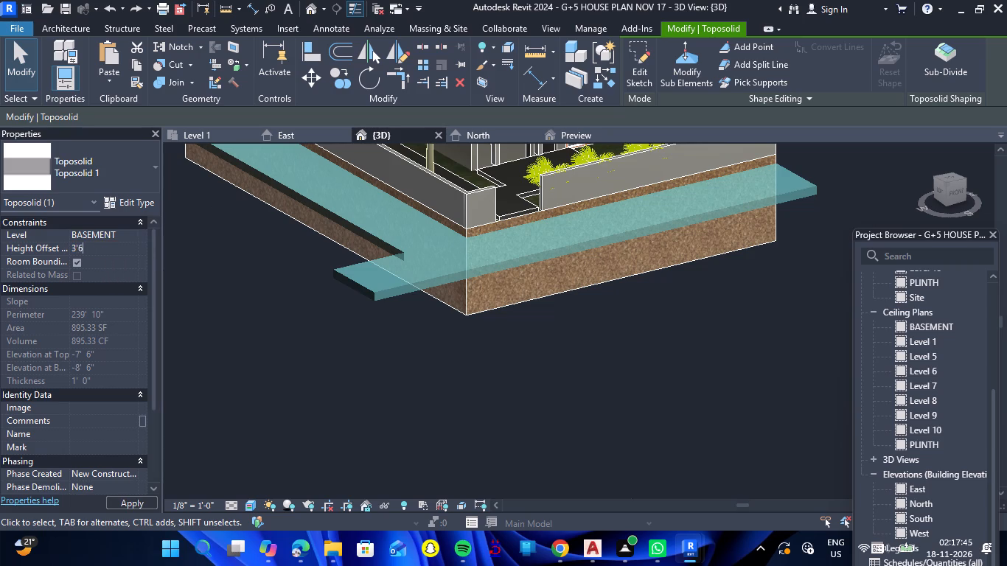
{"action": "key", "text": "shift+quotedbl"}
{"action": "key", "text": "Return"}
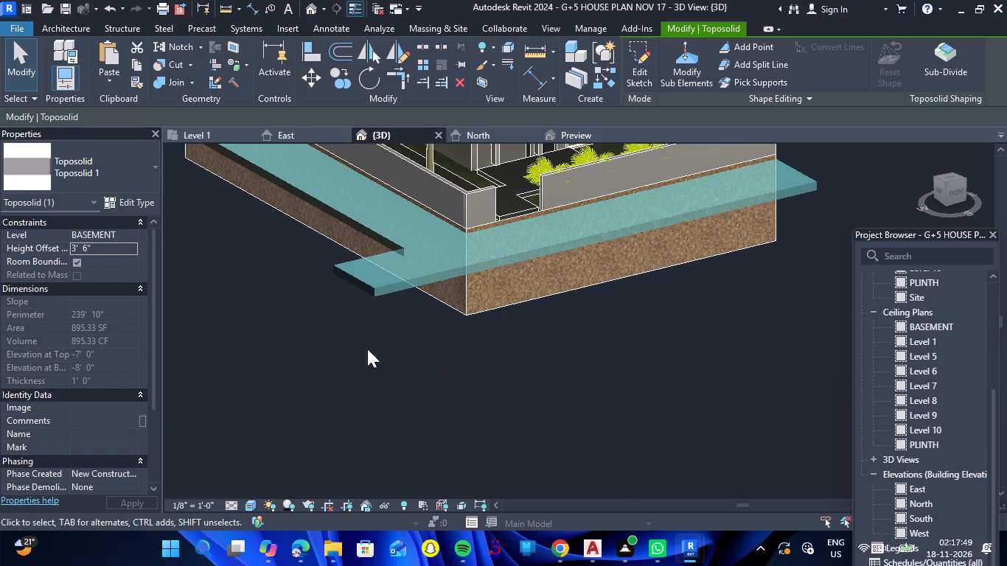
Set the L-shaped toposolid's height offset from the BASEMENT level to 4'.
{"action": "left_click", "coordinate": [106, 252]}
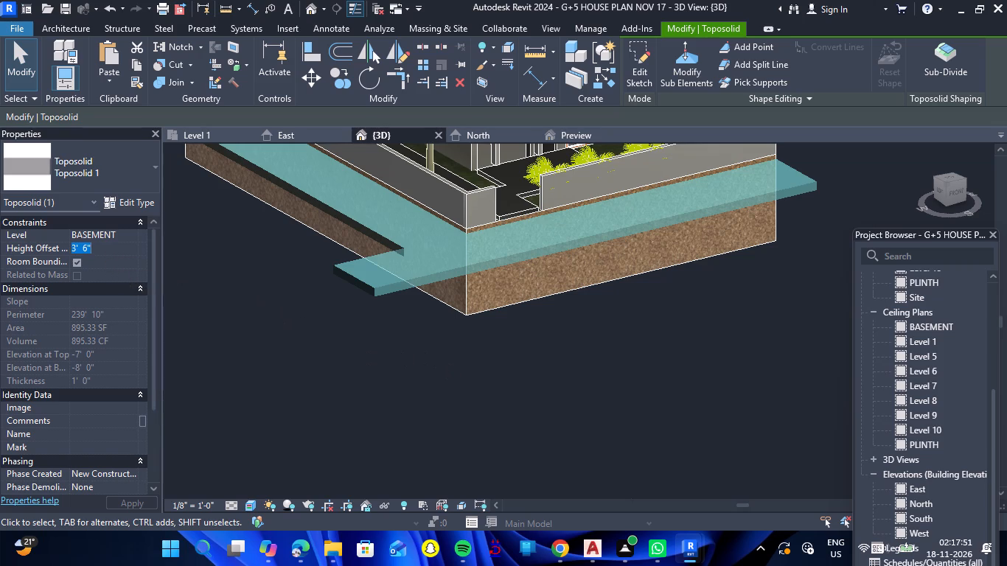
{"action": "type", "text": "4'"}
{"action": "key", "text": "Return"}
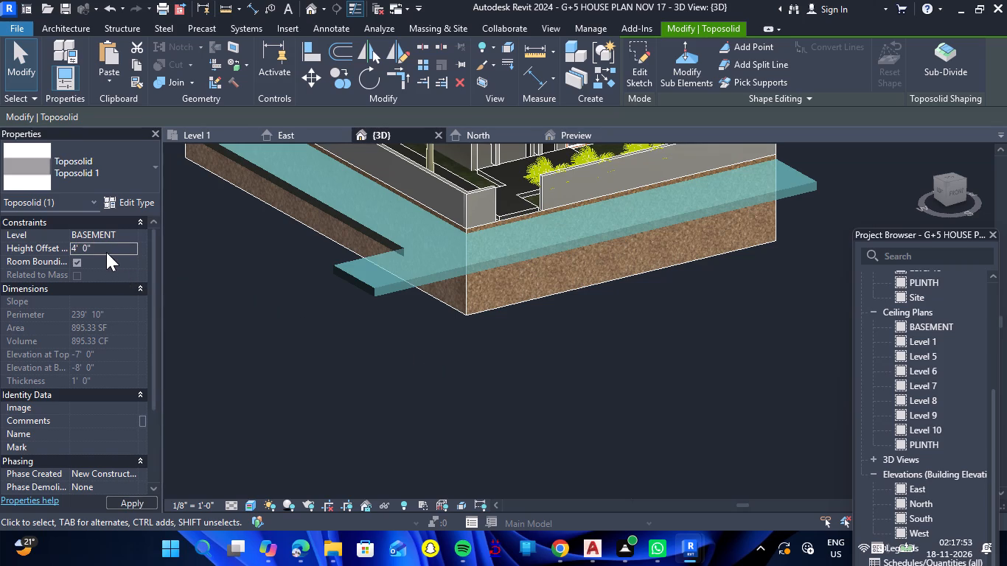
{"action": "left_click", "coordinate": [491, 369]}
{"action": "scroll", "coordinate": [501, 363], "scroll_direction": "down", "scroll_amount": 3}
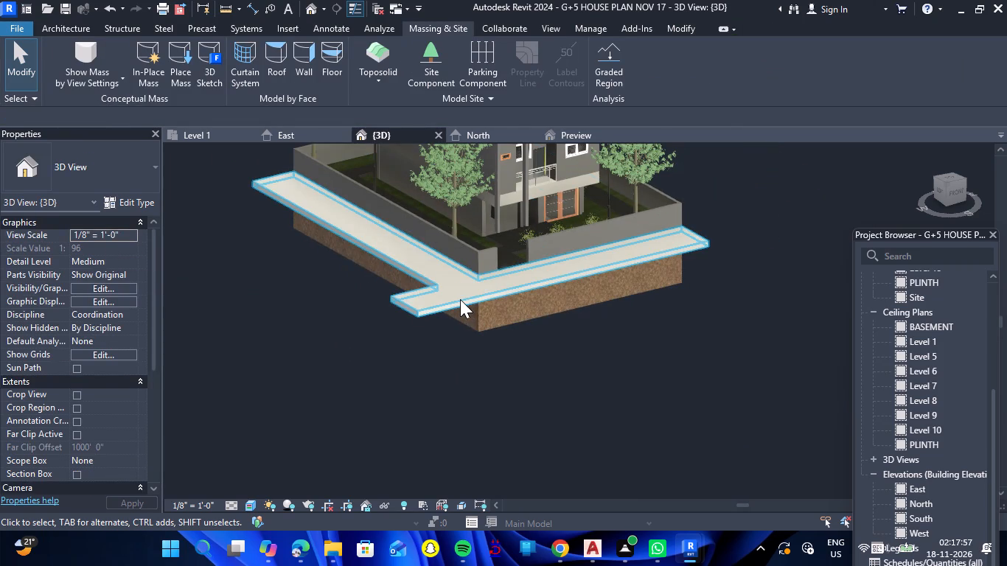
{"action": "left_click", "coordinate": [459, 299]}
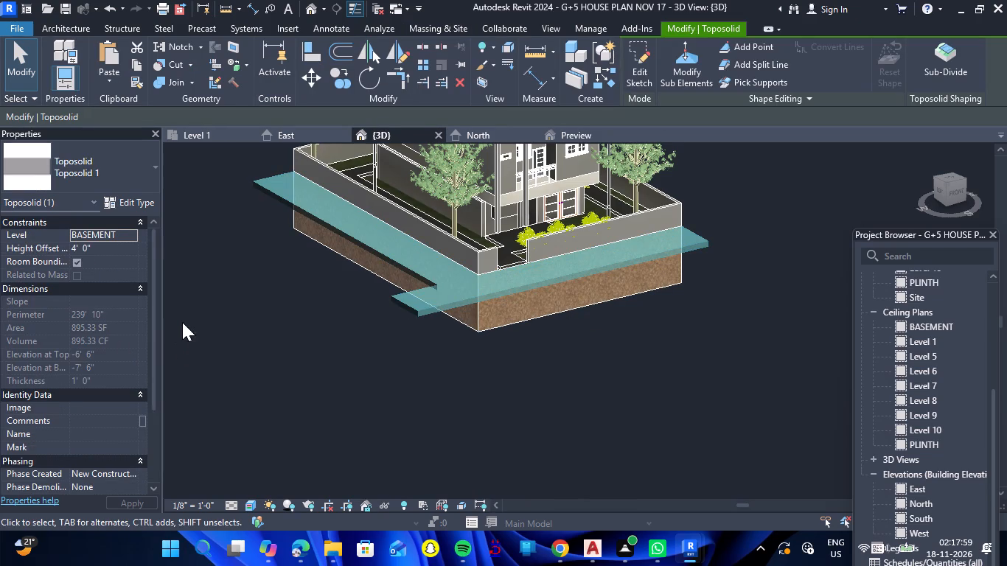
{"action": "key", "text": "Escape"}
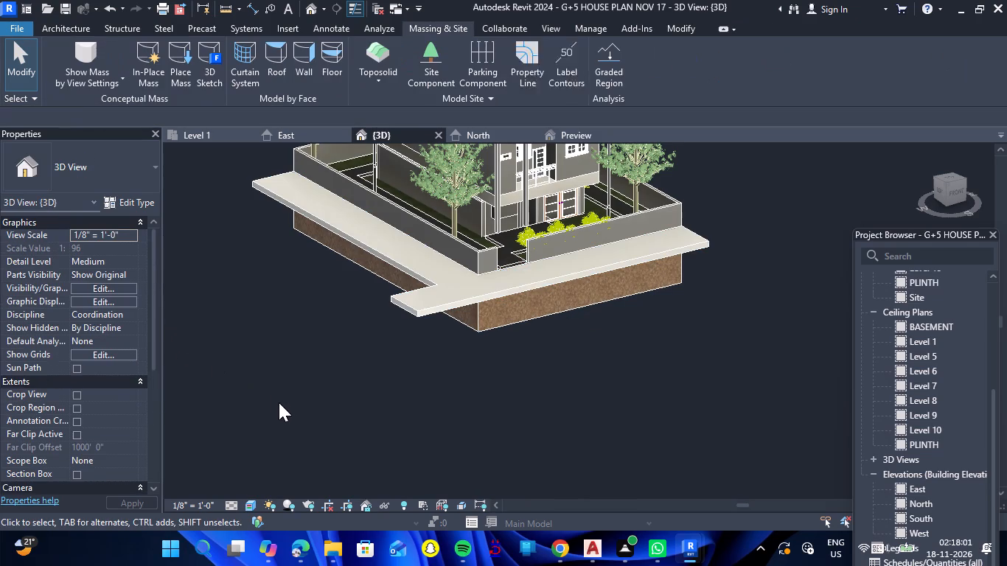
Paint the L-shaped toposolid's top face and its south- and west-facing edge faces with the Damp-proofing material.
{"action": "type", "text": "PT"}
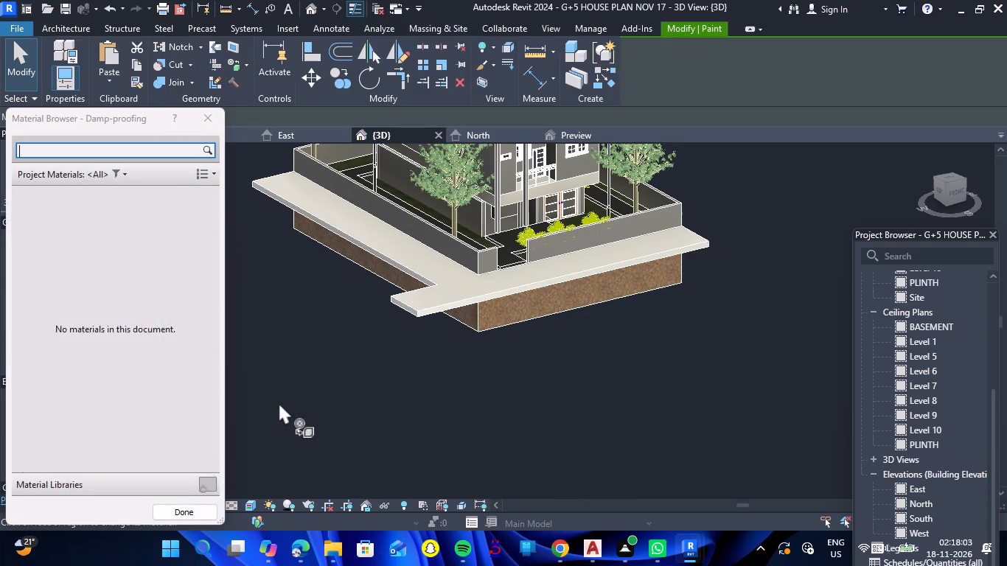
{"action": "left_click", "coordinate": [186, 334]}
{"action": "left_click", "coordinate": [448, 296]}
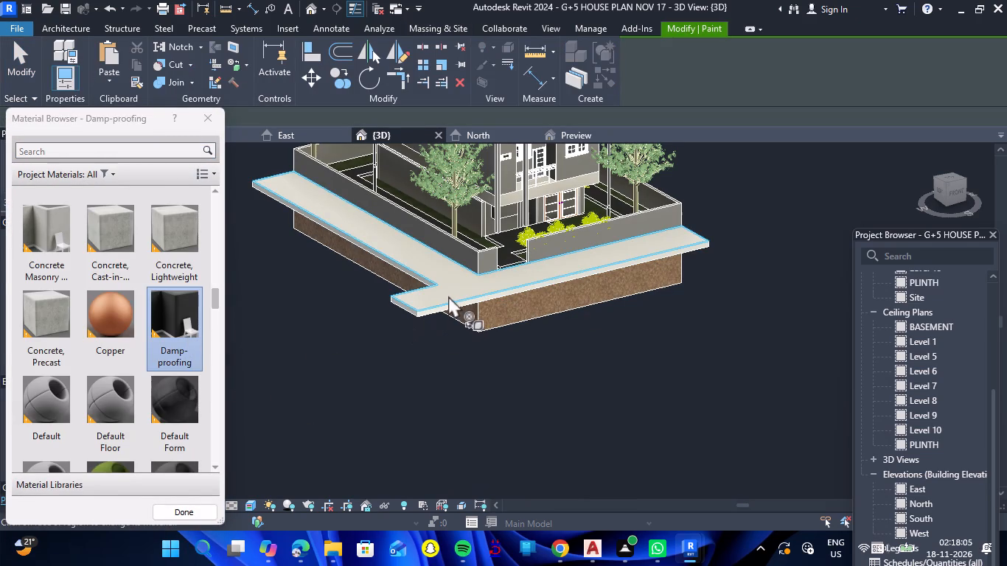
{"action": "scroll", "coordinate": [408, 314], "scroll_direction": "up", "scroll_amount": 5}
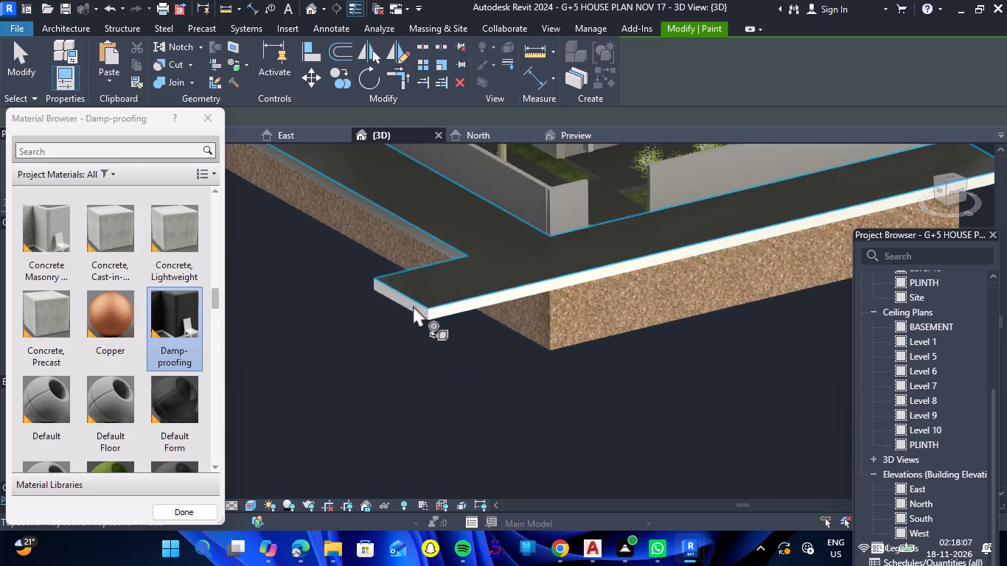
{"action": "scroll", "coordinate": [413, 305], "scroll_direction": "up", "scroll_amount": 7}
{"action": "left_click", "coordinate": [423, 316]}
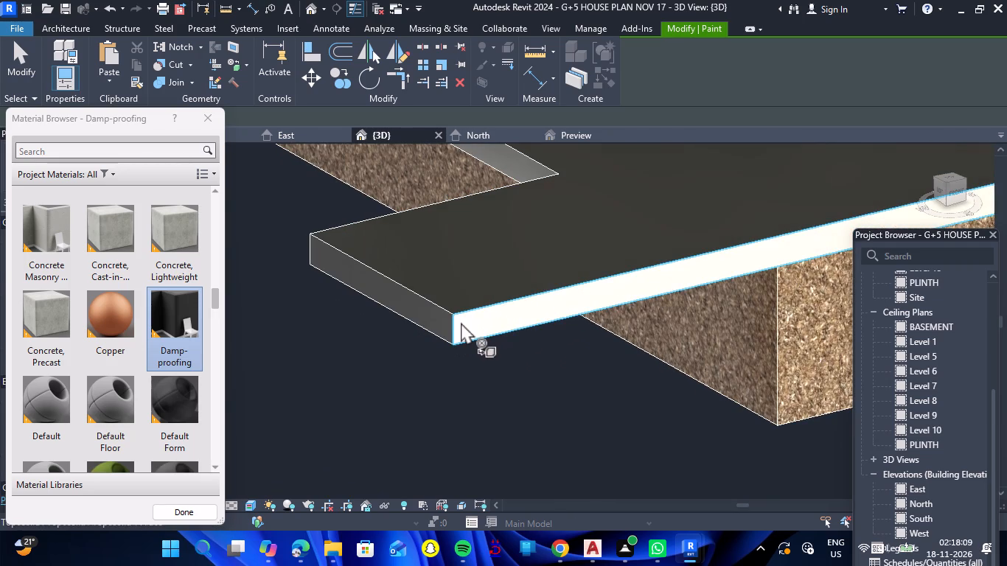
{"action": "left_click", "coordinate": [461, 322]}
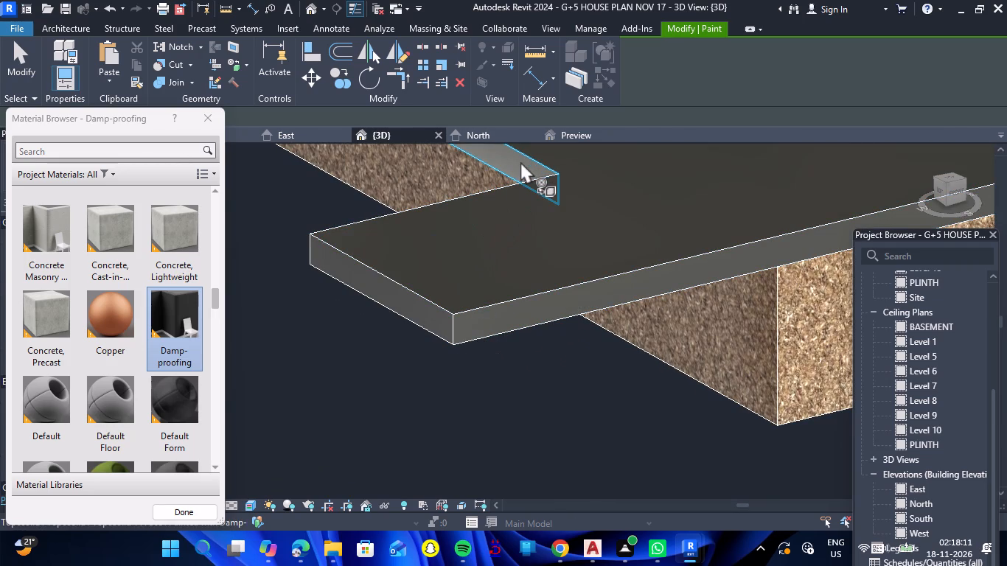
{"action": "left_click", "coordinate": [520, 161]}
Paint the north-facing edge of the toposolid's western projection and the west strip's north end face with Damp-proofing.
{"action": "scroll", "coordinate": [400, 343], "scroll_direction": "down", "scroll_amount": 14}
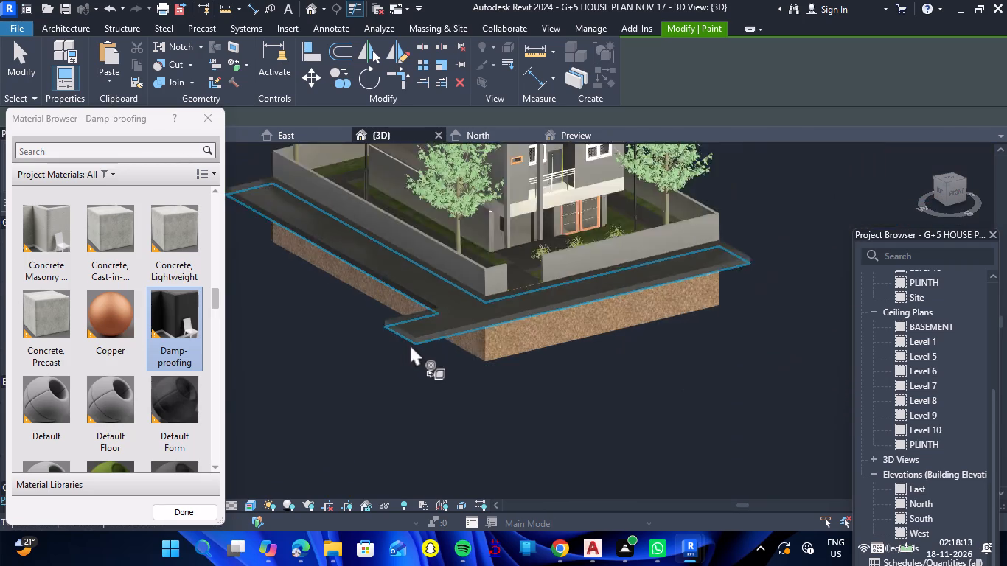
{"action": "left_click_drag", "start_coordinate": [344, 366], "coordinate": [566, 364], "text": "shift"}
{"action": "right_click_drag", "start_coordinate": [344, 366], "coordinate": [566, 364], "text": "shift"}
{"action": "left_click_drag", "start_coordinate": [566, 364], "coordinate": [568, 363], "text": "shift"}
{"action": "scroll", "coordinate": [602, 255], "scroll_direction": "up", "scroll_amount": 13}
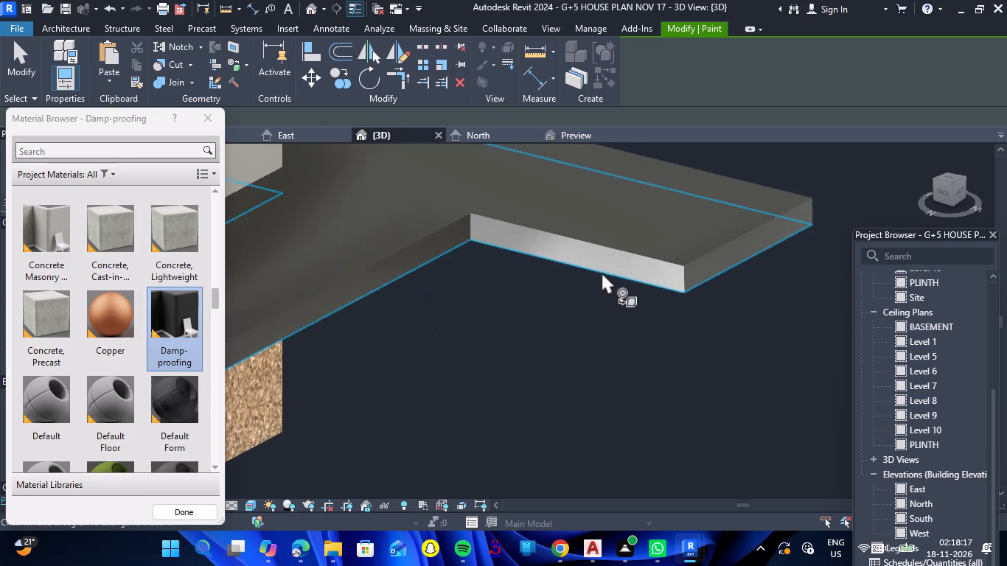
{"action": "left_click", "coordinate": [609, 263]}
{"action": "scroll", "coordinate": [585, 315], "scroll_direction": "down", "scroll_amount": 8}
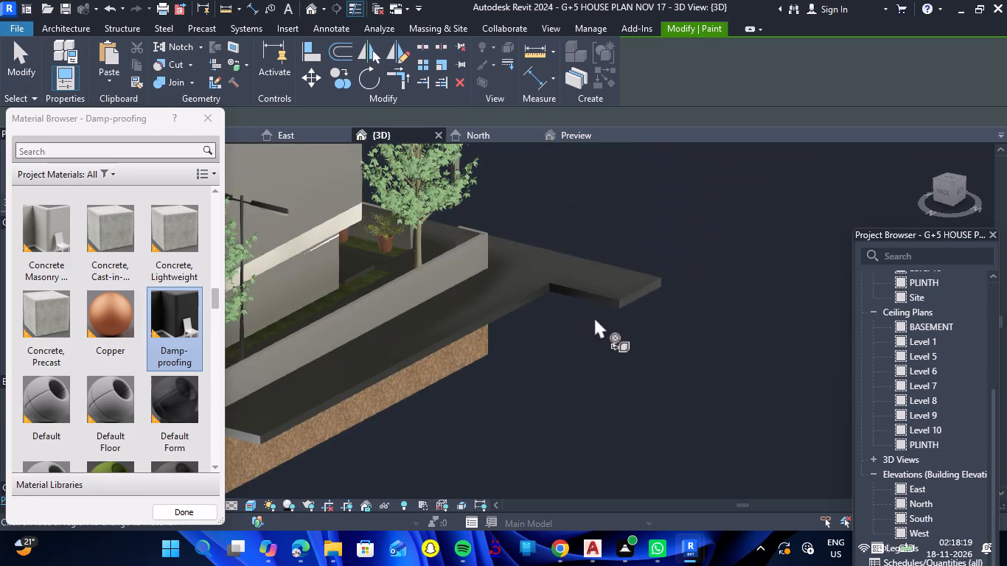
{"action": "scroll", "coordinate": [594, 317], "scroll_direction": "down", "scroll_amount": 5}
{"action": "scroll", "coordinate": [409, 371], "scroll_direction": "up", "scroll_amount": 9}
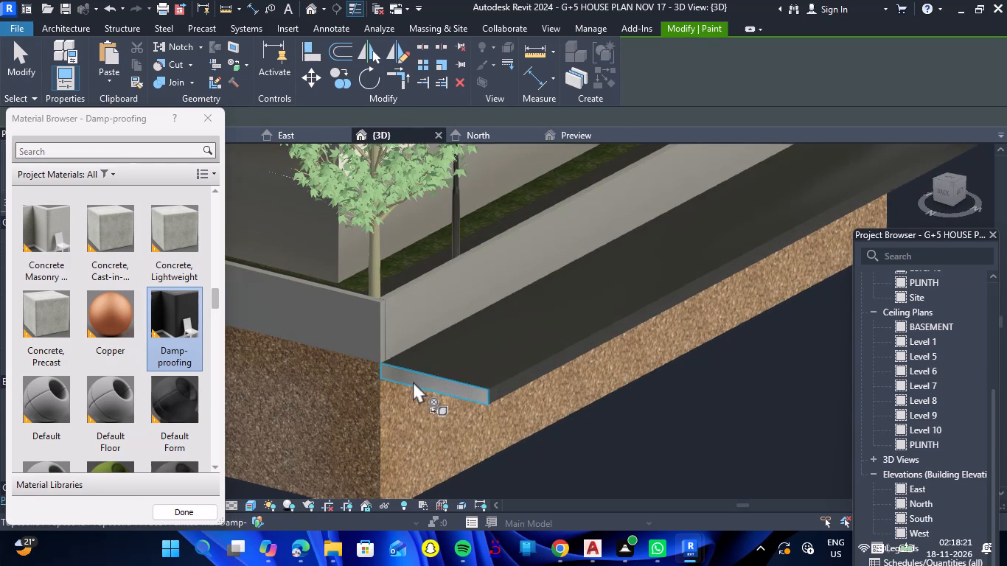
{"action": "scroll", "coordinate": [414, 380], "scroll_direction": "up", "scroll_amount": 9}
{"action": "left_click", "coordinate": [420, 371]}
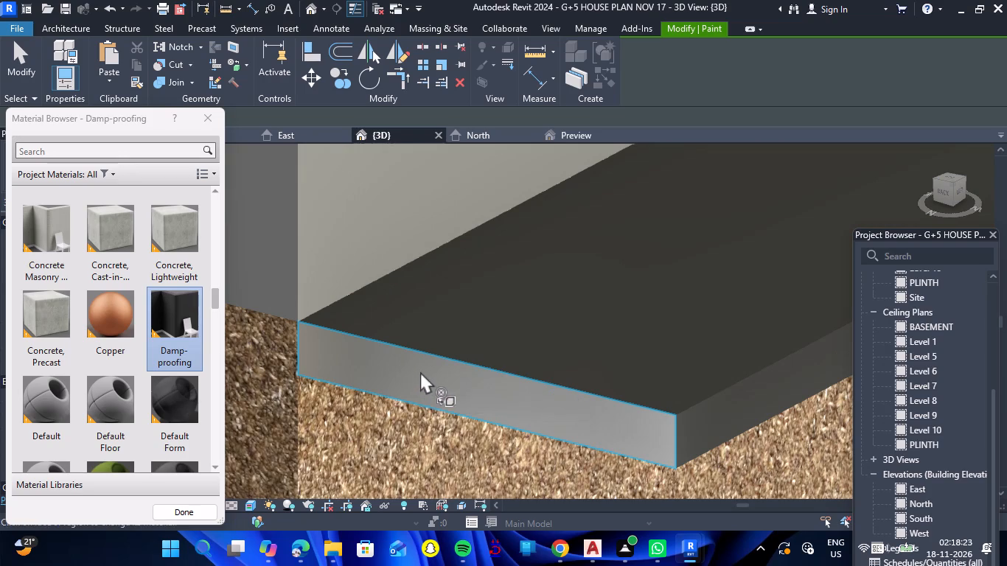
Paint the south strip's east end face with Damp-proofing and finish painting.
{"action": "scroll", "coordinate": [421, 371], "scroll_direction": "down", "scroll_amount": 14}
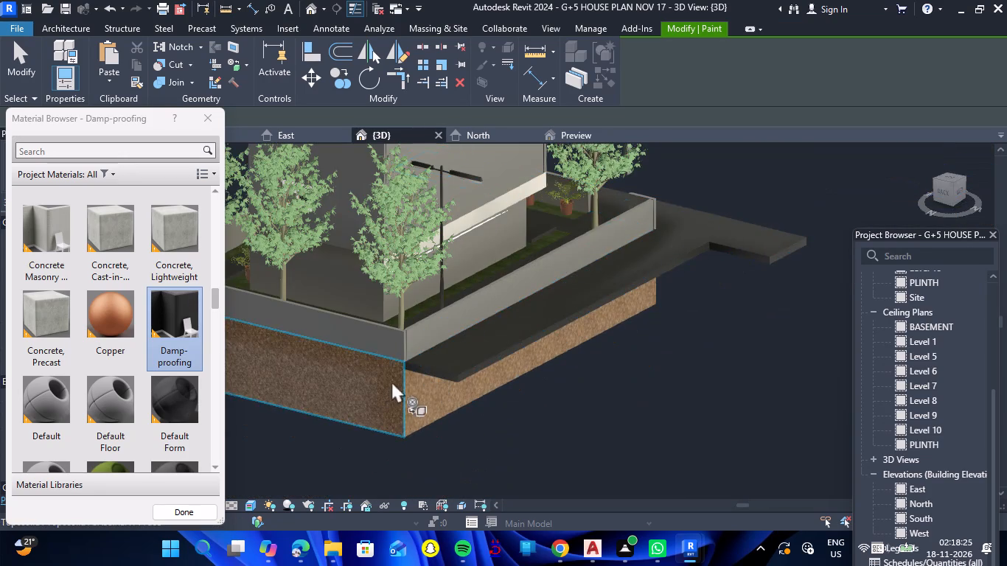
{"action": "scroll", "coordinate": [407, 377], "scroll_direction": "down", "scroll_amount": 10}
{"action": "left_click_drag", "start_coordinate": [349, 394], "coordinate": [455, 402], "text": "shift"}
{"action": "right_click_drag", "start_coordinate": [349, 394], "coordinate": [455, 402], "text": "shift"}
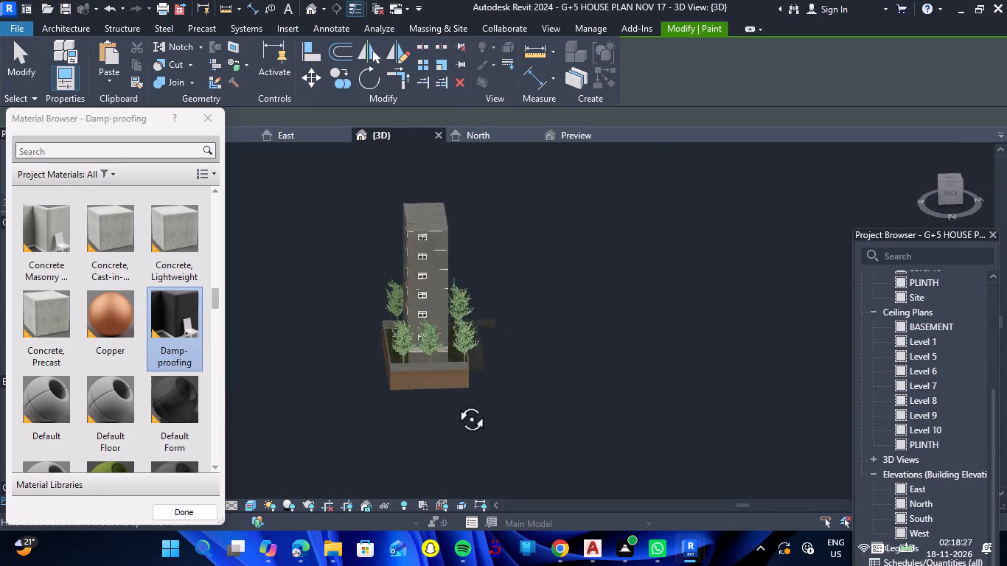
{"action": "right_click_drag", "start_coordinate": [455, 402], "coordinate": [686, 360], "text": "shift"}
{"action": "left_click_drag", "start_coordinate": [455, 402], "coordinate": [686, 360], "text": "shift"}
{"action": "scroll", "coordinate": [455, 370], "scroll_direction": "up", "scroll_amount": 7}
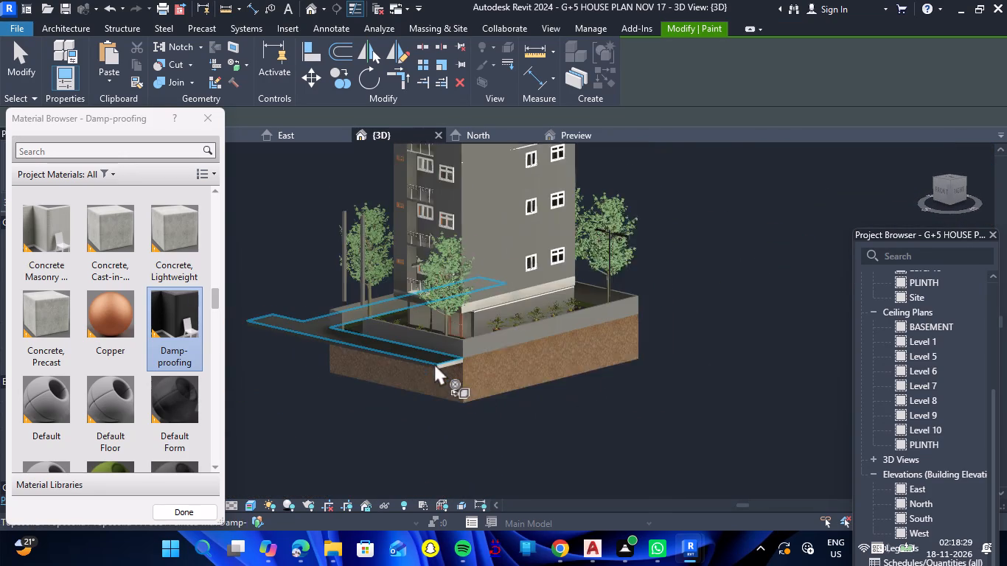
{"action": "scroll", "coordinate": [433, 361], "scroll_direction": "up", "scroll_amount": 15}
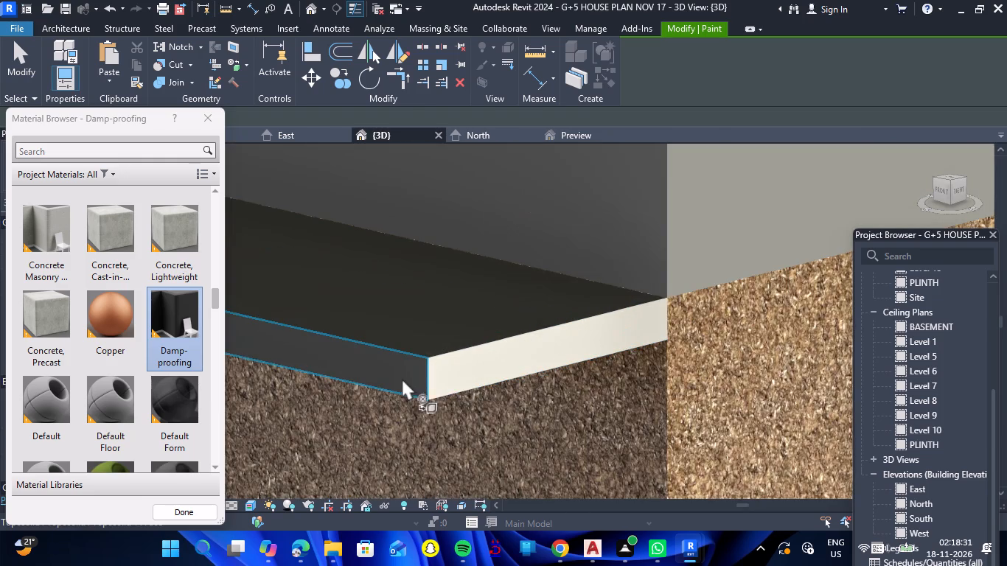
{"action": "left_click", "coordinate": [414, 376]}
{"action": "left_click", "coordinate": [442, 378]}
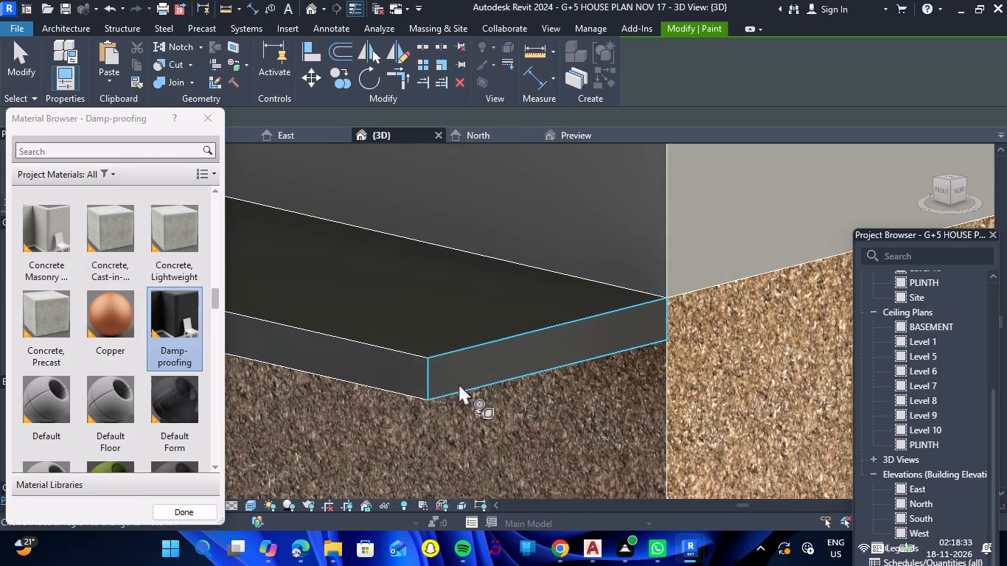
{"action": "scroll", "coordinate": [459, 383], "scroll_direction": "down", "scroll_amount": 6}
{"action": "key", "text": "Escape"}
Examine the painted L-shaped strip and its south-west corner from the top view.
{"action": "scroll", "coordinate": [459, 383], "scroll_direction": "down", "scroll_amount": 13}
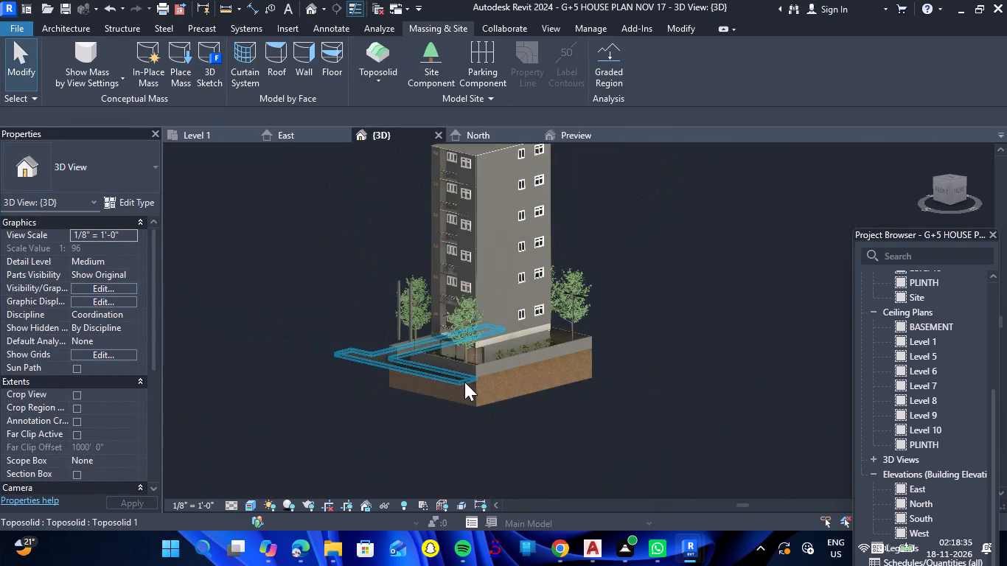
{"action": "scroll", "coordinate": [470, 387], "scroll_direction": "down", "scroll_amount": 3}
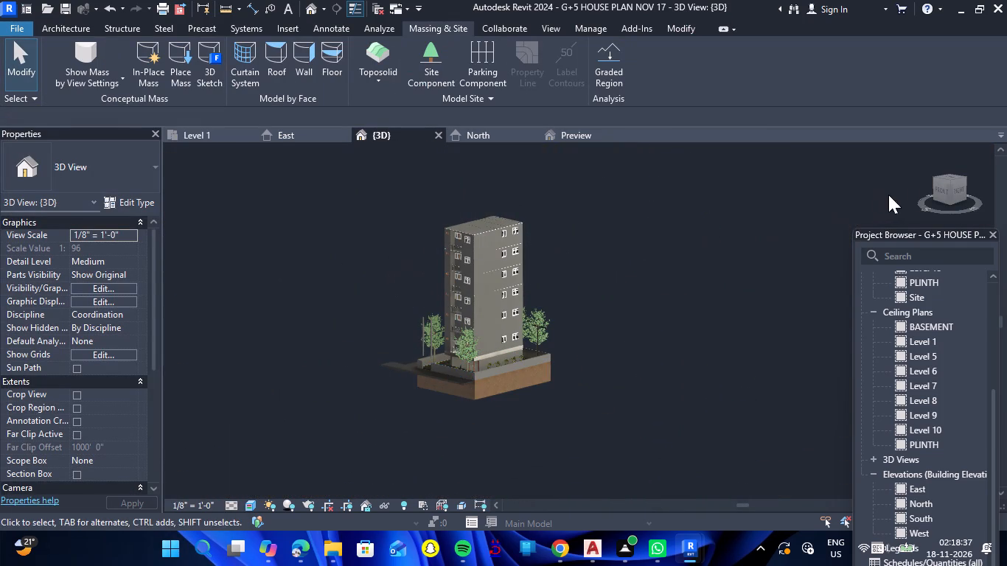
{"action": "left_click", "coordinate": [949, 178]}
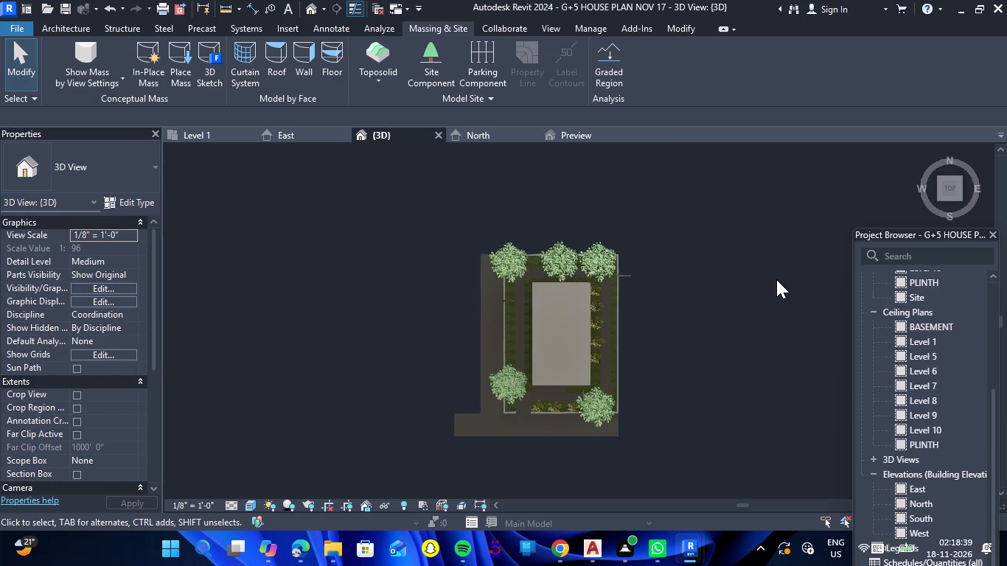
{"action": "scroll", "coordinate": [634, 438], "scroll_direction": "up", "scroll_amount": 7}
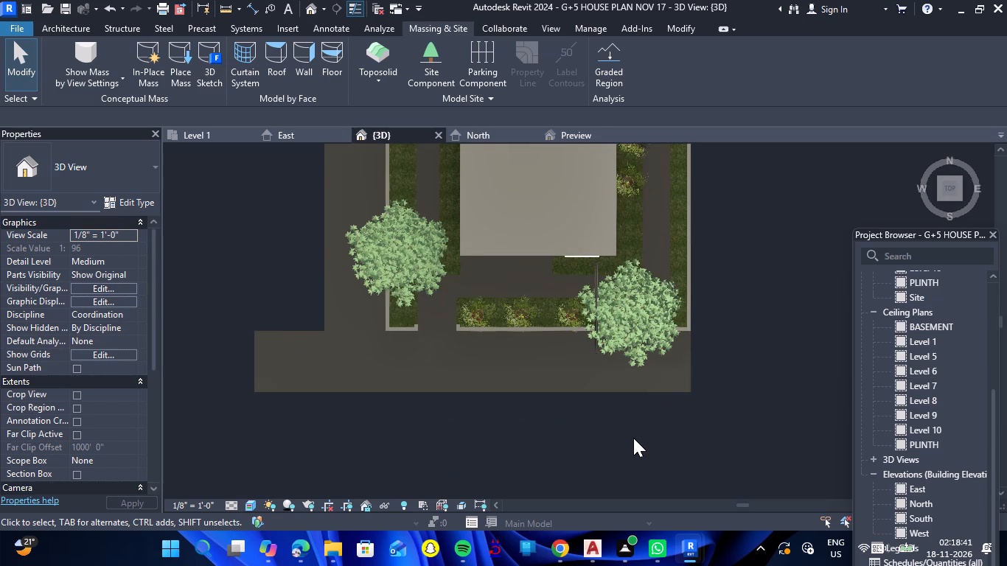
{"action": "scroll", "coordinate": [633, 438], "scroll_direction": "up", "scroll_amount": 1}
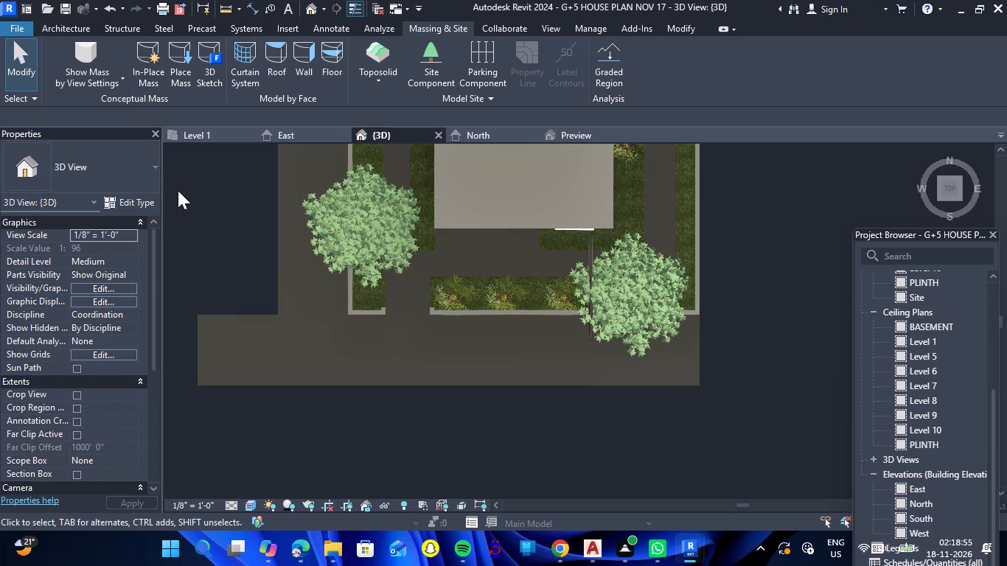
{"action": "scroll", "coordinate": [273, 242], "scroll_direction": "down", "scroll_amount": 4}
{"action": "scroll", "coordinate": [257, 313], "scroll_direction": "up", "scroll_amount": 2}
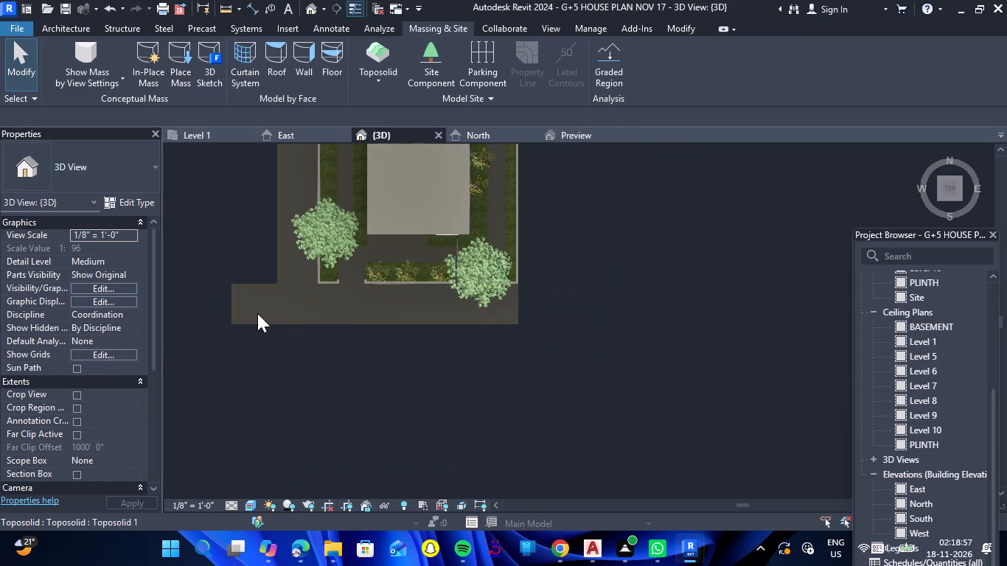
{"action": "scroll", "coordinate": [257, 313], "scroll_direction": "up", "scroll_amount": 3}
{"action": "scroll", "coordinate": [257, 313], "scroll_direction": "down", "scroll_amount": 5}
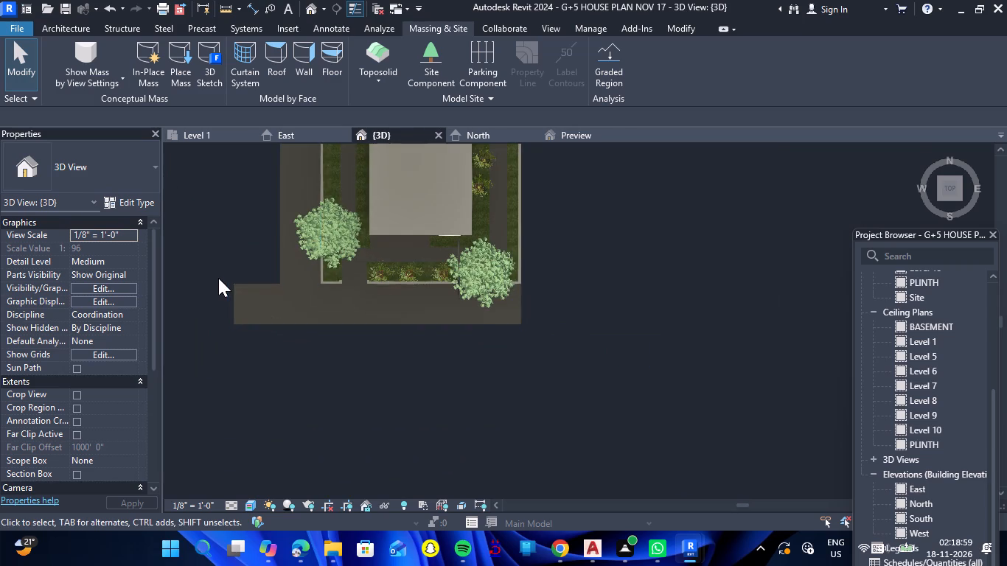
{"action": "scroll", "coordinate": [218, 278], "scroll_direction": "up", "scroll_amount": 6}
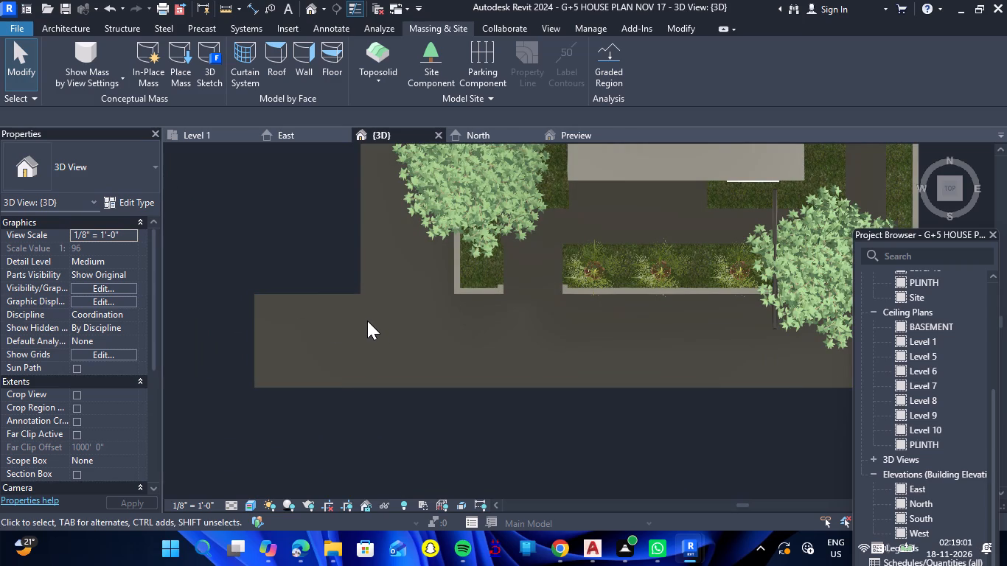
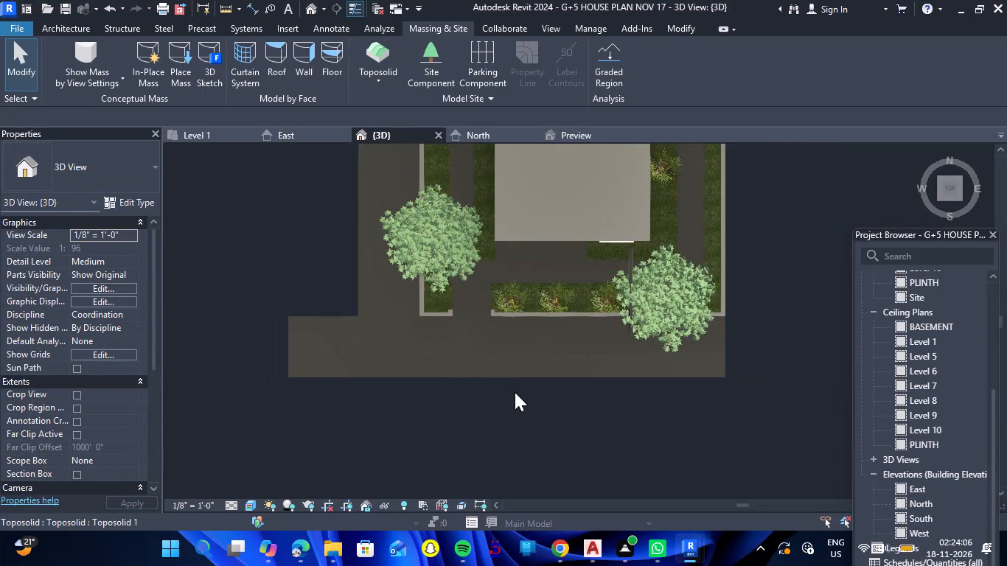
Start an in-place model component in the Roads category, keeping the suggested name.
{"action": "scroll", "coordinate": [515, 392], "scroll_direction": "up", "scroll_amount": 3}
{"action": "scroll", "coordinate": [517, 391], "scroll_direction": "down", "scroll_amount": 2}
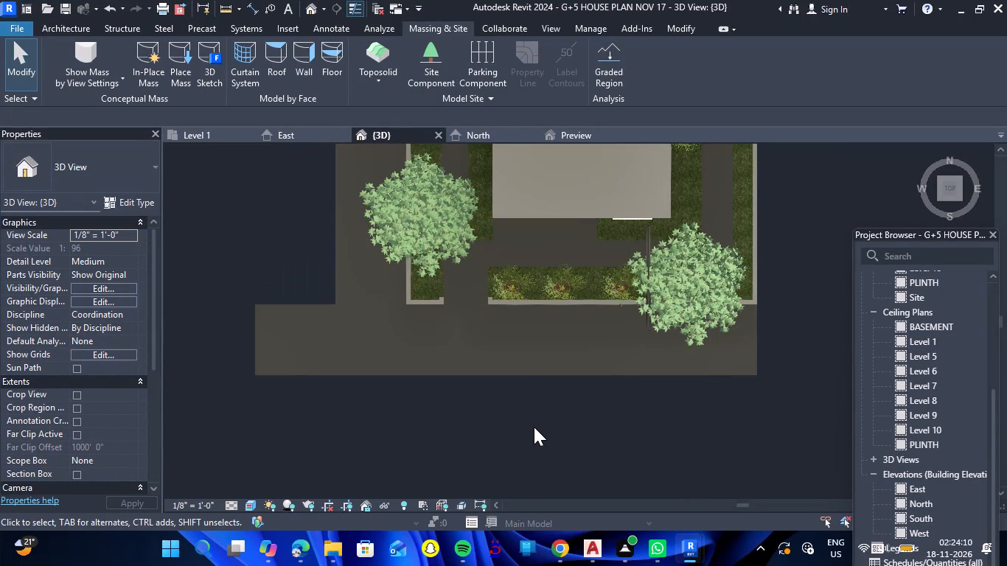
{"action": "left_click", "coordinate": [81, 29]}
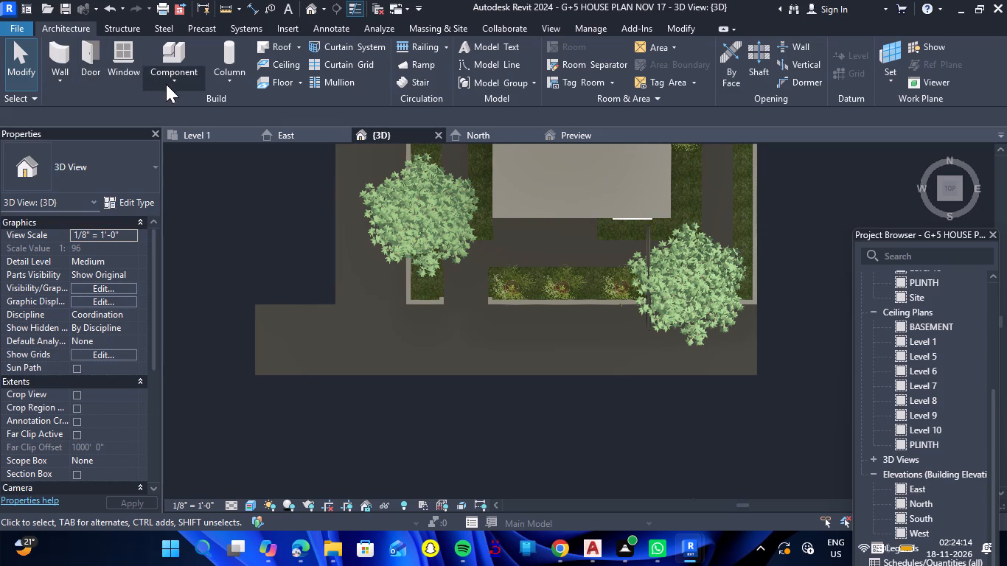
{"action": "left_click", "coordinate": [166, 84]}
{"action": "left_click", "coordinate": [197, 139]}
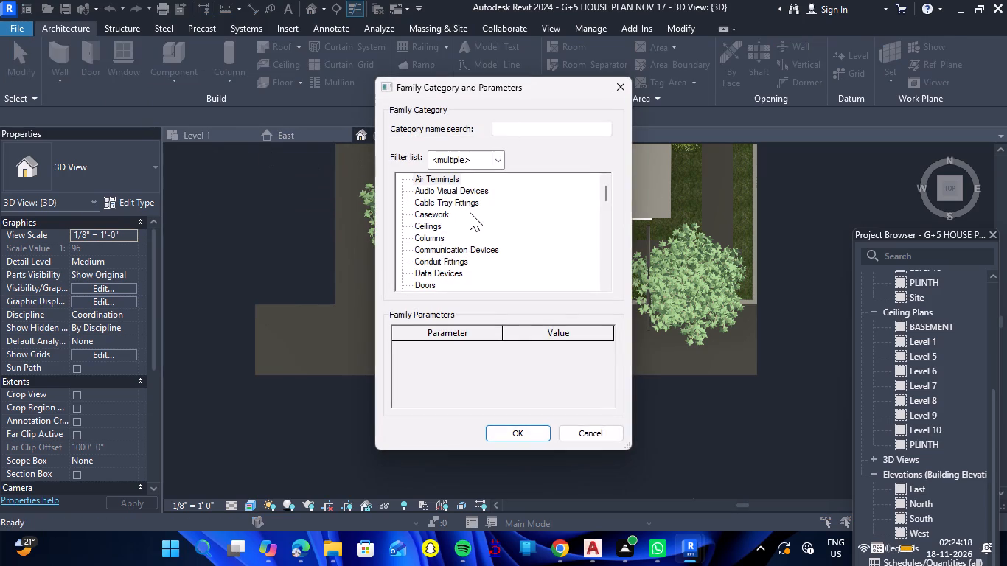
{"action": "scroll", "coordinate": [470, 214], "scroll_direction": "down", "scroll_amount": 7}
{"action": "left_click", "coordinate": [503, 127]}
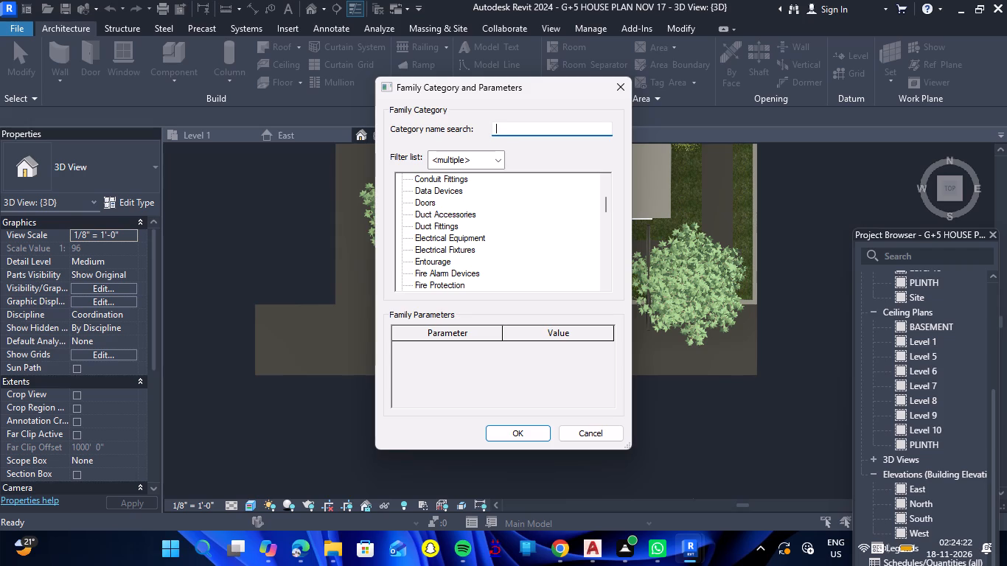
{"action": "type", "text": "ROAD"}
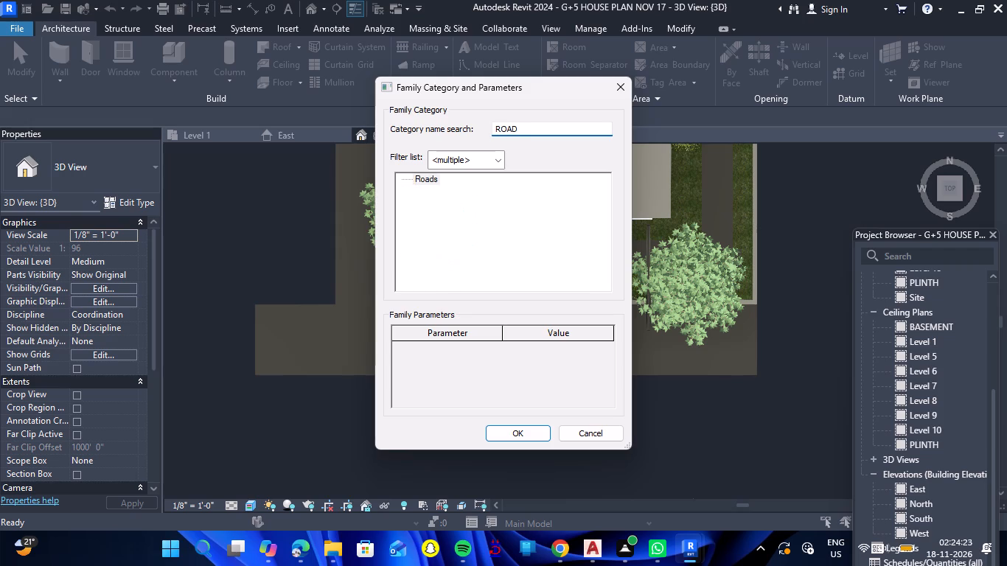
{"action": "left_click", "coordinate": [441, 181]}
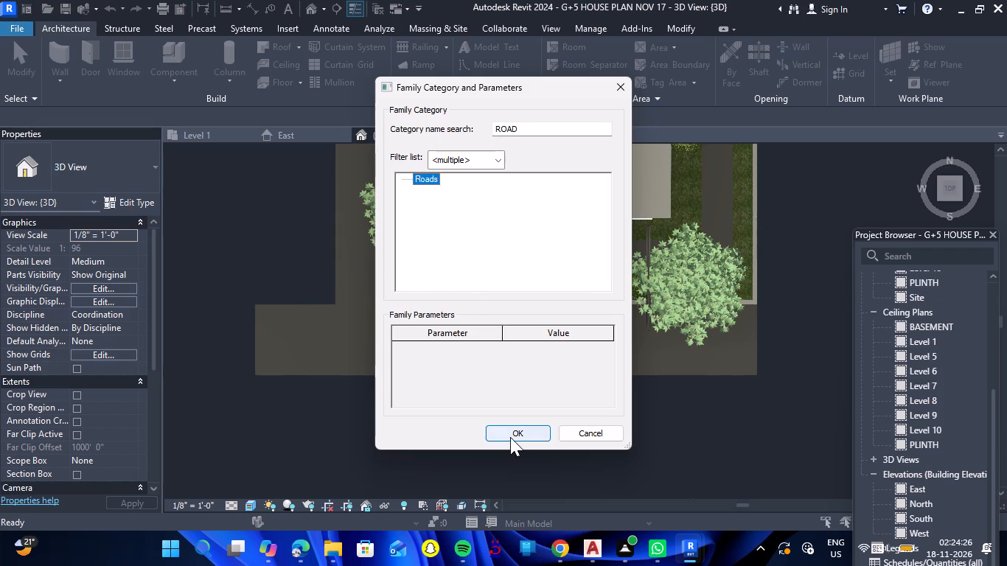
{"action": "left_click", "coordinate": [510, 437]}
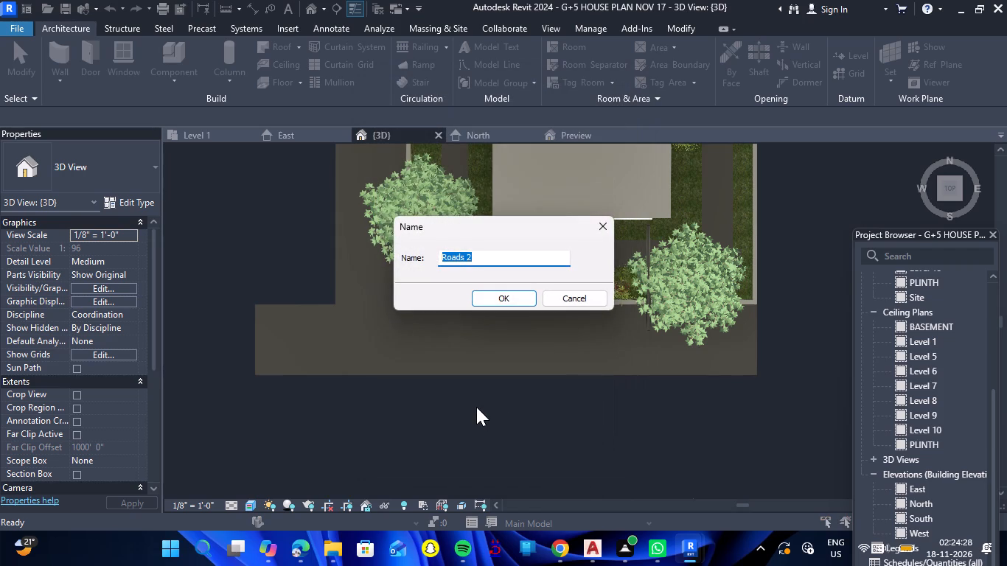
{"action": "left_click", "coordinate": [498, 302]}
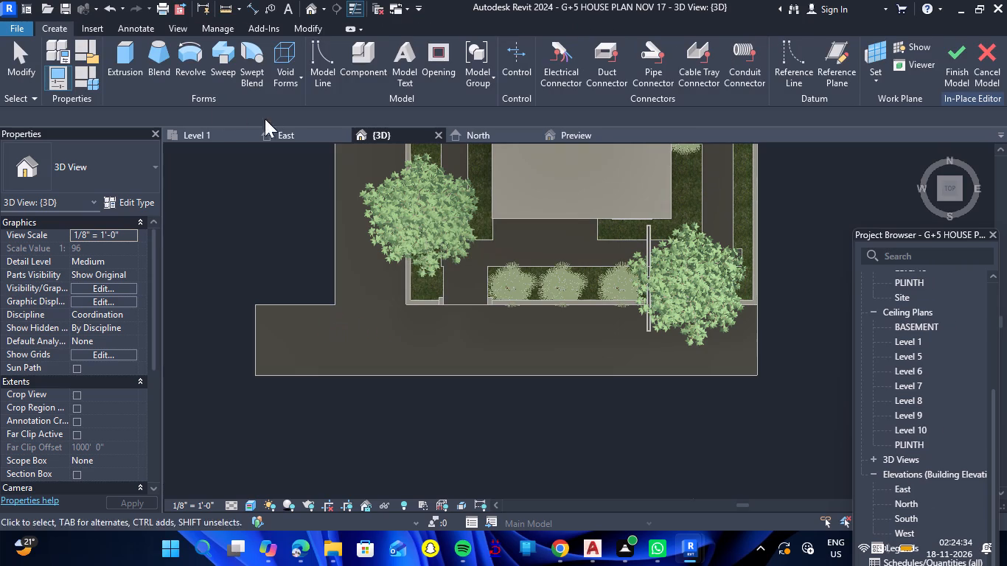
Start an extrusion on the front road toposolid's picked plane and sketch a rectangle about 56'-10" by 2'-0" along the road.
{"action": "left_click", "coordinate": [135, 75]}
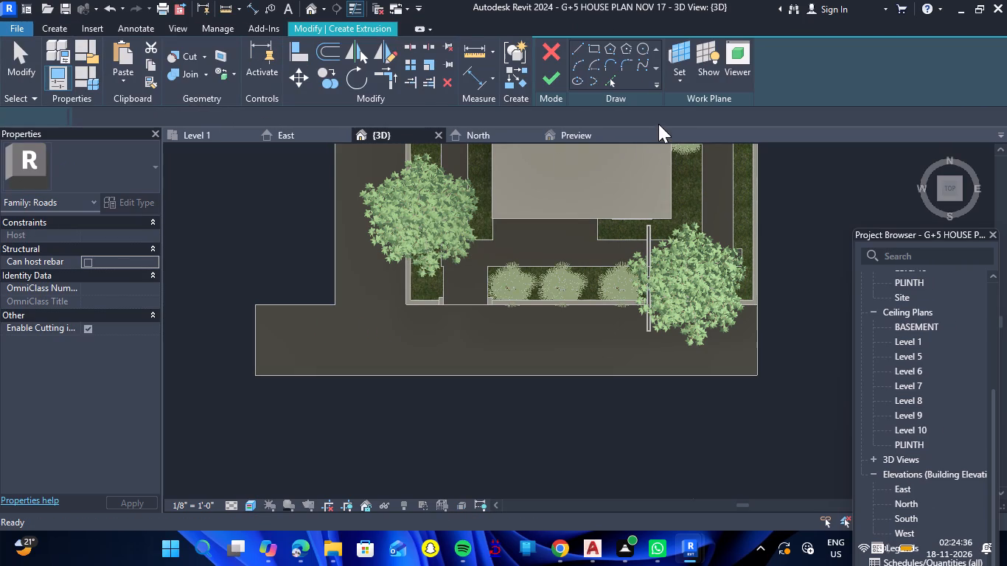
{"action": "left_click", "coordinate": [678, 84]}
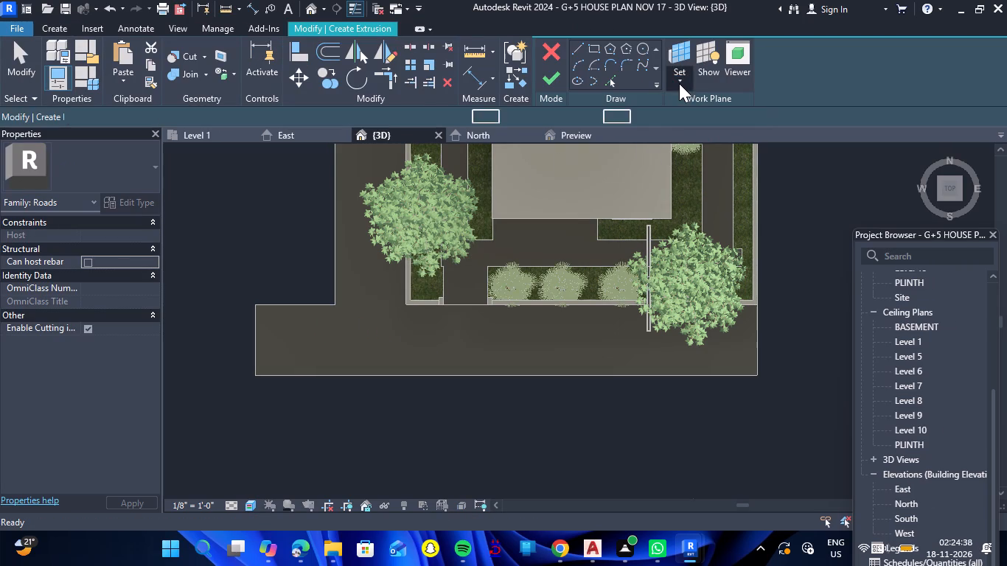
{"action": "left_click", "coordinate": [679, 83]}
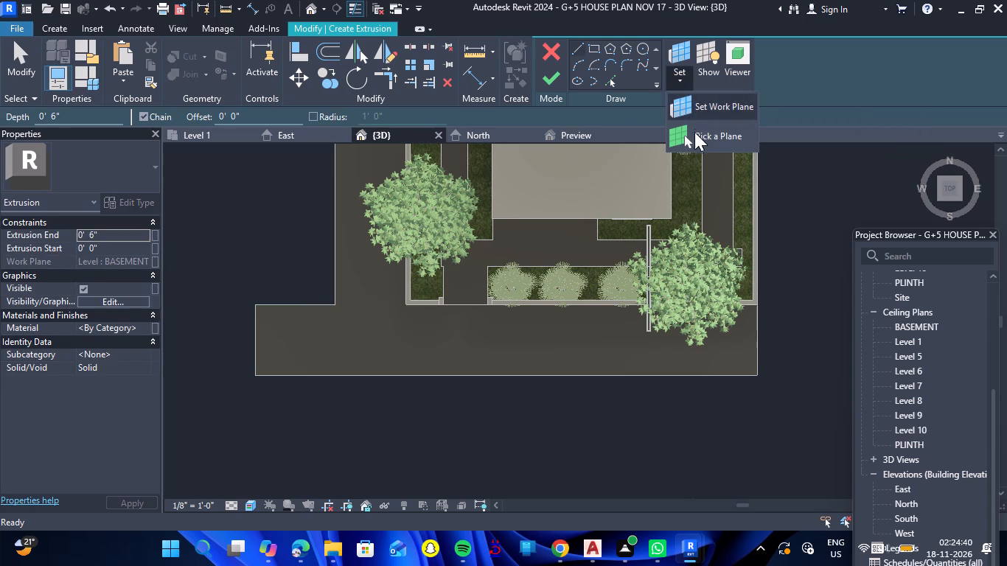
{"action": "left_click", "coordinate": [695, 135]}
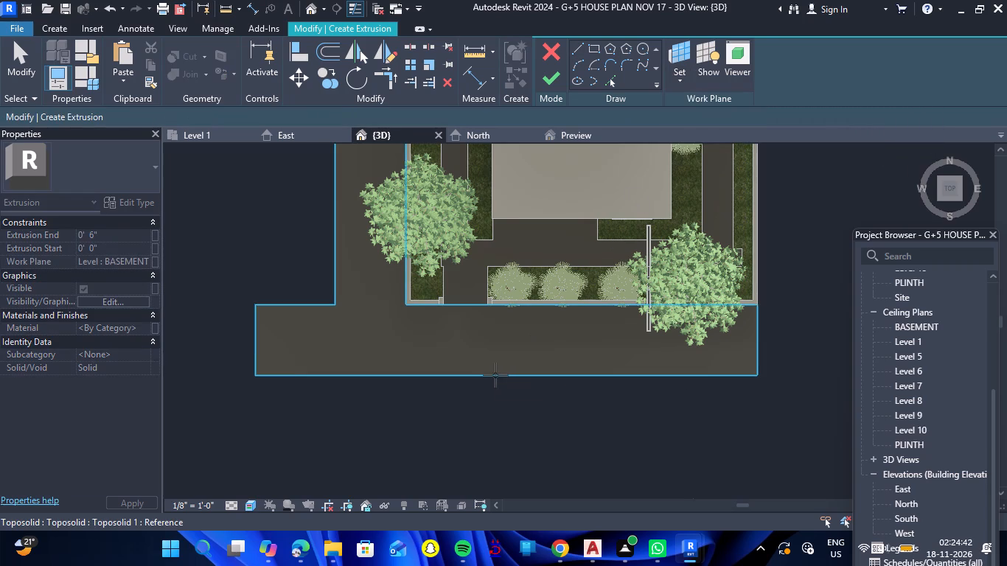
{"action": "left_click", "coordinate": [495, 375]}
{"action": "left_click", "coordinate": [595, 52]}
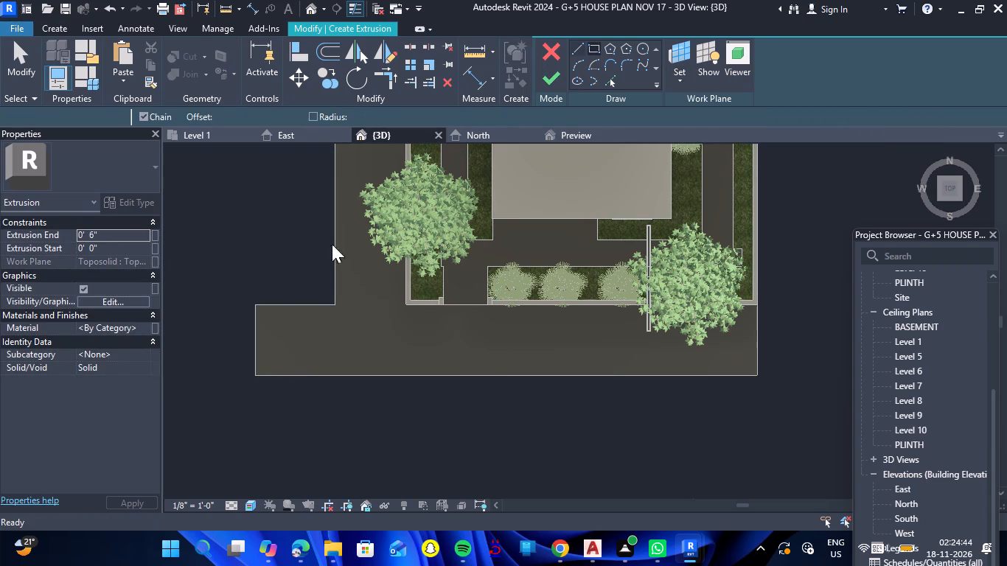
{"action": "left_click", "coordinate": [257, 329]}
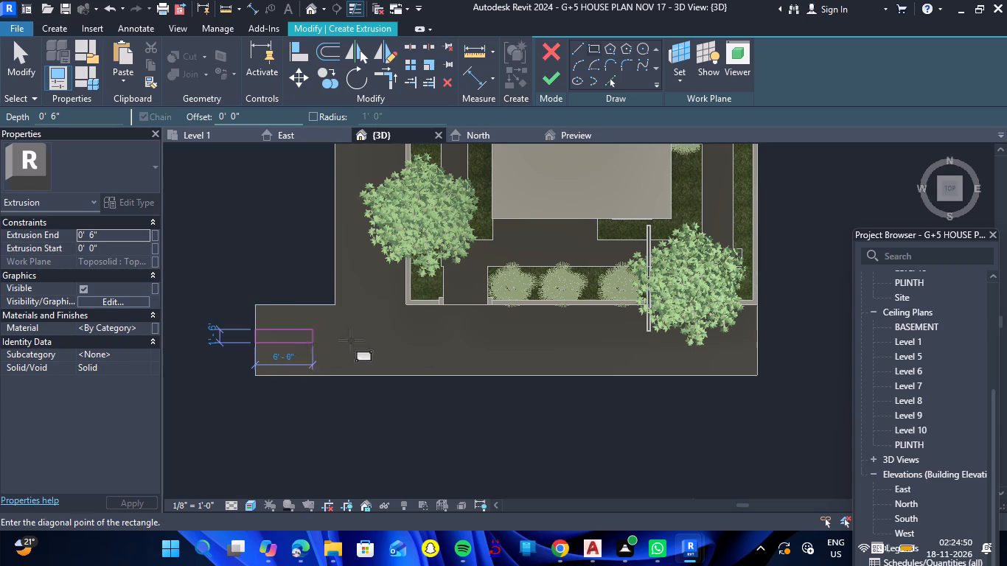
{"action": "left_click", "coordinate": [756, 347]}
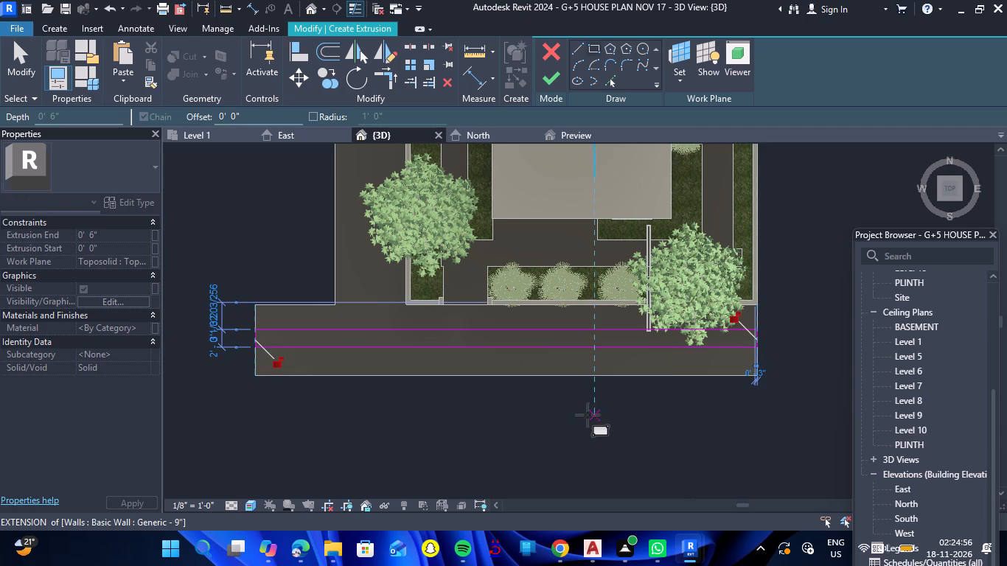
Set the strip's Extrusion End to 3' and finish the extrusion.
{"action": "scroll", "coordinate": [267, 413], "scroll_direction": "up", "scroll_amount": 6}
{"action": "scroll", "coordinate": [220, 357], "scroll_direction": "down", "scroll_amount": 2}
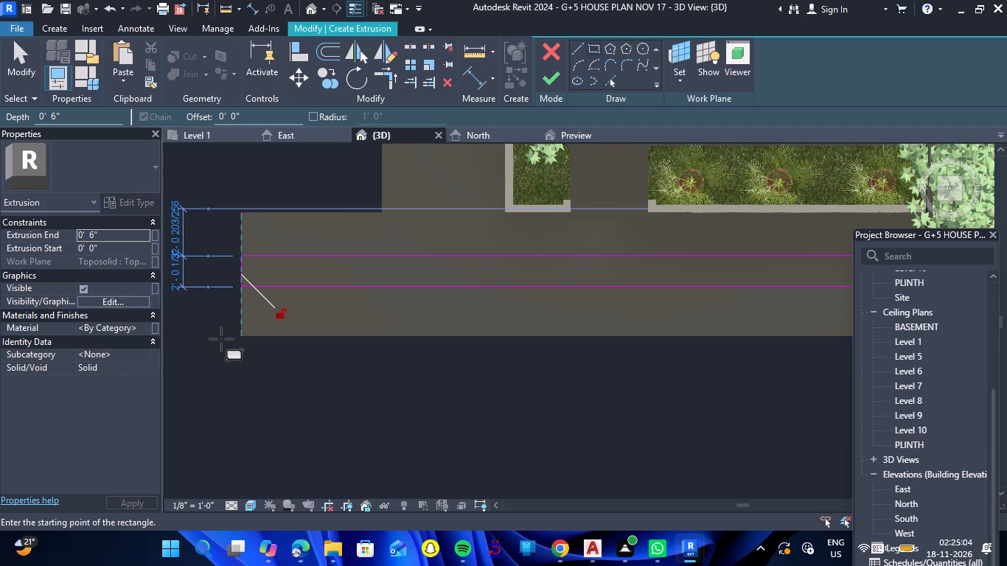
{"action": "scroll", "coordinate": [221, 339], "scroll_direction": "down", "scroll_amount": 1}
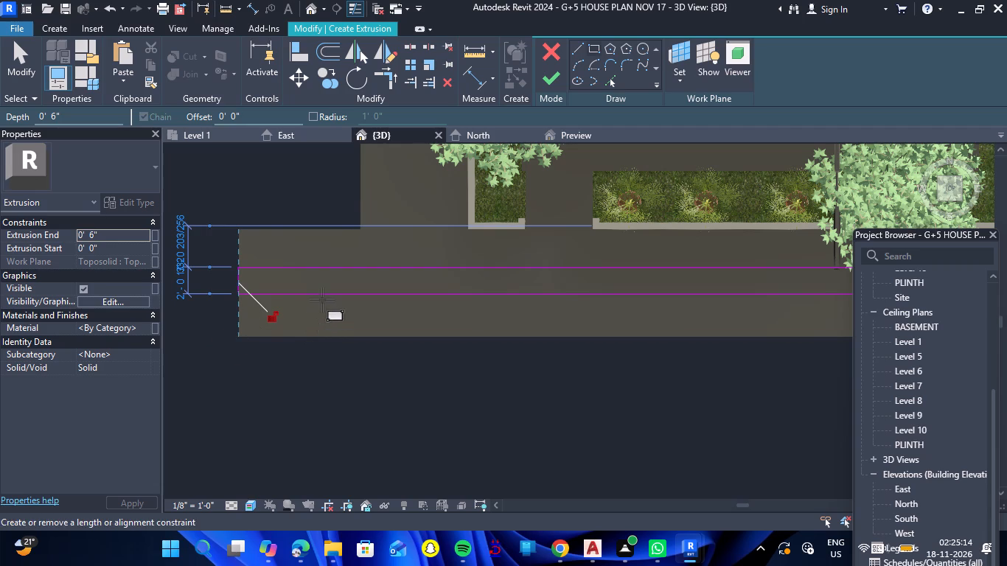
{"action": "scroll", "coordinate": [322, 300], "scroll_direction": "down", "scroll_amount": 4}
{"action": "scroll", "coordinate": [393, 267], "scroll_direction": "up", "scroll_amount": 3}
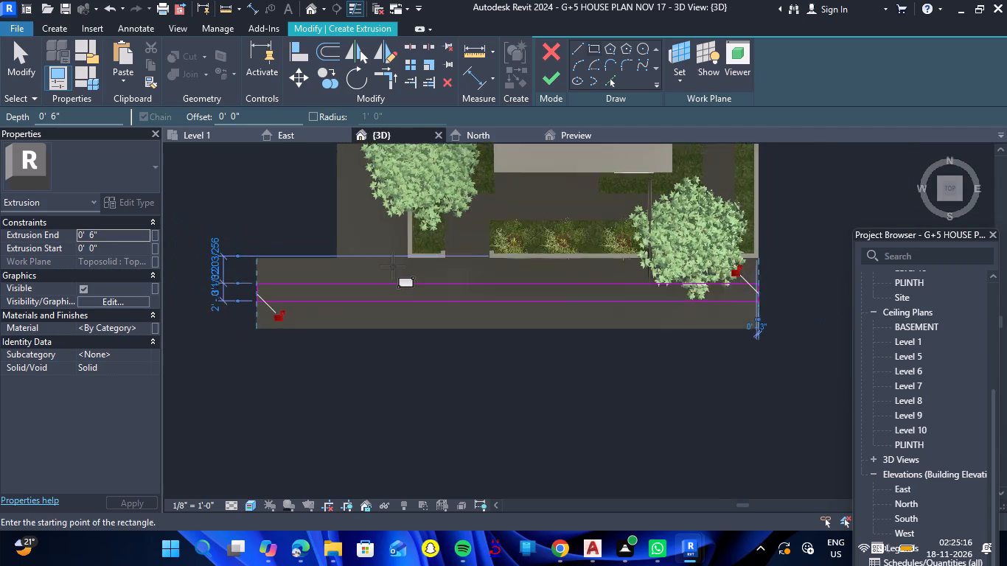
{"action": "scroll", "coordinate": [393, 267], "scroll_direction": "up", "scroll_amount": 1}
{"action": "left_click", "coordinate": [111, 240]}
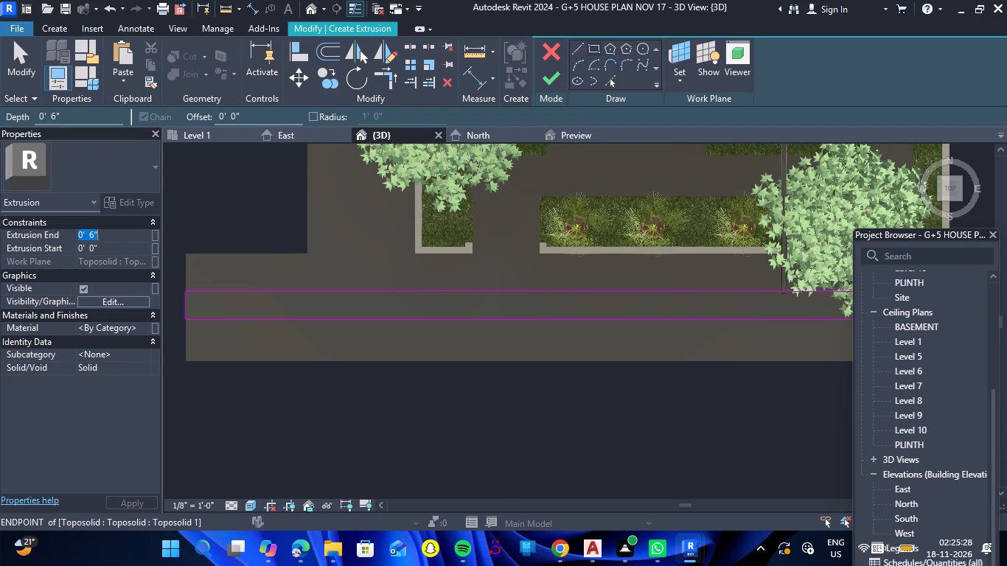
{"action": "type", "text": "3'"}
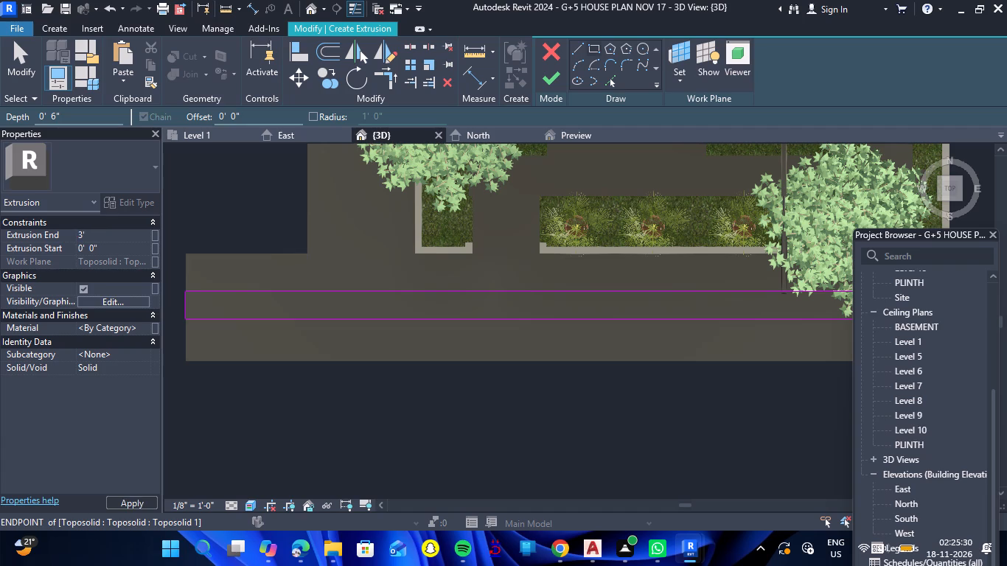
{"action": "key", "text": "Return"}
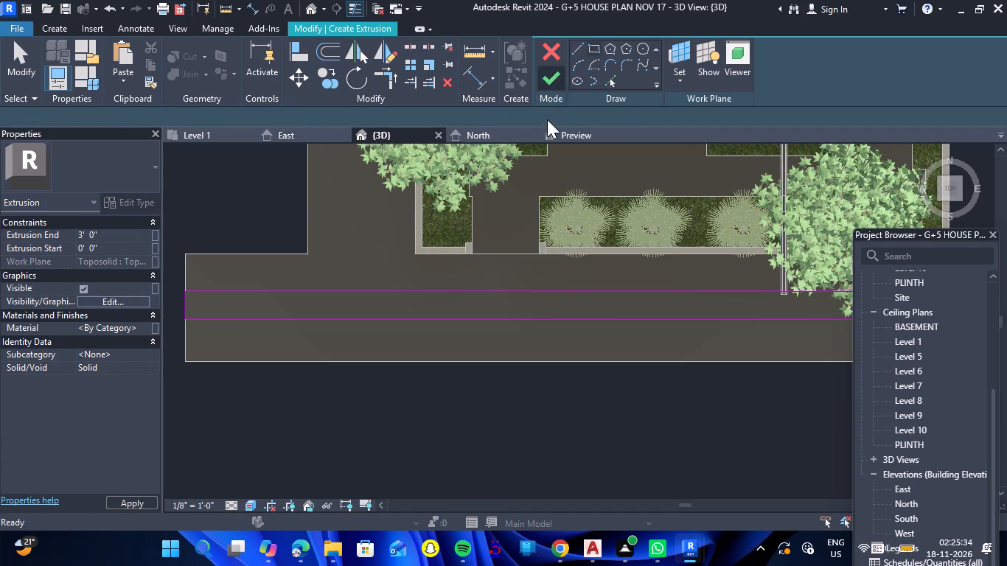
{"action": "left_click", "coordinate": [556, 86]}
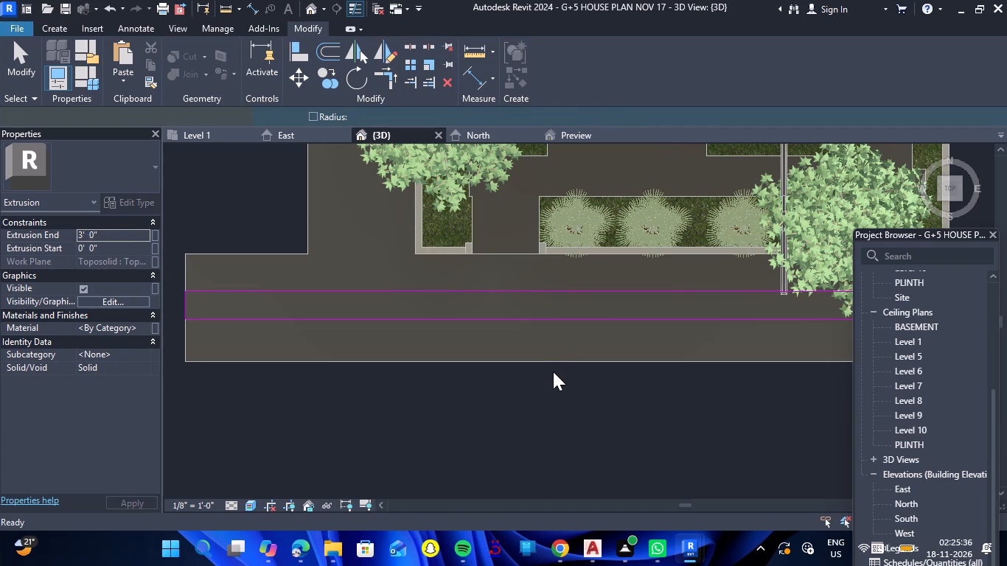
{"action": "left_click", "coordinate": [497, 391]}
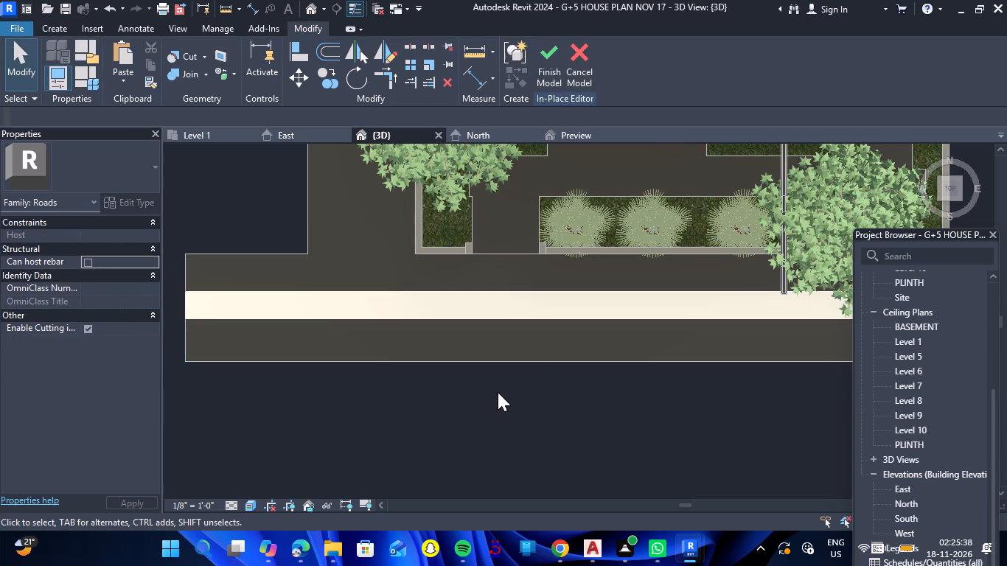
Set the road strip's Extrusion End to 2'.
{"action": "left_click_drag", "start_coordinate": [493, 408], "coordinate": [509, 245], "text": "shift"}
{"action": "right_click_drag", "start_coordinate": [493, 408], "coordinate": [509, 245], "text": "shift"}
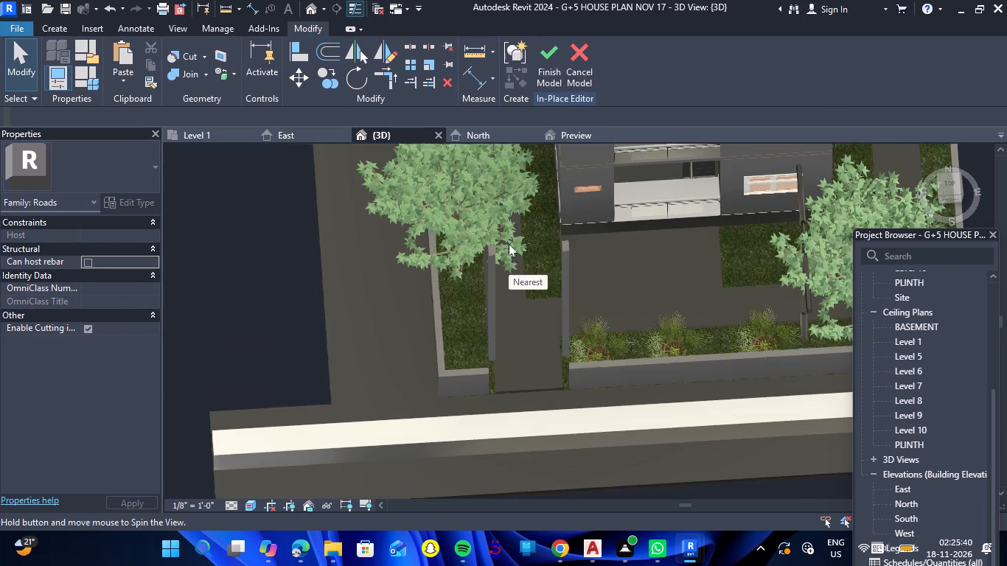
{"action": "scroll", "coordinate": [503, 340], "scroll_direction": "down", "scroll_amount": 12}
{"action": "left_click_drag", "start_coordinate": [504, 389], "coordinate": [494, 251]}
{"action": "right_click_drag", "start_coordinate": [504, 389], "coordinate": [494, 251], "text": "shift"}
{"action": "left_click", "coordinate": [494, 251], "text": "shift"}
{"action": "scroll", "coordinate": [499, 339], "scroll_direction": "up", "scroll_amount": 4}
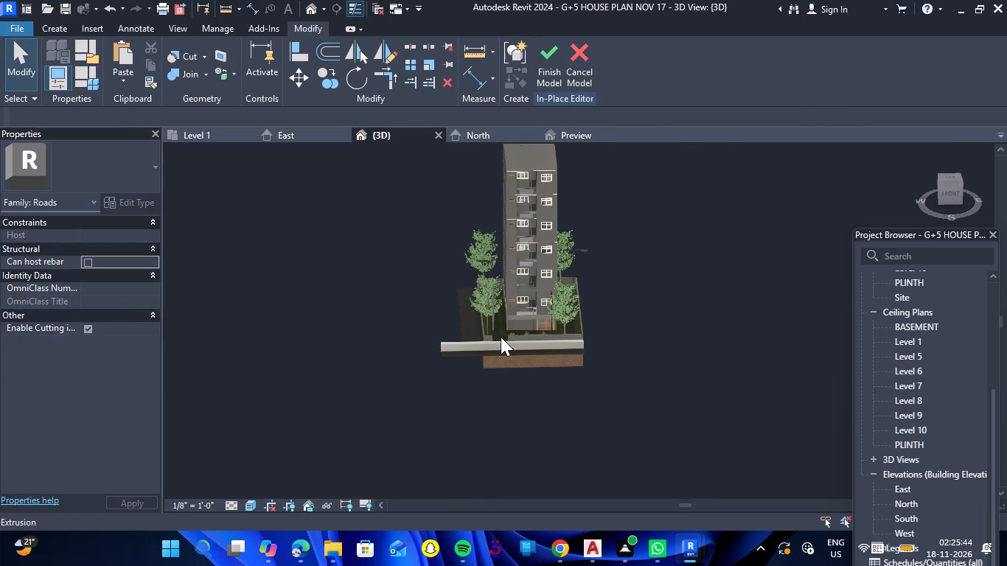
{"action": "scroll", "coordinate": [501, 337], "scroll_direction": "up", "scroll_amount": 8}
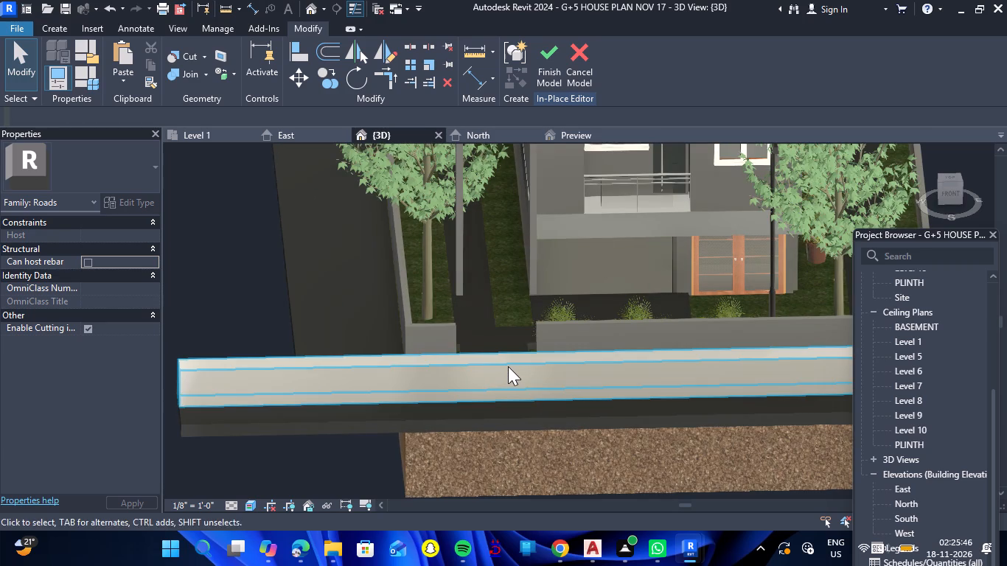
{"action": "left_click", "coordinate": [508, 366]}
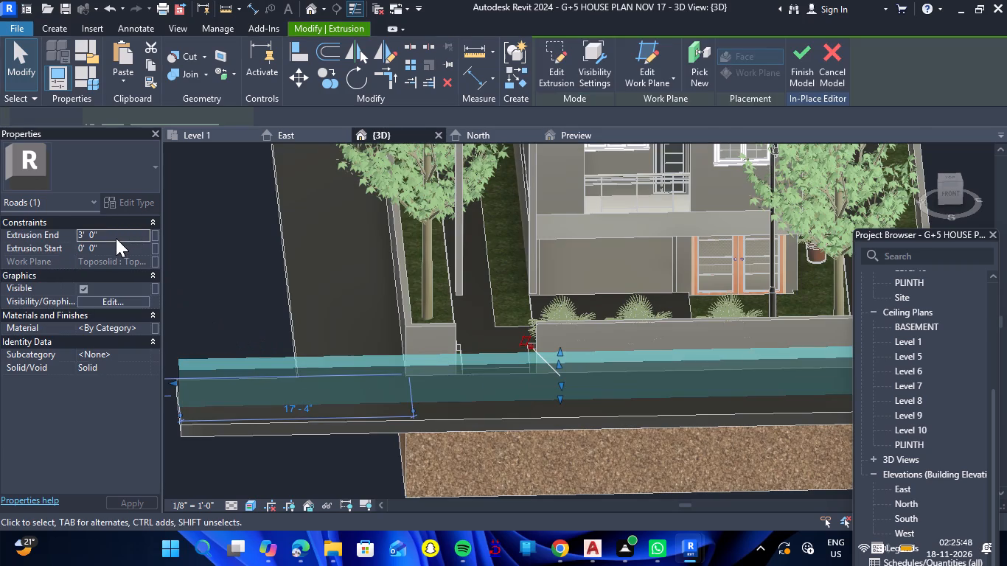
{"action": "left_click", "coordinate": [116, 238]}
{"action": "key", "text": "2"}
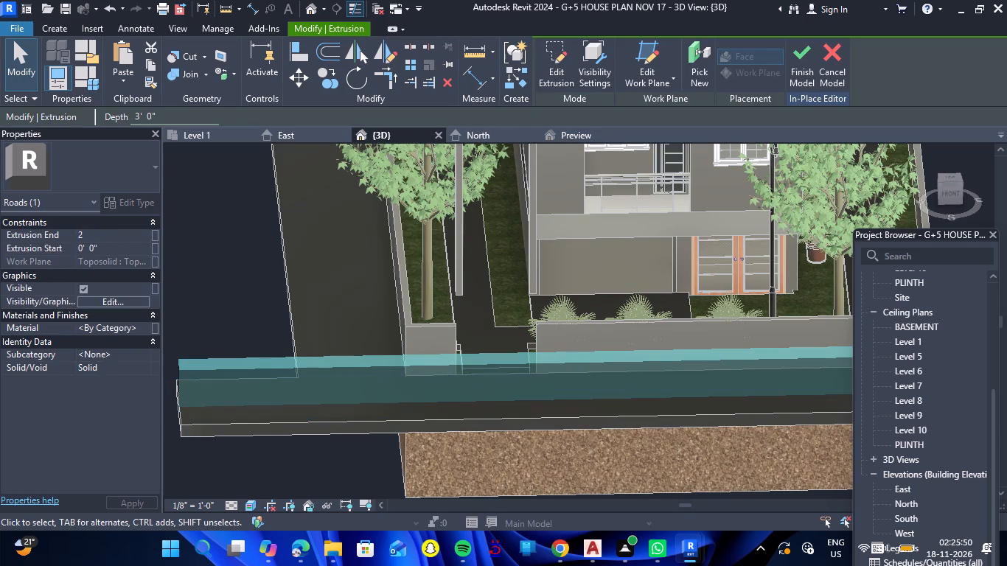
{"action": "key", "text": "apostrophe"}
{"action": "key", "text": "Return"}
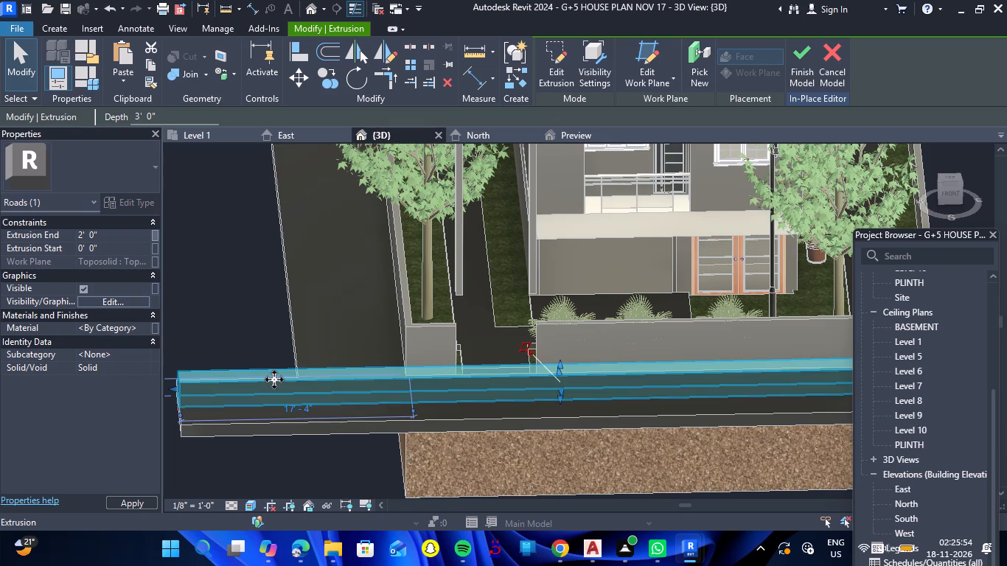
Set the road strip's Extrusion End to 1' and return to the top view.
{"action": "scroll", "coordinate": [268, 337], "scroll_direction": "down", "scroll_amount": 4}
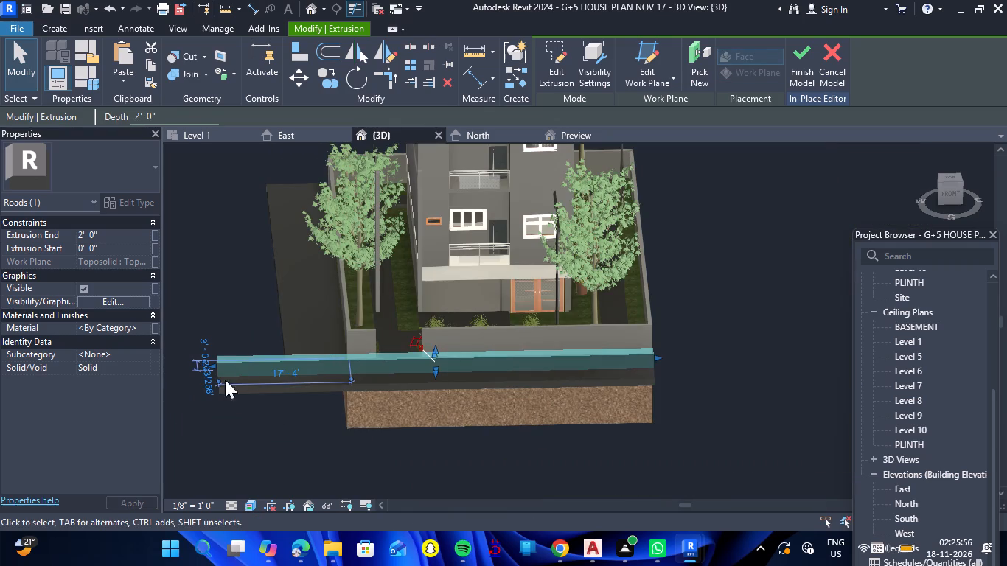
{"action": "scroll", "coordinate": [180, 398], "scroll_direction": "up", "scroll_amount": 7}
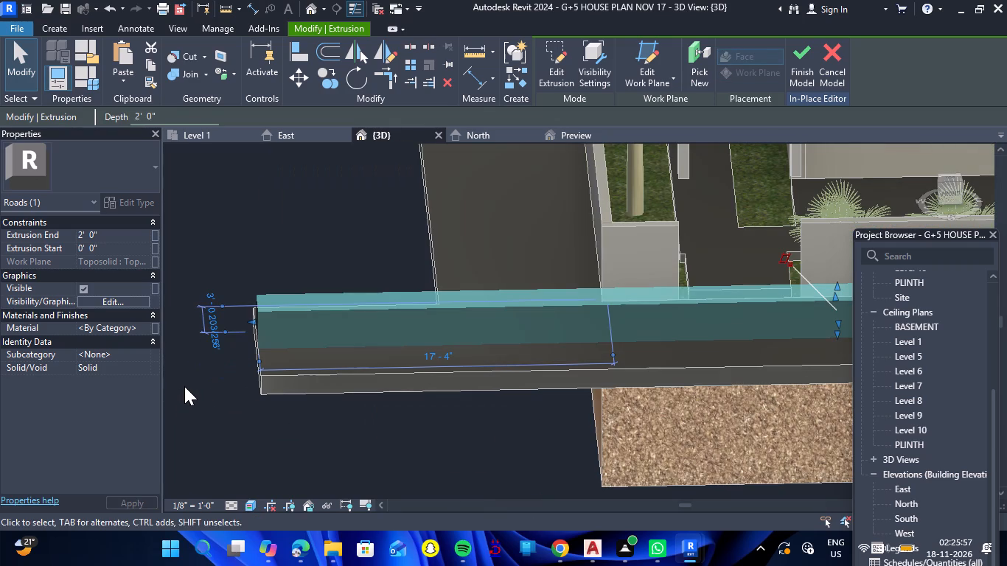
{"action": "left_click", "coordinate": [128, 236]}
{"action": "key", "text": "1"}
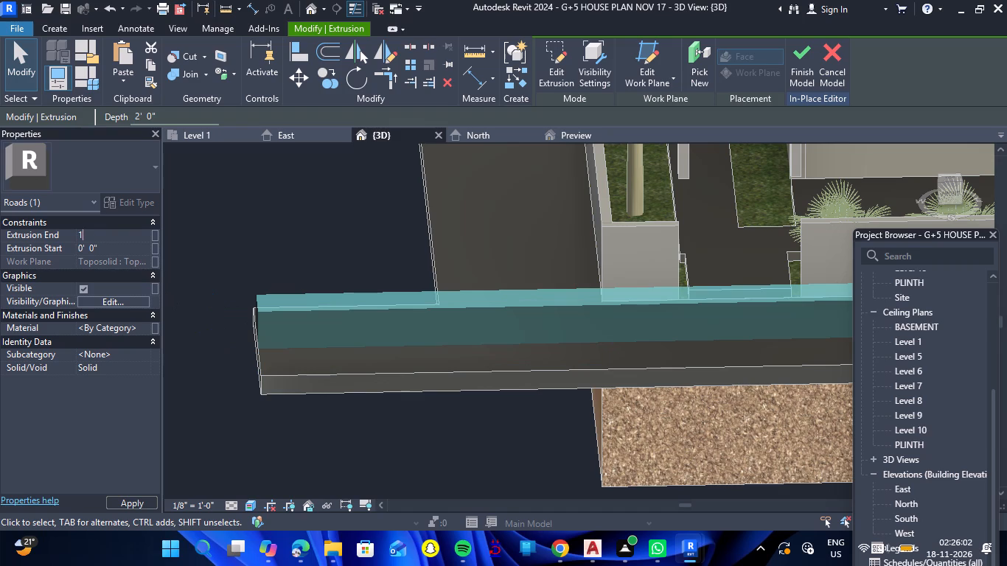
{"action": "key", "text": "apostrophe"}
{"action": "key", "text": "Return"}
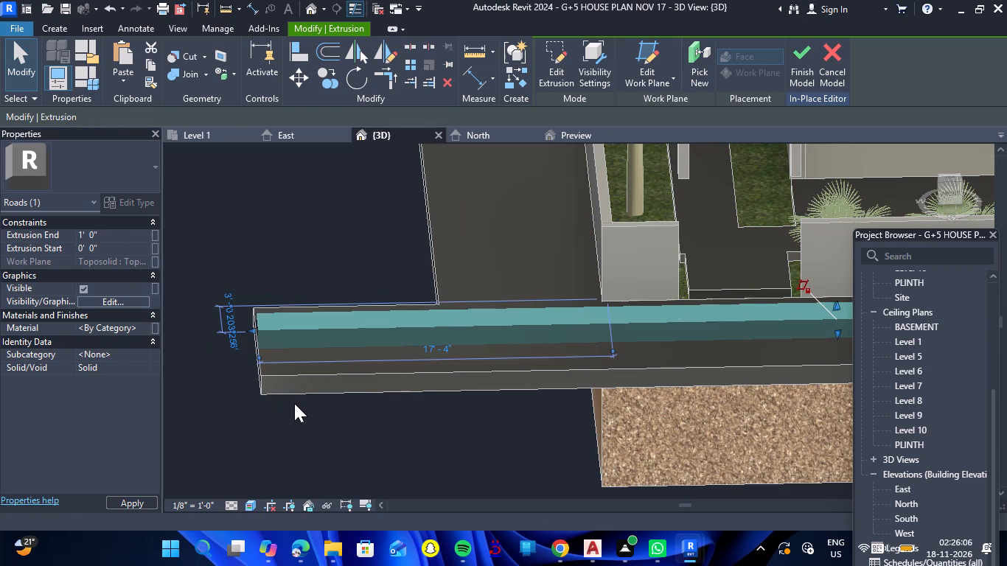
{"action": "left_click", "coordinate": [222, 275]}
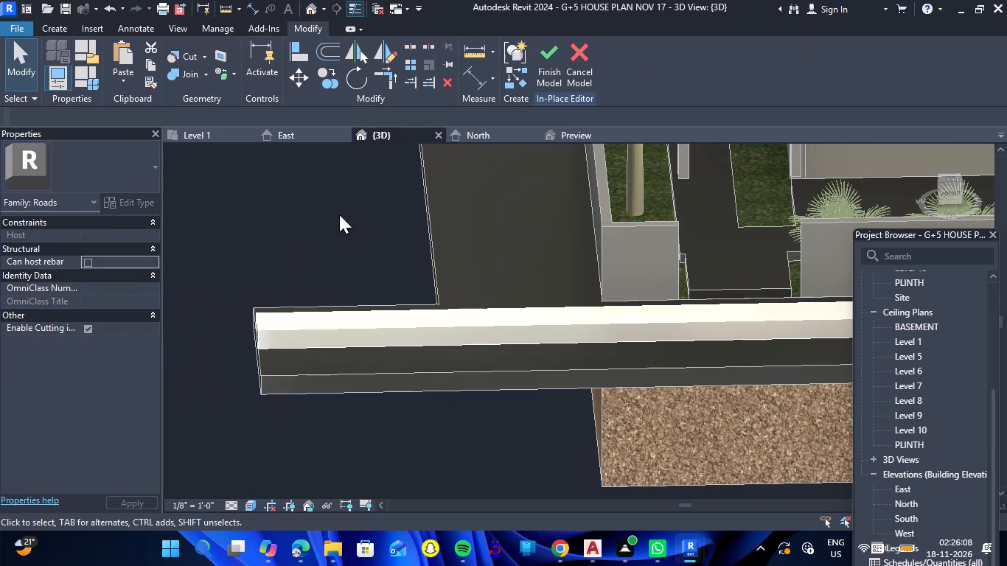
{"action": "left_click", "coordinate": [951, 180]}
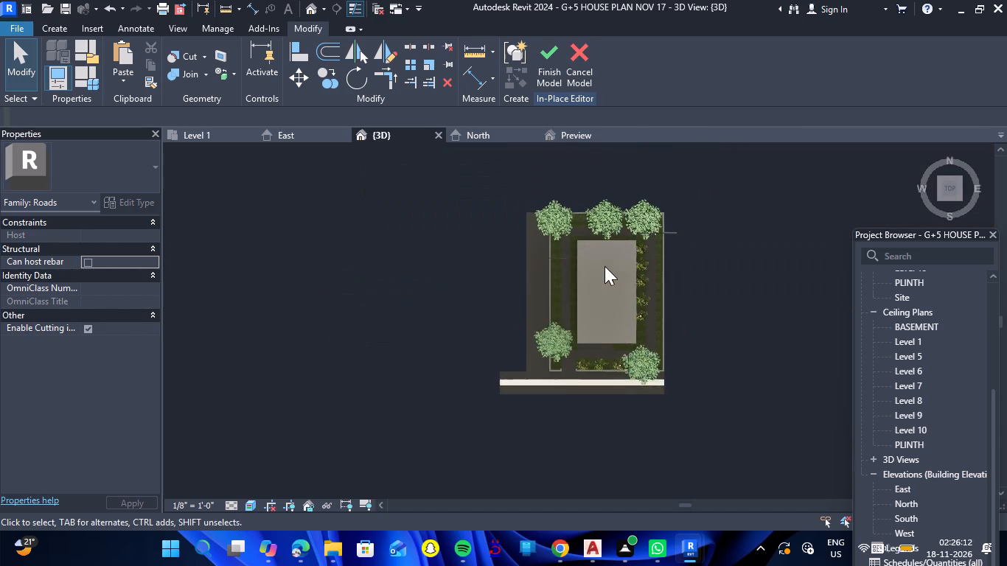
Start a void extrusion in the Roads component, with the top face of the raised road strip picked as its work plane.
{"action": "scroll", "coordinate": [661, 410], "scroll_direction": "up", "scroll_amount": 8}
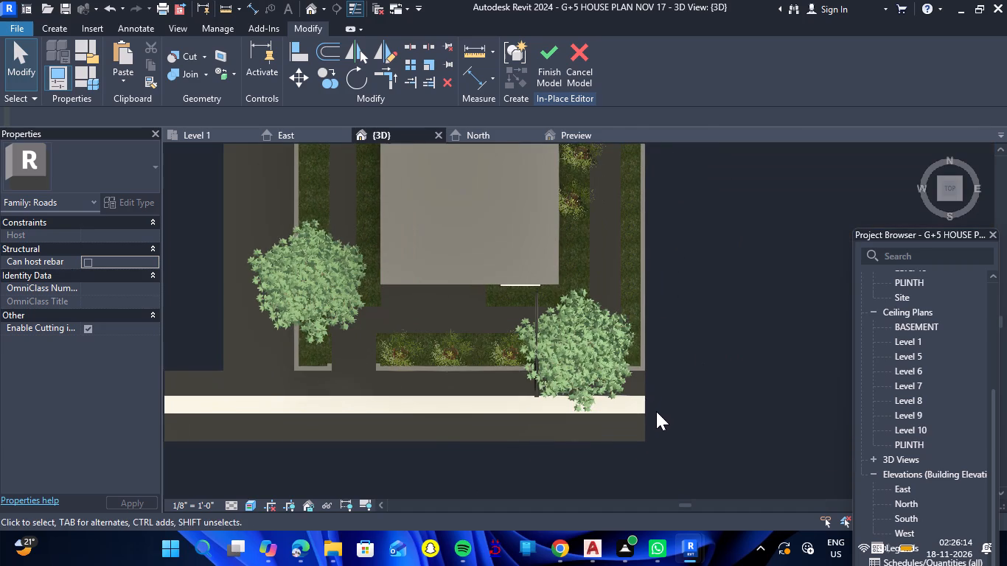
{"action": "scroll", "coordinate": [445, 413], "scroll_direction": "down", "scroll_amount": 5}
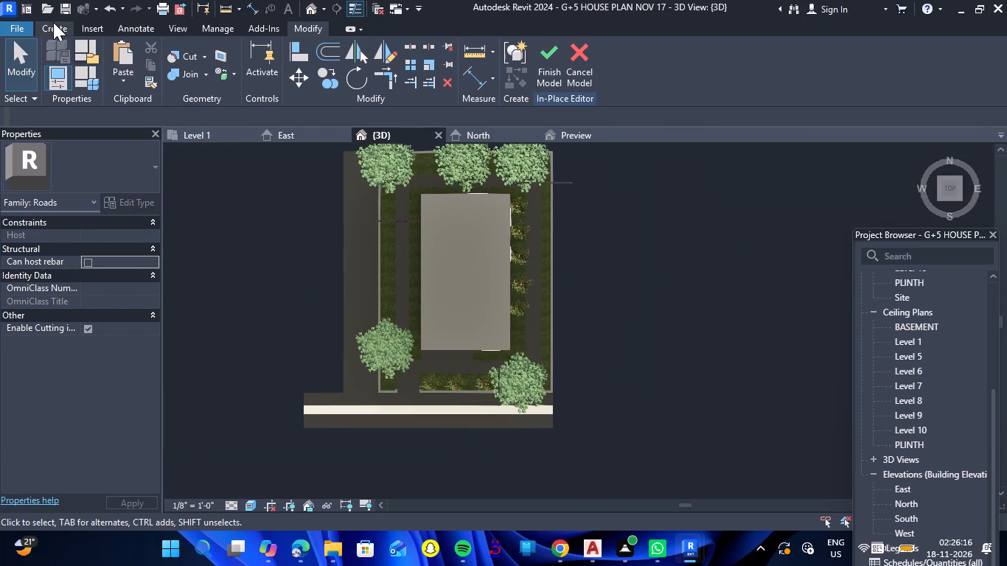
{"action": "left_click", "coordinate": [56, 24]}
{"action": "left_click", "coordinate": [284, 49]}
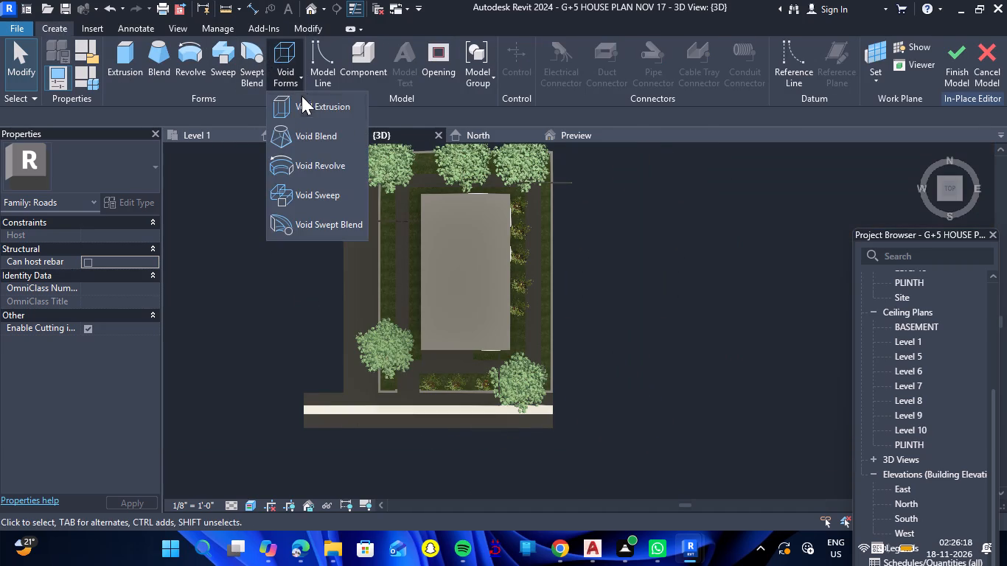
{"action": "left_click", "coordinate": [302, 99]}
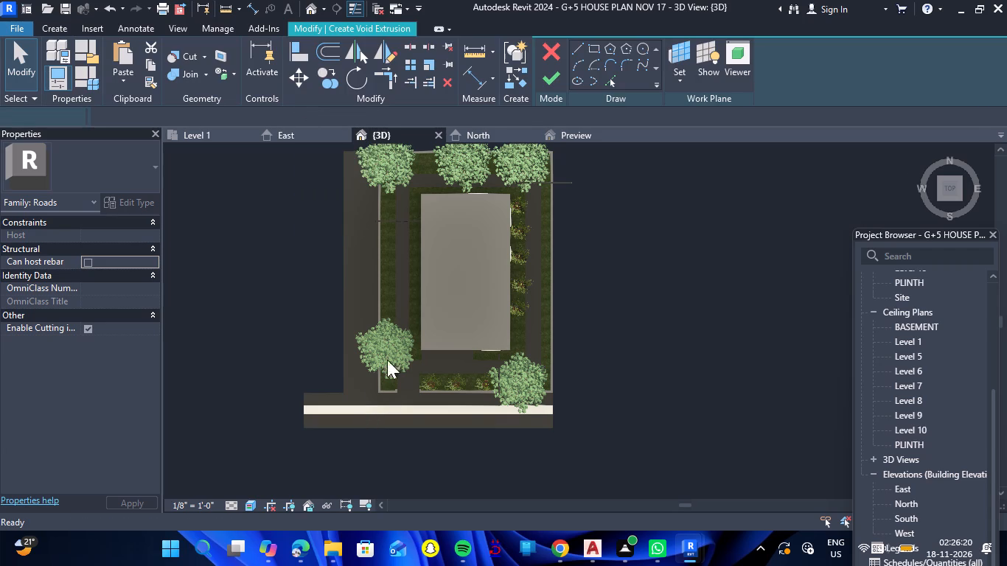
{"action": "left_click", "coordinate": [683, 87]}
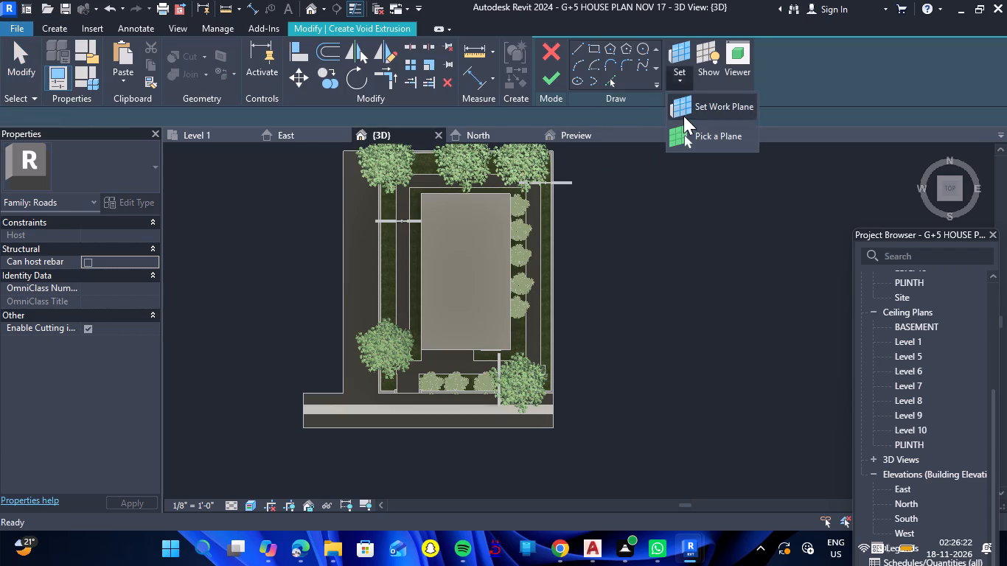
{"action": "left_click", "coordinate": [688, 130]}
{"action": "scroll", "coordinate": [361, 408], "scroll_direction": "up", "scroll_amount": 7}
{"action": "left_click", "coordinate": [288, 420]}
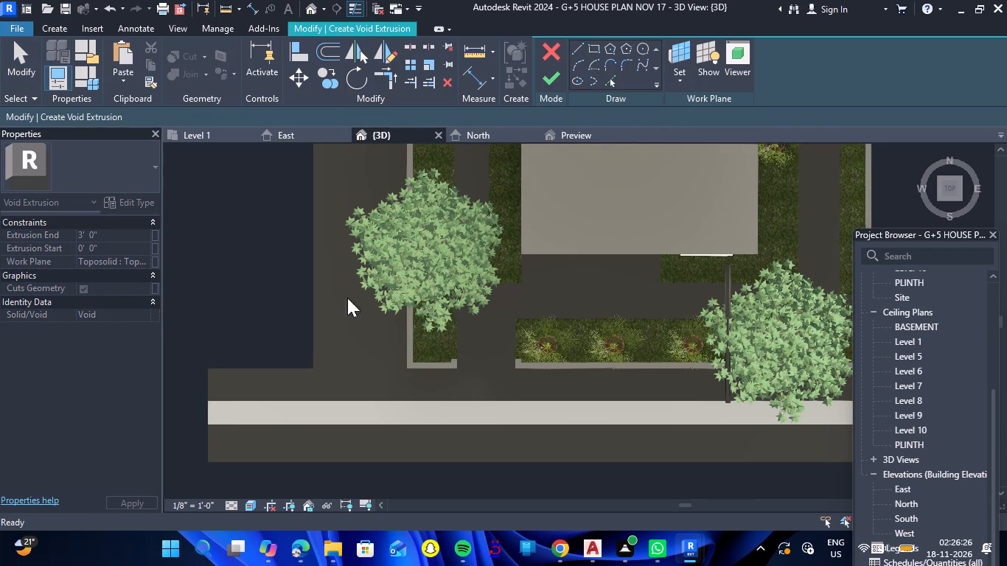
Sketch a rectangle along the full length of the road strip, offset 4" inward from the strip's outline.
{"action": "left_click", "coordinate": [590, 53]}
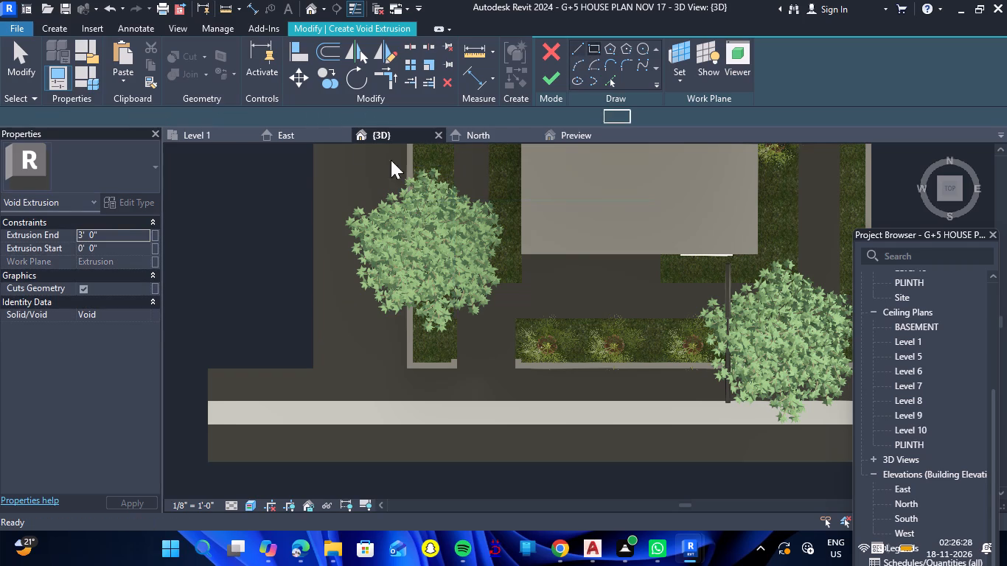
{"action": "left_click_drag", "start_coordinate": [273, 117], "coordinate": [195, 116]}
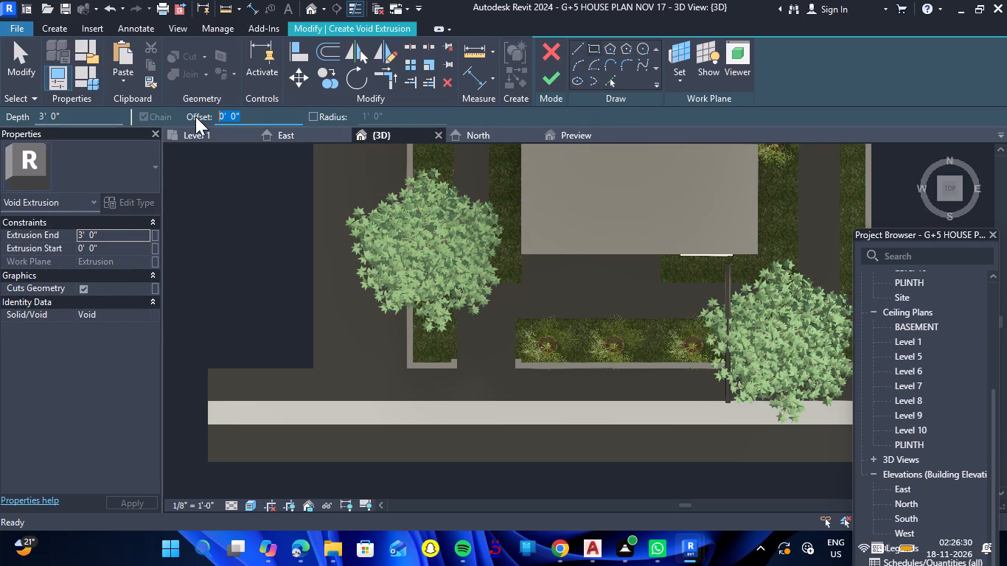
{"action": "key", "text": "4"}
{"action": "key", "text": "shift+quotedbl"}
{"action": "key", "text": "Return"}
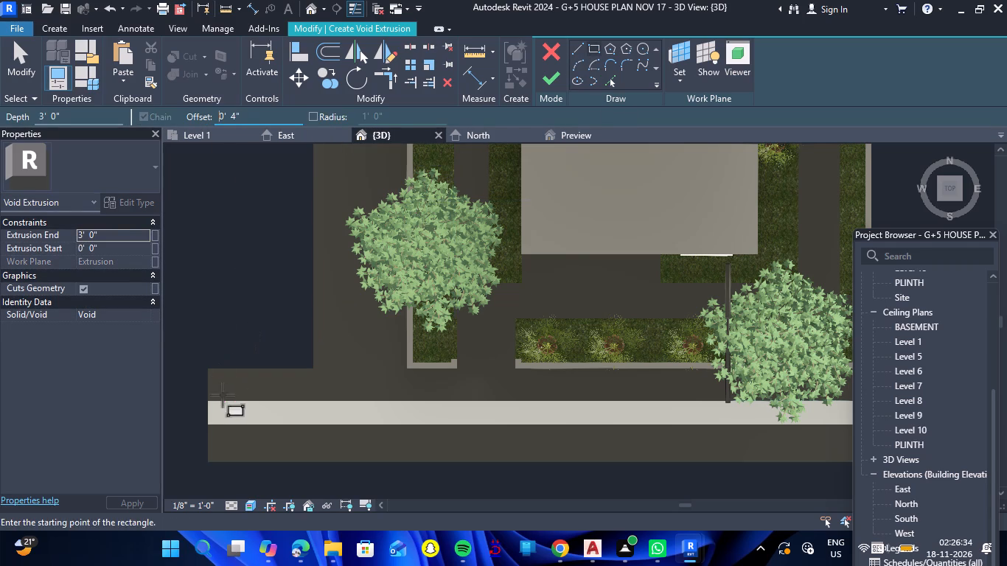
{"action": "left_click", "coordinate": [207, 401]}
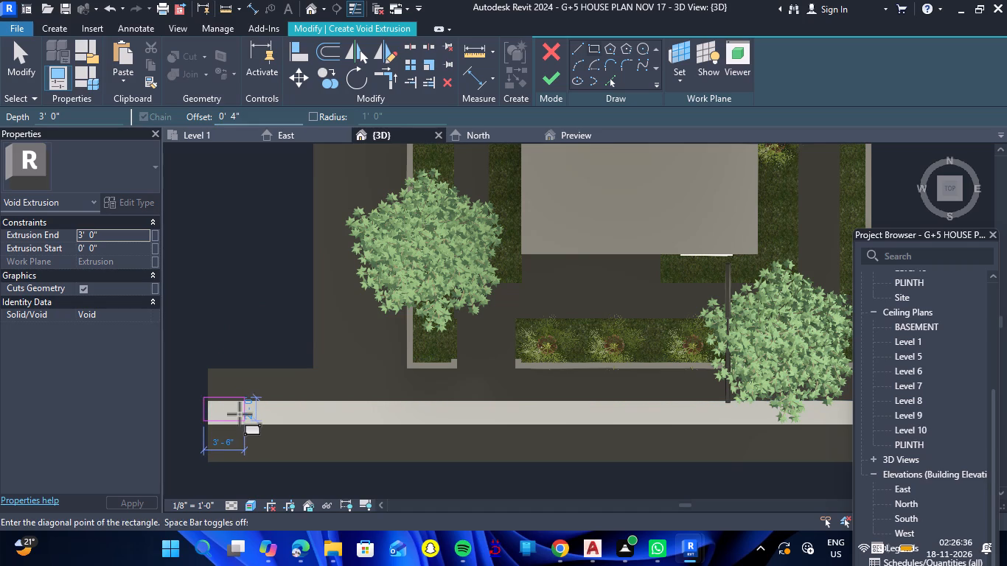
{"action": "key", "text": "space"}
{"action": "scroll", "coordinate": [509, 422], "scroll_direction": "down", "scroll_amount": 5}
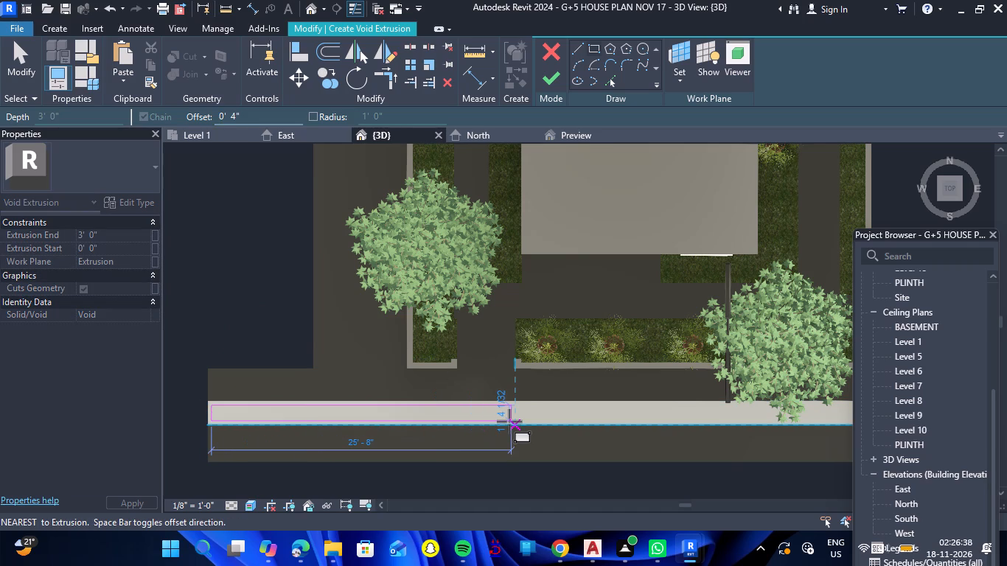
{"action": "scroll", "coordinate": [509, 422], "scroll_direction": "down", "scroll_amount": 3}
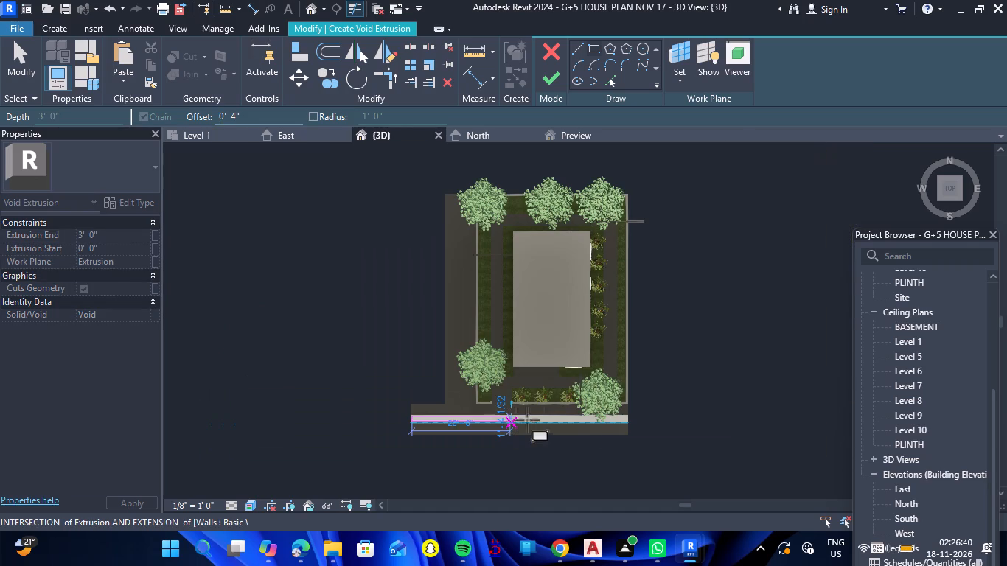
{"action": "scroll", "coordinate": [627, 416], "scroll_direction": "up", "scroll_amount": 12}
{"action": "left_click", "coordinate": [627, 439]}
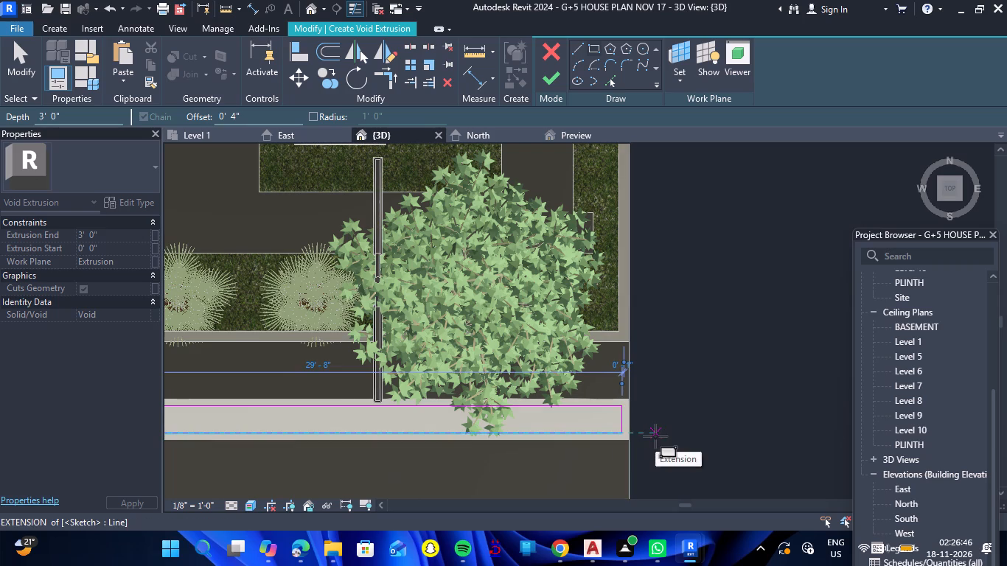
Set the void's Extrusion End to 6" and finish the void extrusion.
{"action": "scroll", "coordinate": [383, 361], "scroll_direction": "down", "scroll_amount": 1}
{"action": "left_click", "coordinate": [116, 237]}
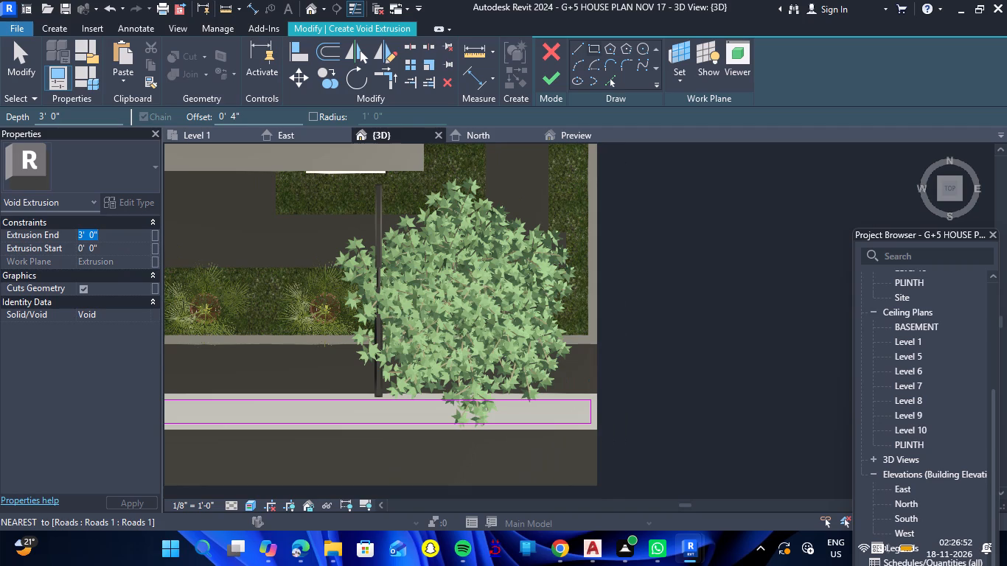
{"action": "key", "text": "6"}
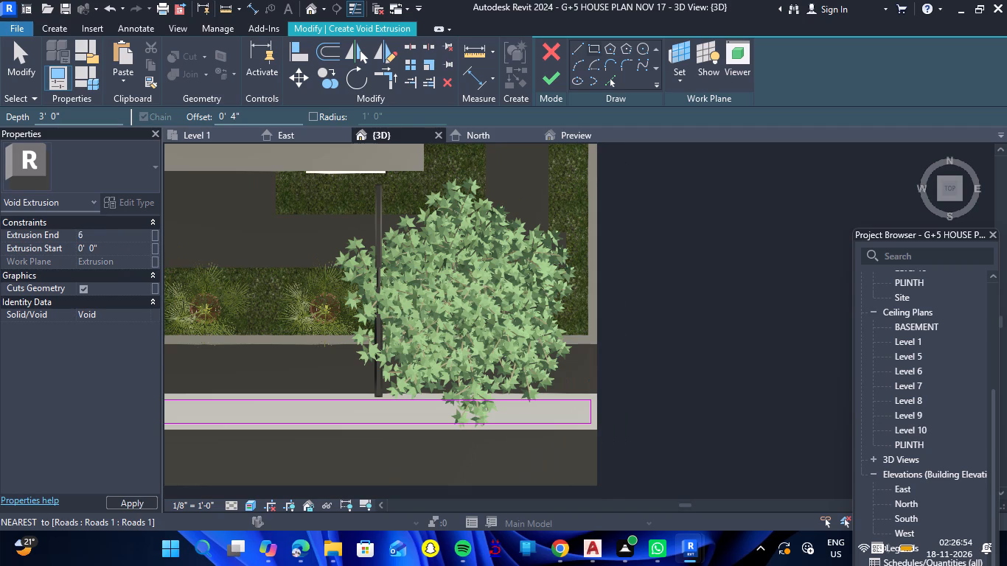
{"action": "key", "text": "shift+quotedbl"}
{"action": "key", "text": "Return"}
{"action": "scroll", "coordinate": [312, 368], "scroll_direction": "down", "scroll_amount": 9}
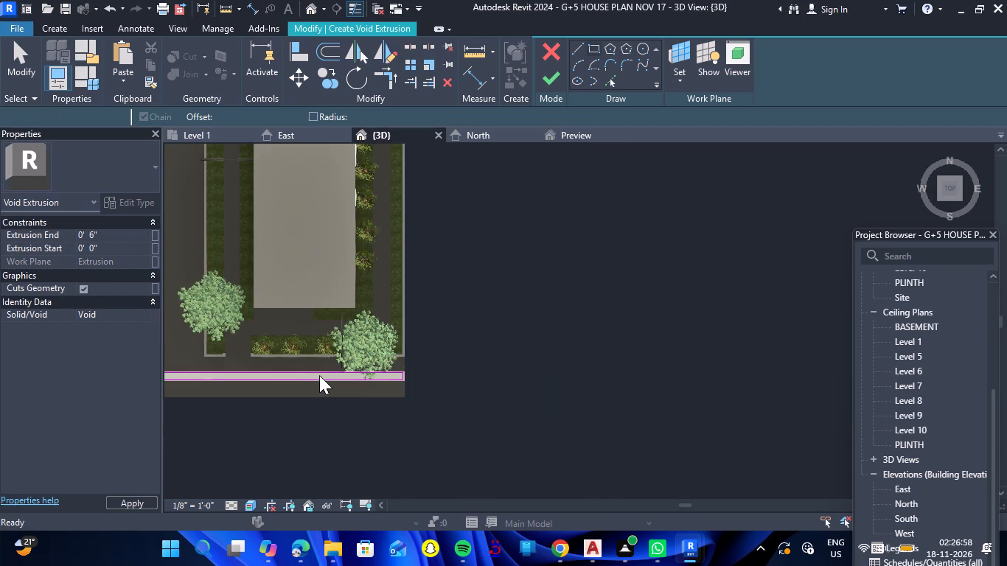
{"action": "scroll", "coordinate": [318, 377], "scroll_direction": "down", "scroll_amount": 5}
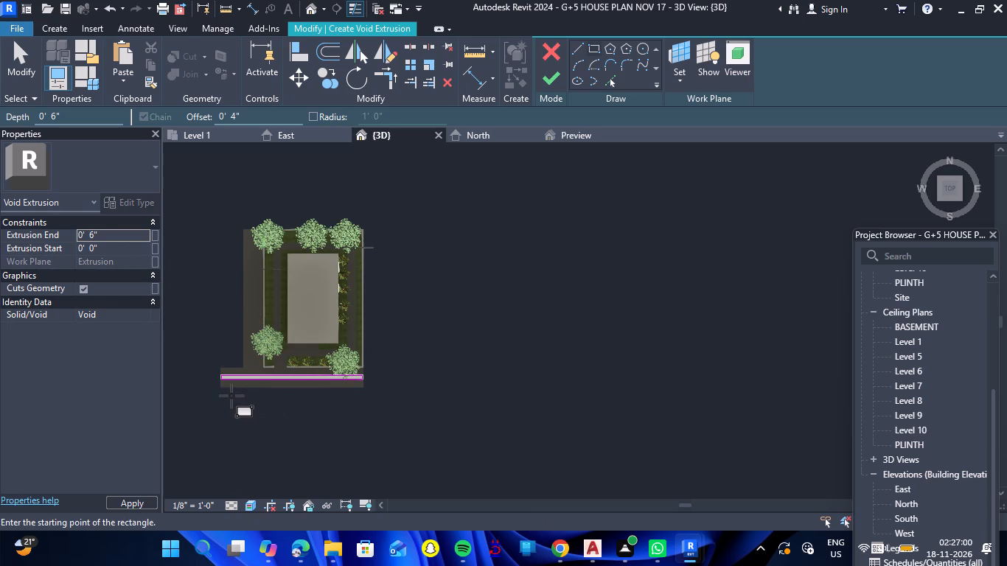
{"action": "scroll", "coordinate": [231, 396], "scroll_direction": "up", "scroll_amount": 9}
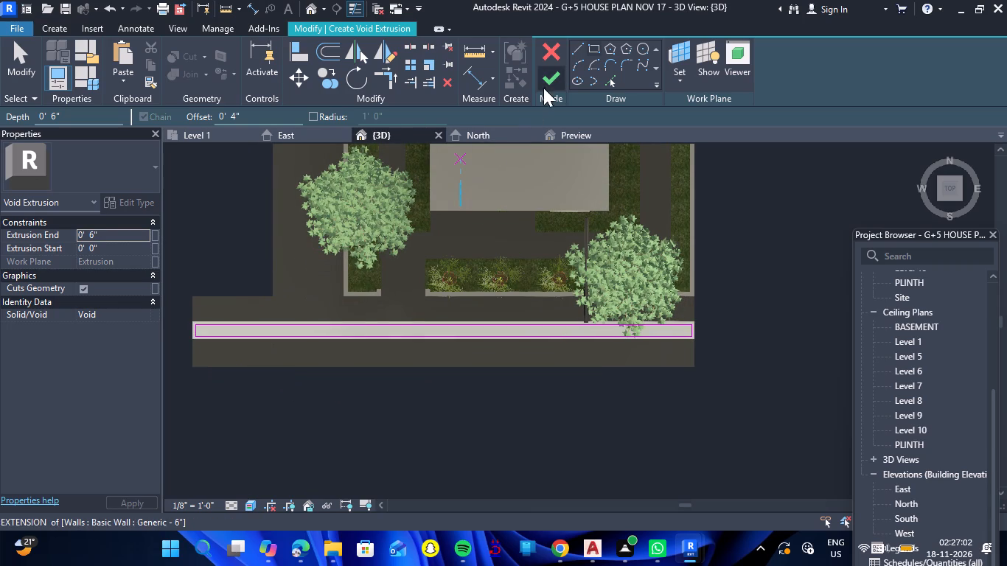
{"action": "left_click", "coordinate": [546, 85]}
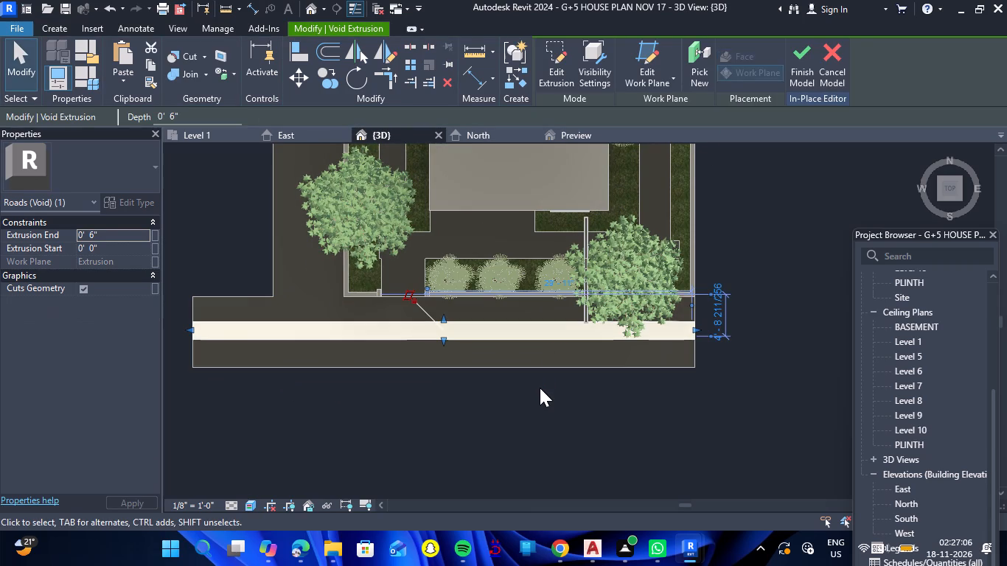
{"action": "left_click", "coordinate": [532, 396]}
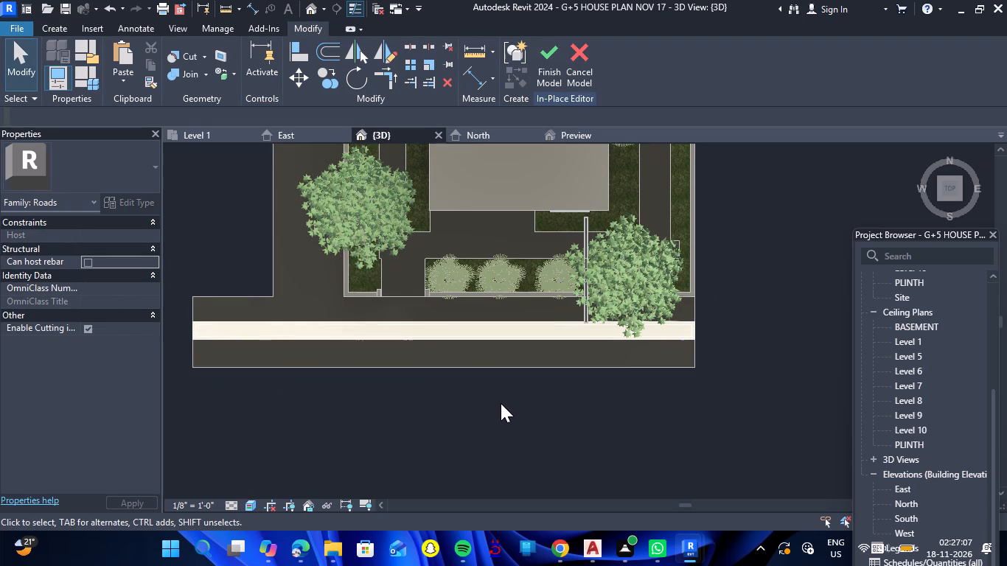
Examine the void cut along the road strip up close from an angled 3D view.
{"action": "left_click_drag", "start_coordinate": [500, 403], "coordinate": [538, 239], "text": "shift"}
{"action": "right_click_drag", "start_coordinate": [500, 403], "coordinate": [538, 239], "text": "shift"}
{"action": "scroll", "coordinate": [551, 289], "scroll_direction": "down", "scroll_amount": 5}
{"action": "scroll", "coordinate": [471, 427], "scroll_direction": "up", "scroll_amount": 8}
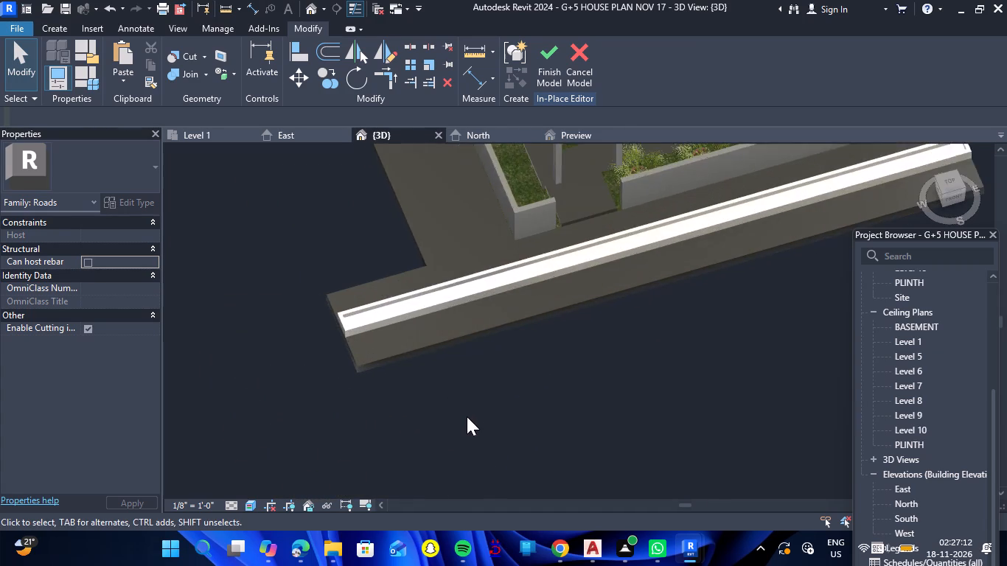
{"action": "scroll", "coordinate": [389, 297], "scroll_direction": "up", "scroll_amount": 6}
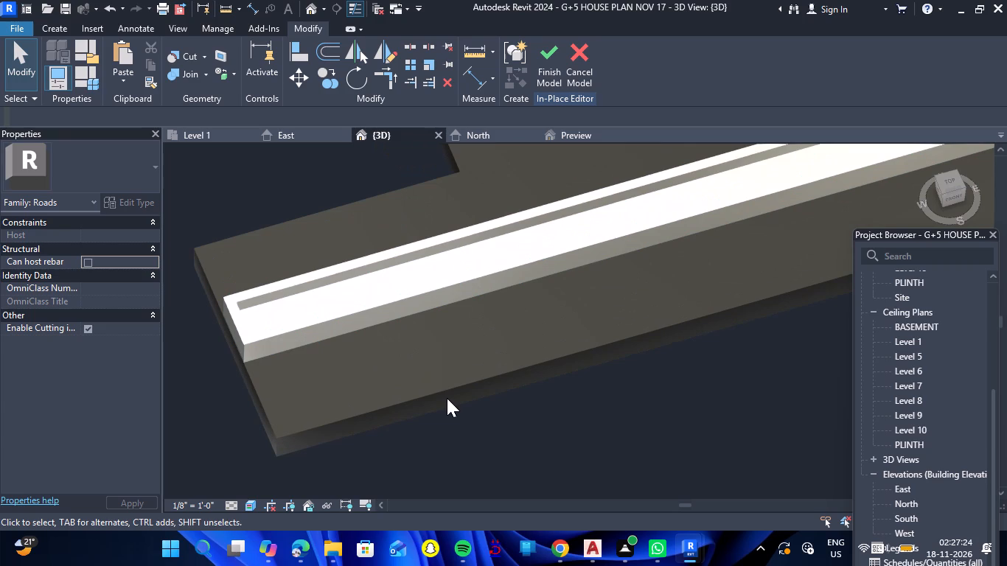
{"action": "scroll", "coordinate": [469, 414], "scroll_direction": "down", "scroll_amount": 8}
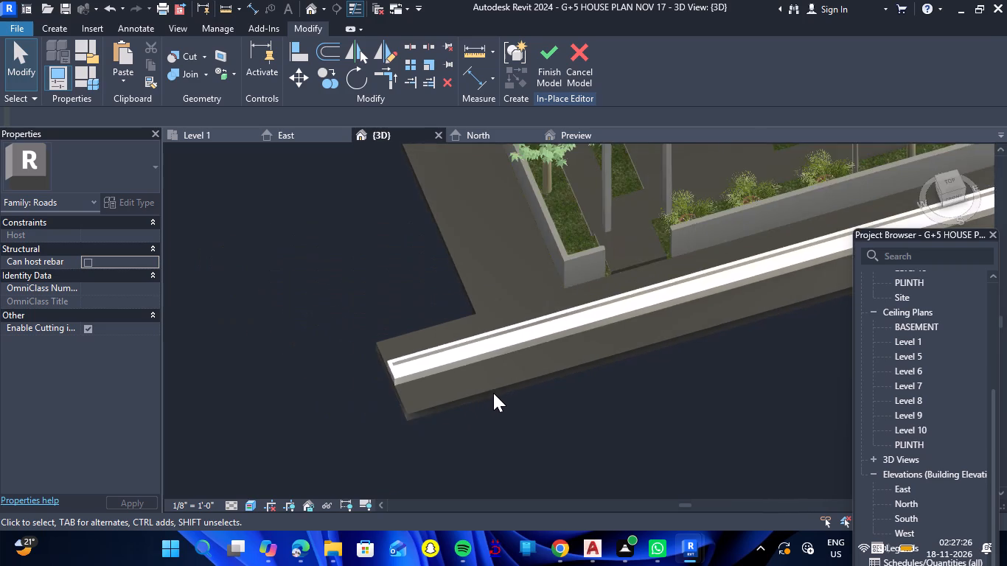
{"action": "scroll", "coordinate": [510, 349], "scroll_direction": "up", "scroll_amount": 8}
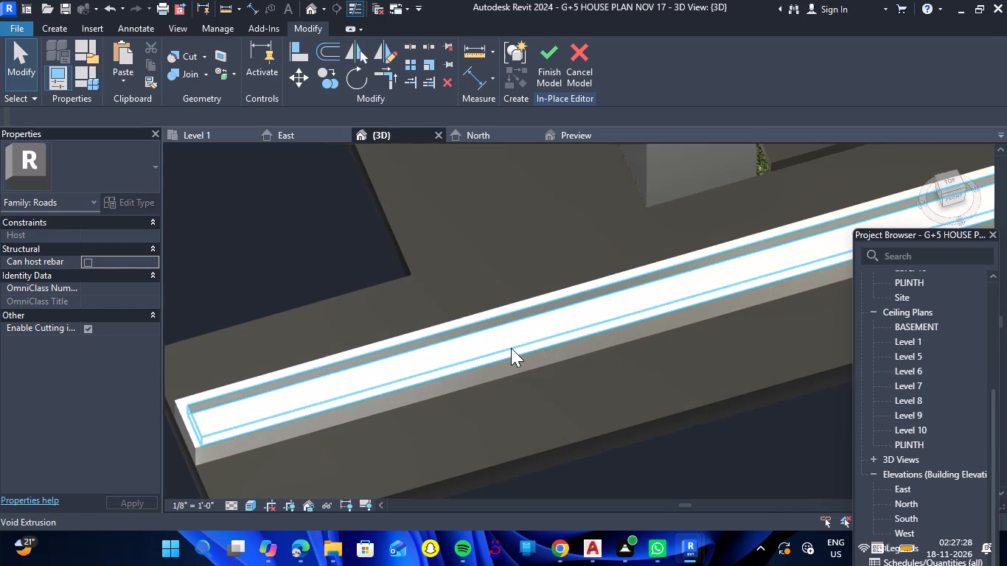
{"action": "scroll", "coordinate": [462, 341], "scroll_direction": "up", "scroll_amount": 1}
{"action": "scroll", "coordinate": [462, 341], "scroll_direction": "down", "scroll_amount": 1}
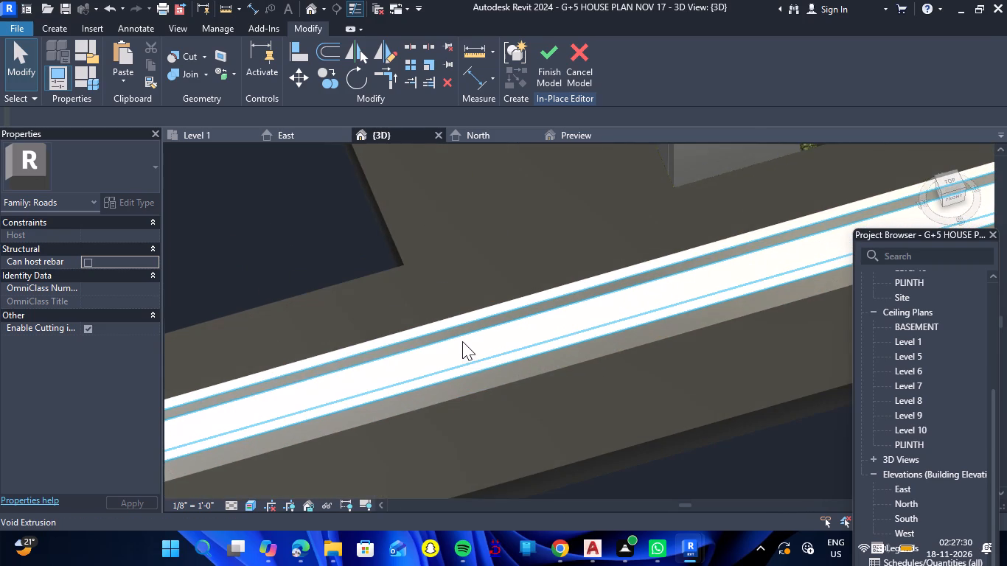
{"action": "scroll", "coordinate": [462, 341], "scroll_direction": "down", "scroll_amount": 3}
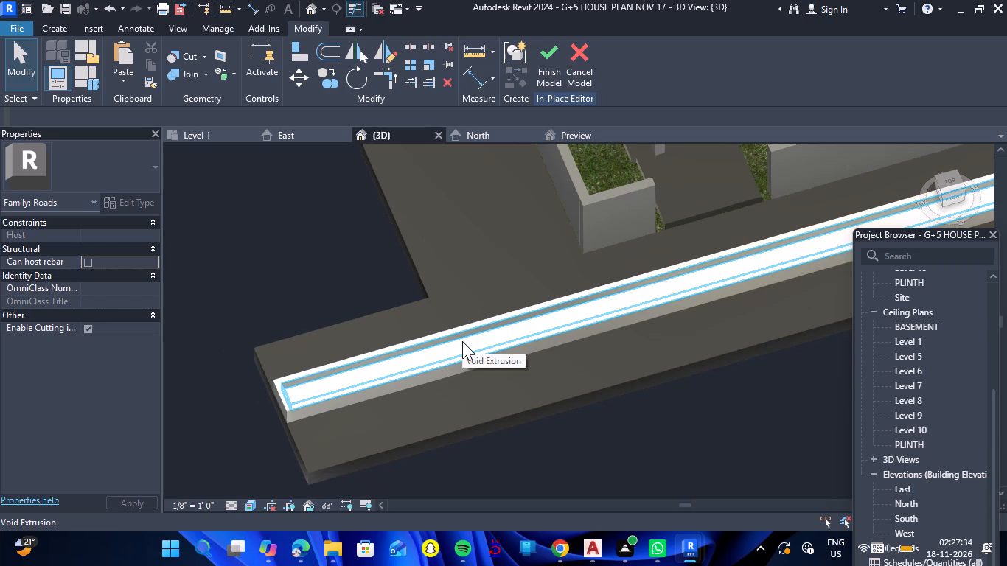
Finish the in-place Roads model.
{"action": "left_click", "coordinate": [550, 72]}
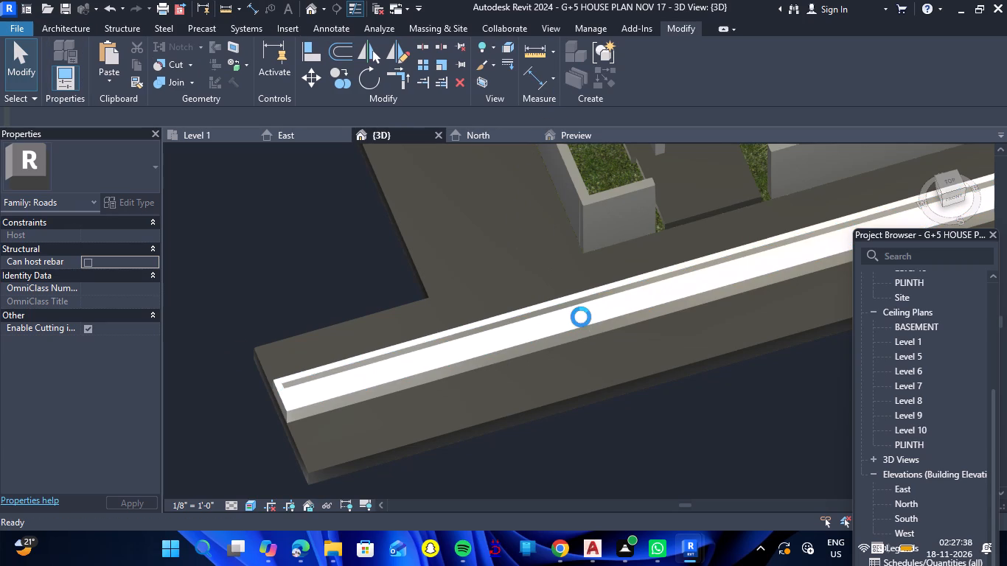
Examine the finished road strip from the front and the driveway entrance beside it.
{"action": "scroll", "coordinate": [573, 314], "scroll_direction": "down", "scroll_amount": 6}
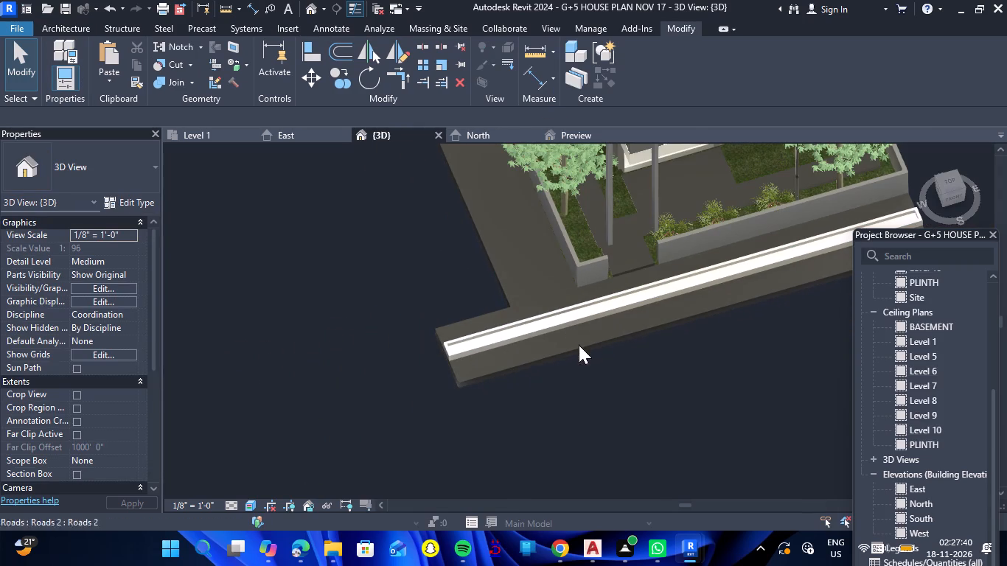
{"action": "left_click_drag", "start_coordinate": [638, 374], "coordinate": [590, 371]}
{"action": "right_click_drag", "start_coordinate": [638, 374], "coordinate": [590, 371], "text": "shift"}
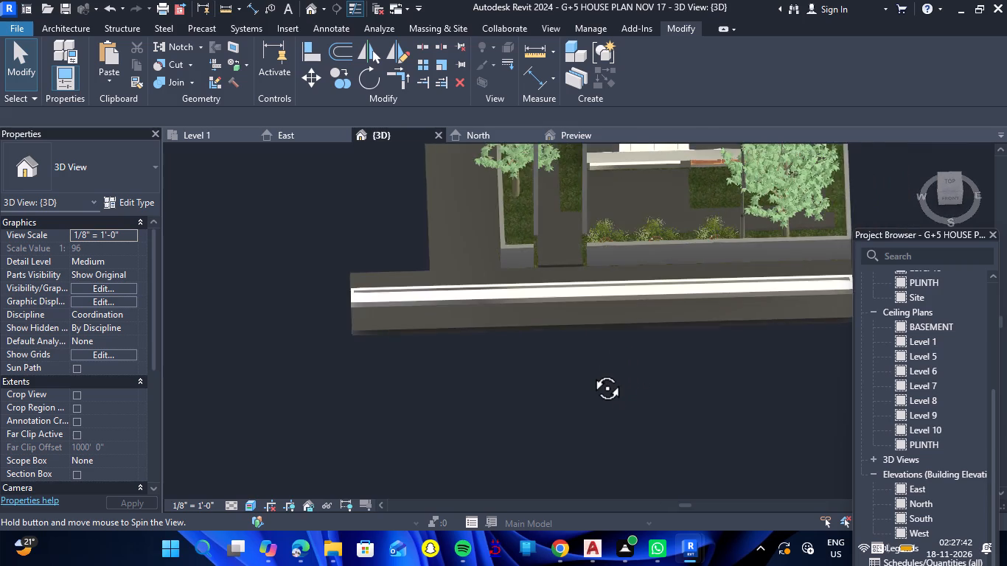
{"action": "right_click_drag", "start_coordinate": [590, 371], "coordinate": [604, 349], "text": "shift"}
{"action": "left_click_drag", "start_coordinate": [590, 371], "coordinate": [604, 349]}
{"action": "scroll", "coordinate": [668, 288], "scroll_direction": "up", "scroll_amount": 3}
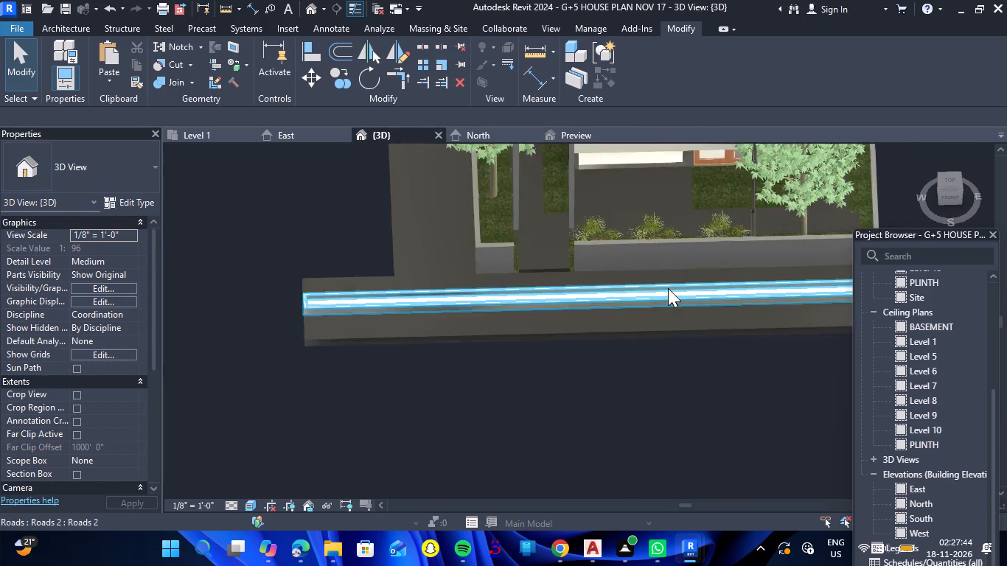
{"action": "scroll", "coordinate": [668, 288], "scroll_direction": "up", "scroll_amount": 2}
{"action": "scroll", "coordinate": [658, 292], "scroll_direction": "down", "scroll_amount": 8}
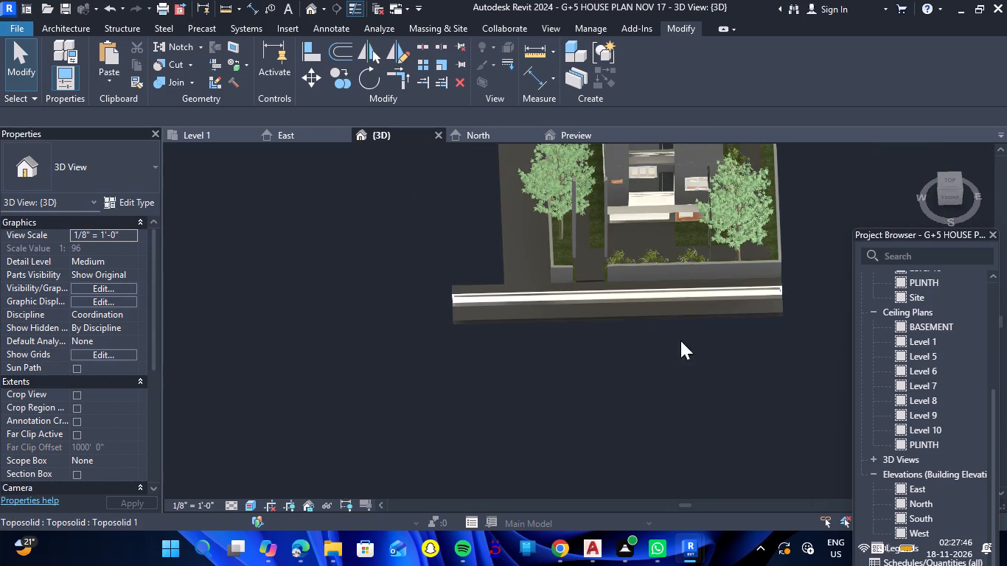
{"action": "scroll", "coordinate": [767, 340], "scroll_direction": "up", "scroll_amount": 2}
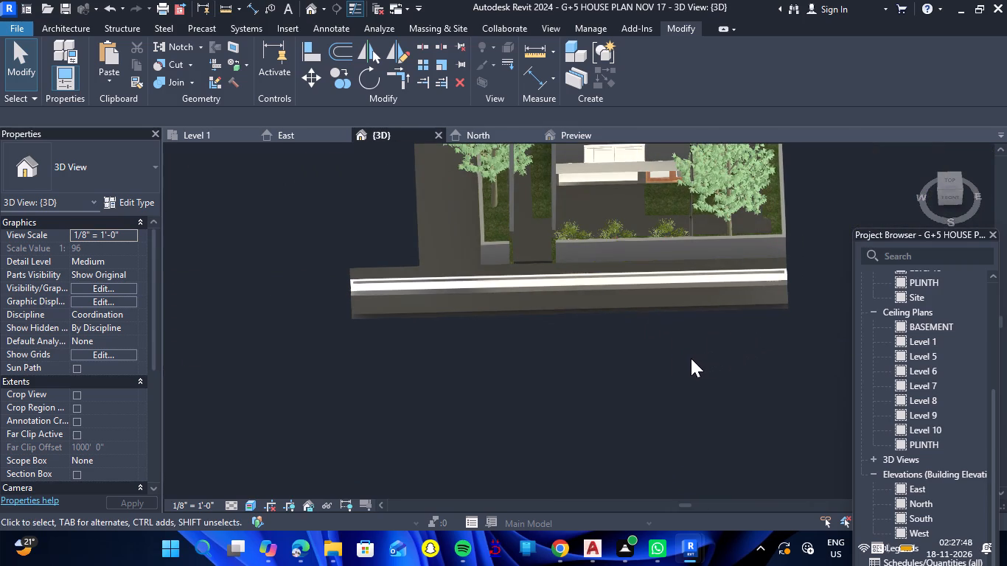
{"action": "scroll", "coordinate": [550, 257], "scroll_direction": "up", "scroll_amount": 14}
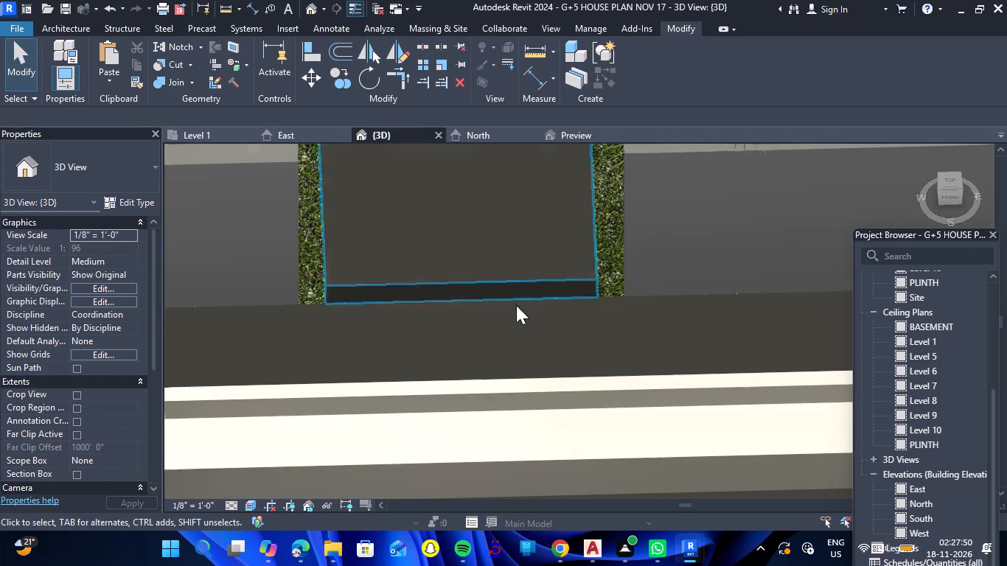
From the top view, place a 105_Street Light - Dbl component on the front road strip at the side-road junction, 4' from the front boundary wall.
{"action": "scroll", "coordinate": [495, 301], "scroll_direction": "down", "scroll_amount": 7}
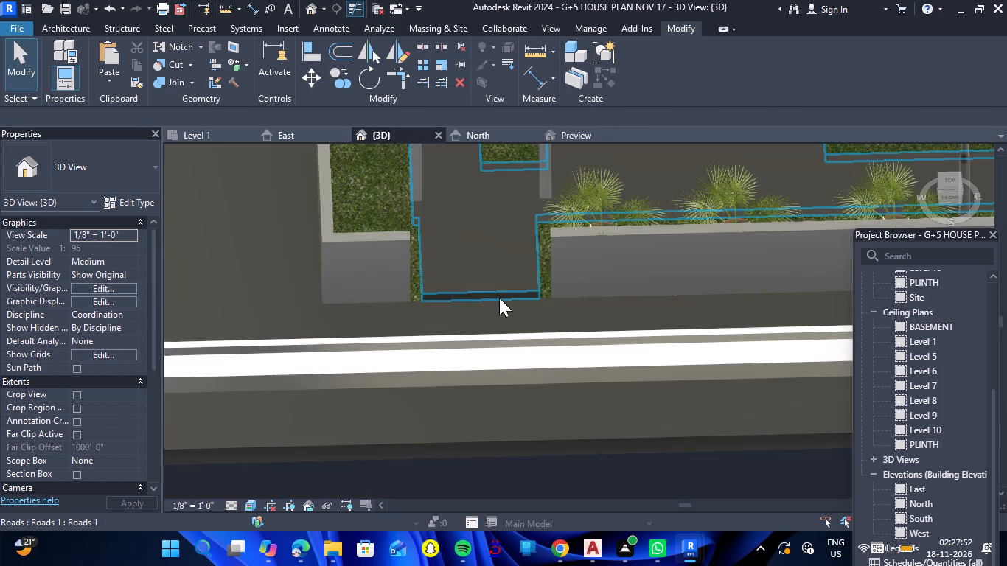
{"action": "scroll", "coordinate": [499, 298], "scroll_direction": "down", "scroll_amount": 10}
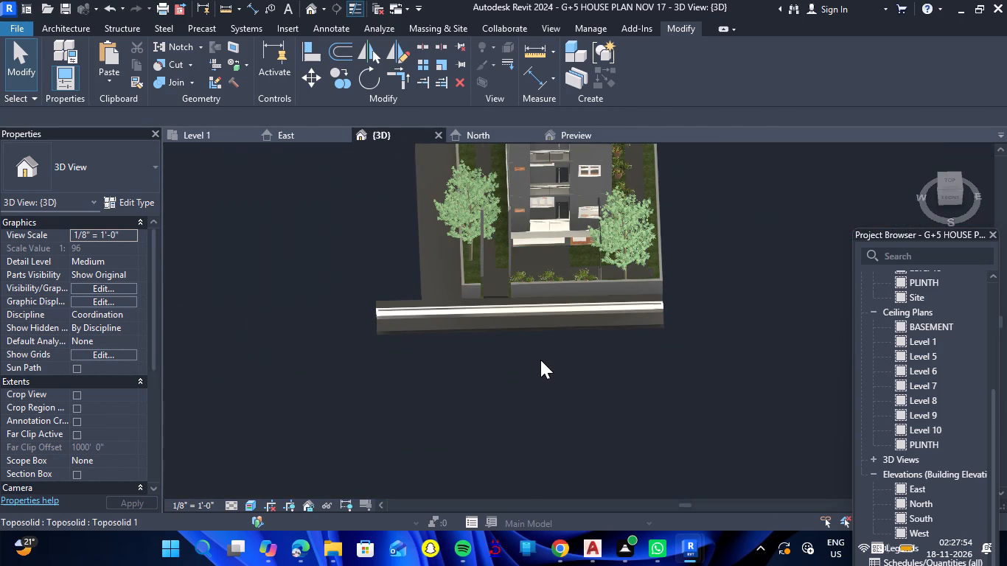
{"action": "left_click", "coordinate": [540, 360]}
{"action": "scroll", "coordinate": [485, 371], "scroll_direction": "up", "scroll_amount": 6}
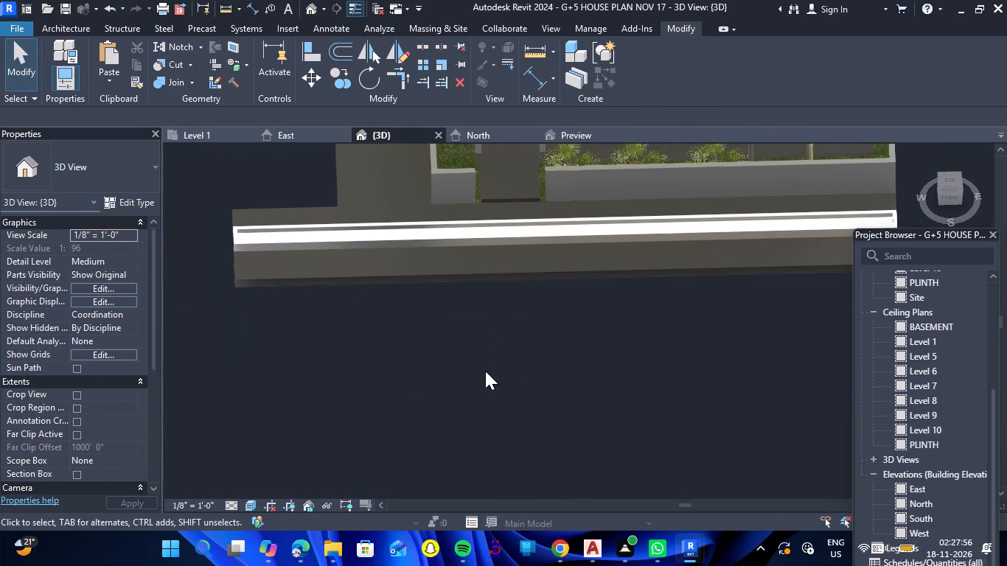
{"action": "scroll", "coordinate": [485, 371], "scroll_direction": "down", "scroll_amount": 4}
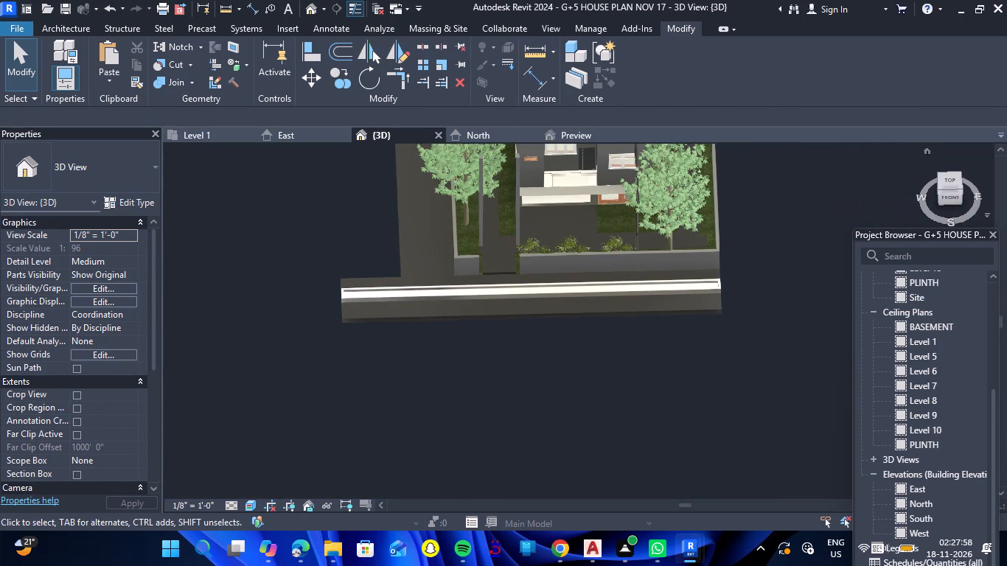
{"action": "left_click", "coordinate": [952, 183]}
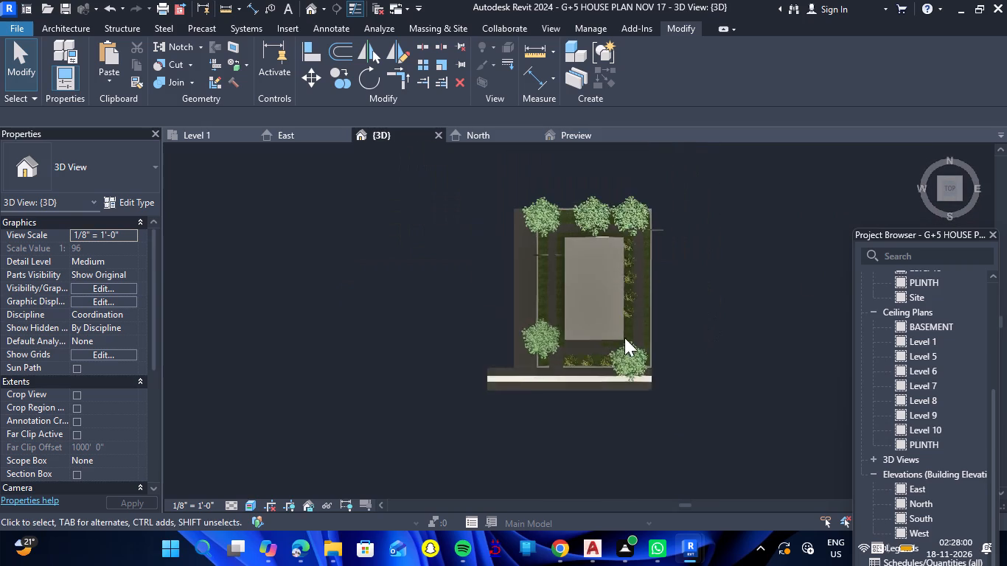
{"action": "left_click", "coordinate": [80, 31]}
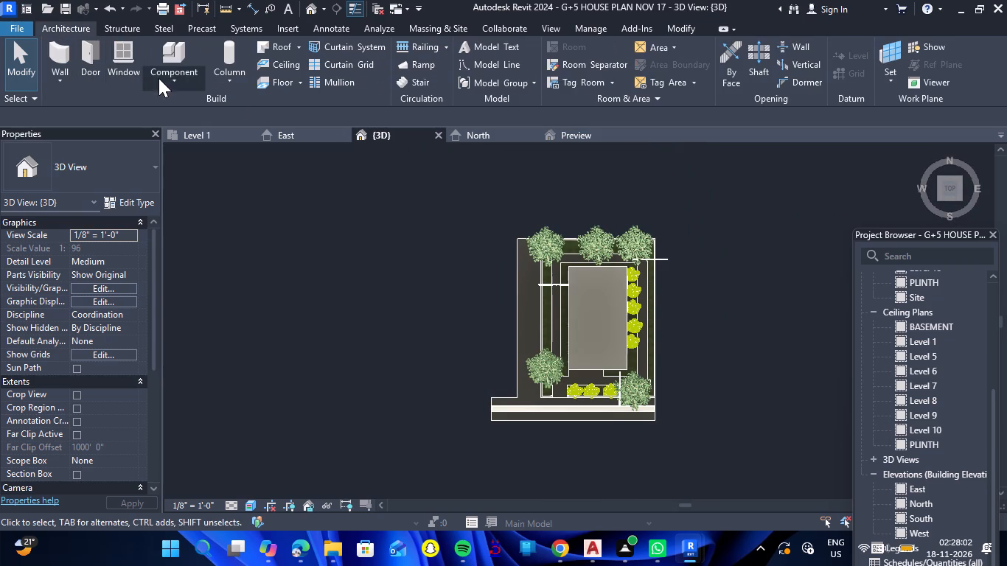
{"action": "left_click", "coordinate": [178, 57]}
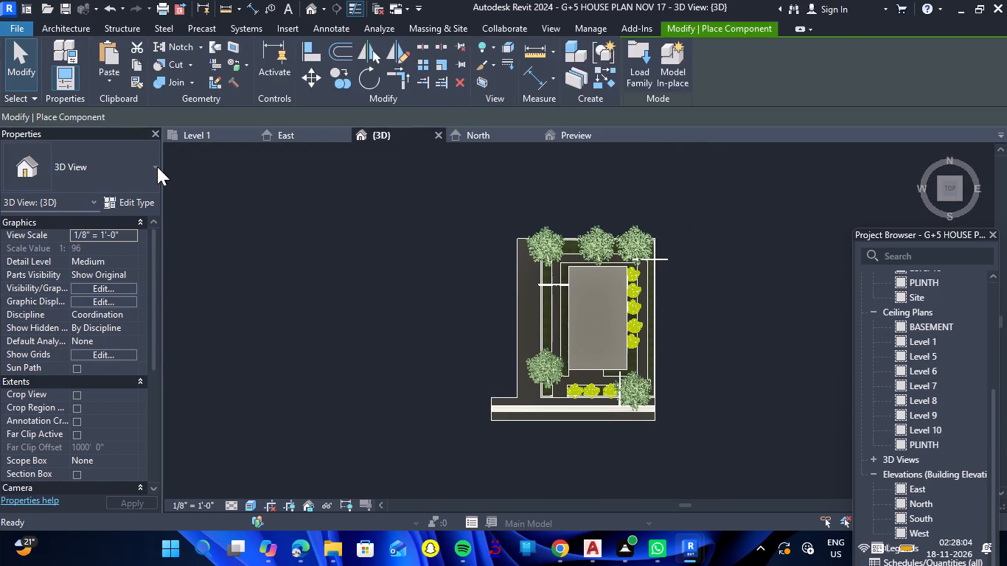
{"action": "left_click", "coordinate": [155, 167]}
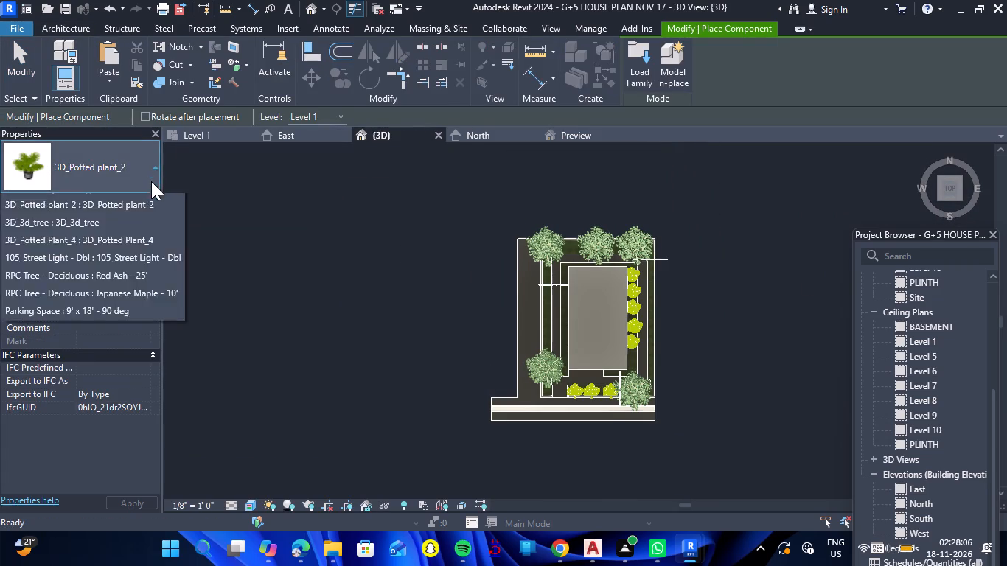
{"action": "scroll", "coordinate": [95, 279], "scroll_direction": "down", "scroll_amount": 2}
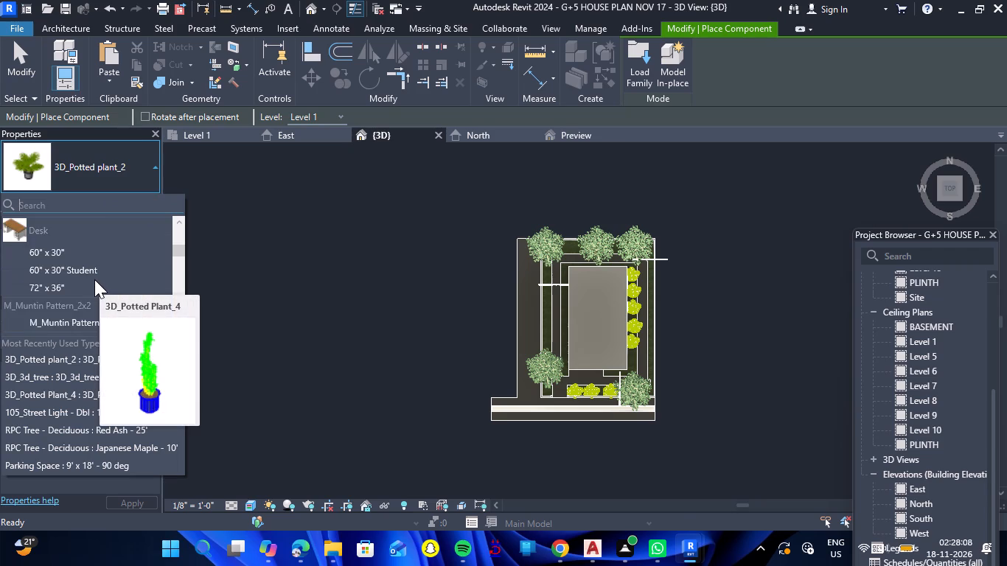
{"action": "scroll", "coordinate": [94, 279], "scroll_direction": "up", "scroll_amount": 2}
{"action": "scroll", "coordinate": [66, 314], "scroll_direction": "down", "scroll_amount": 1}
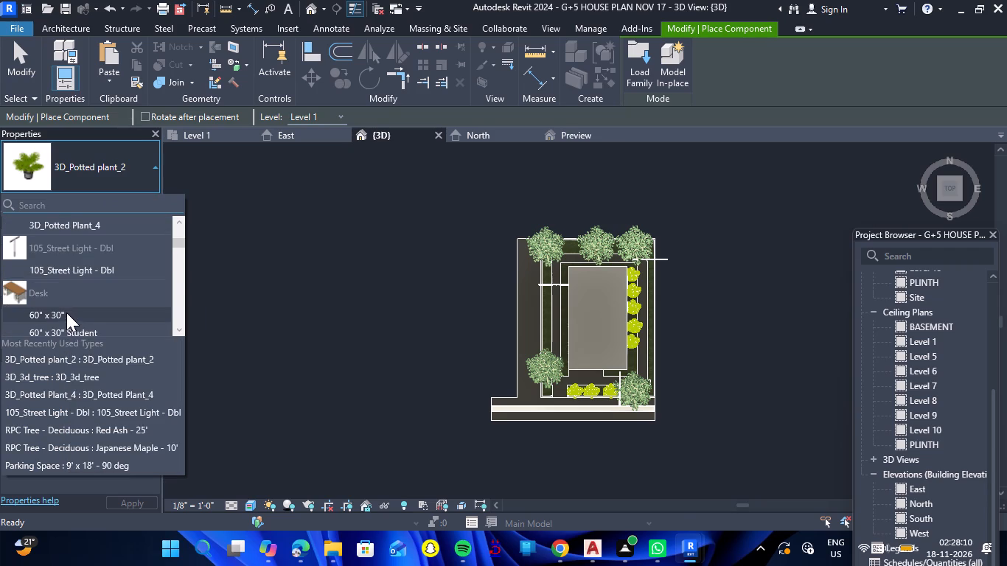
{"action": "left_click", "coordinate": [71, 274]}
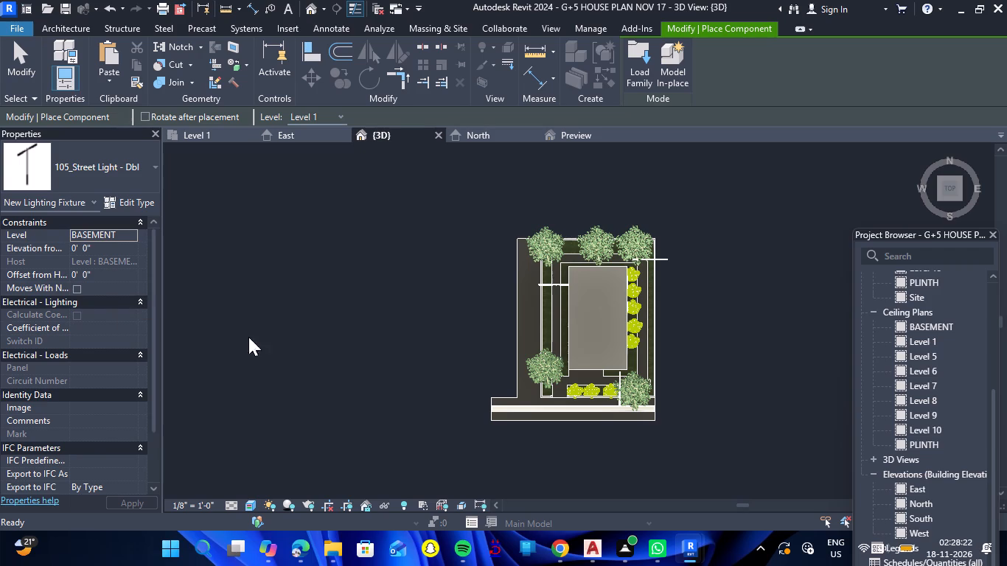
{"action": "scroll", "coordinate": [512, 409], "scroll_direction": "up", "scroll_amount": 7}
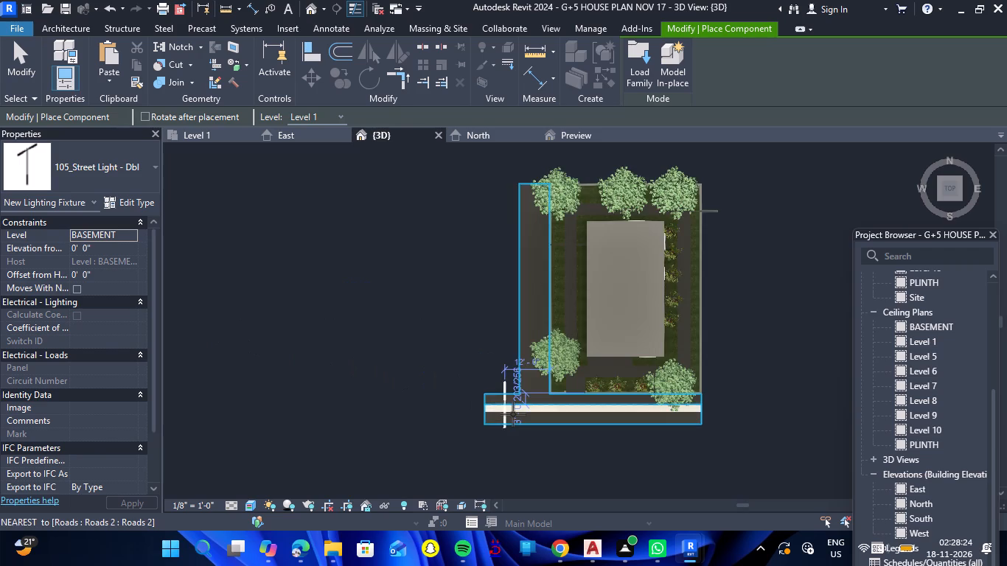
{"action": "scroll", "coordinate": [513, 414], "scroll_direction": "up", "scroll_amount": 6}
{"action": "left_click", "coordinate": [615, 393]}
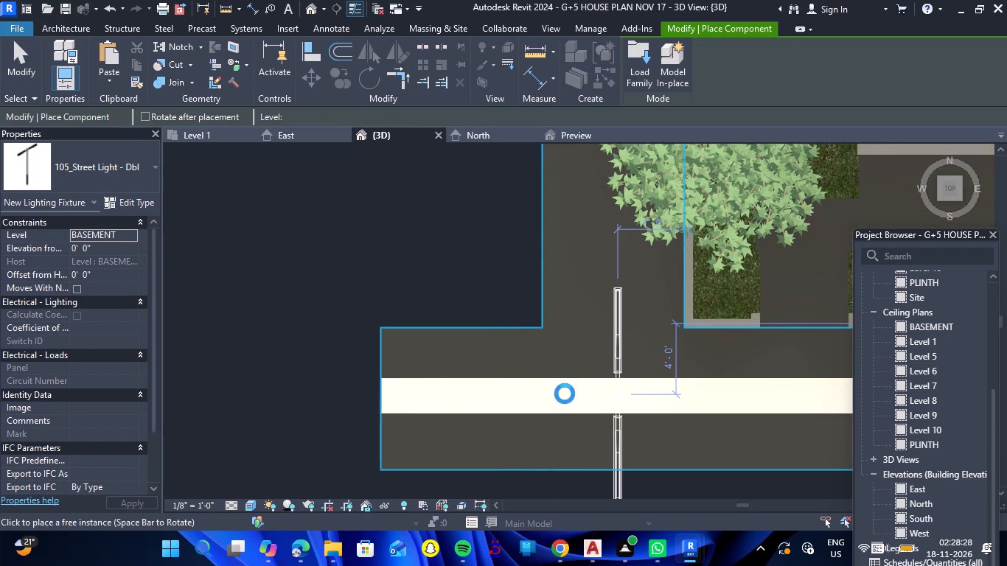
Place three more double street lights along the strip: beside the driveway entrance, in front of the planting bed, and near the east end.
{"action": "scroll", "coordinate": [562, 394], "scroll_direction": "down", "scroll_amount": 9}
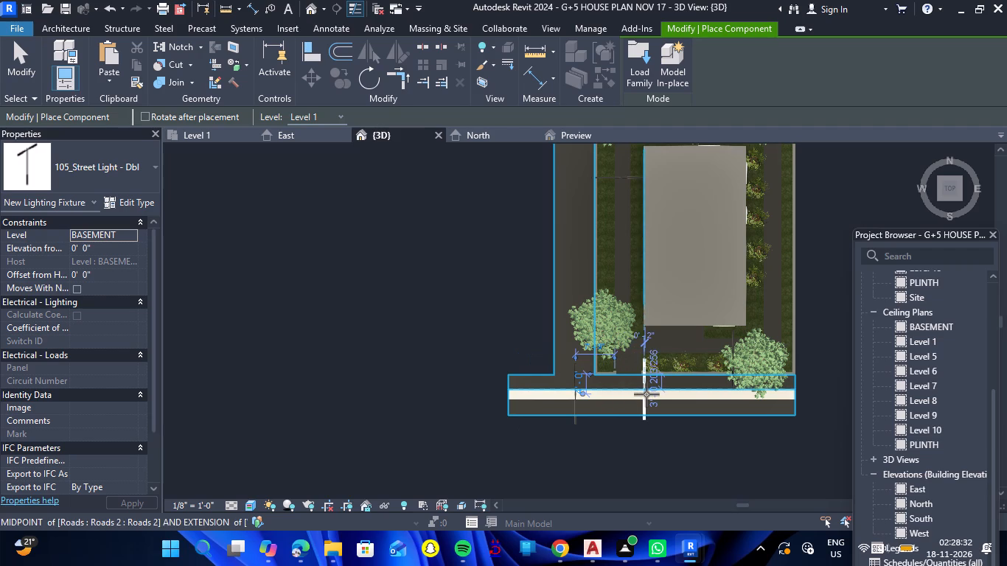
{"action": "left_click", "coordinate": [647, 394]}
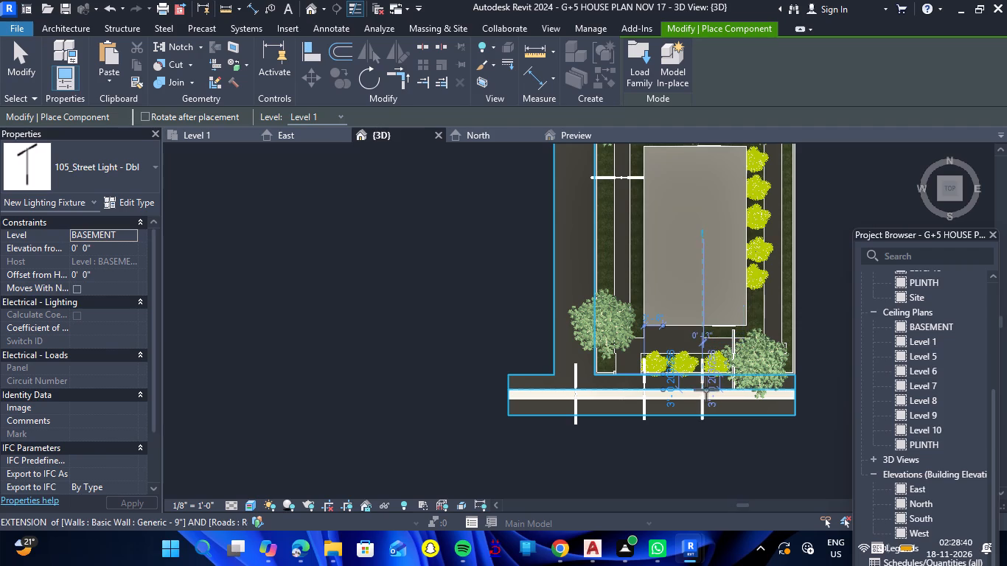
{"action": "scroll", "coordinate": [706, 390], "scroll_direction": "up", "scroll_amount": 7}
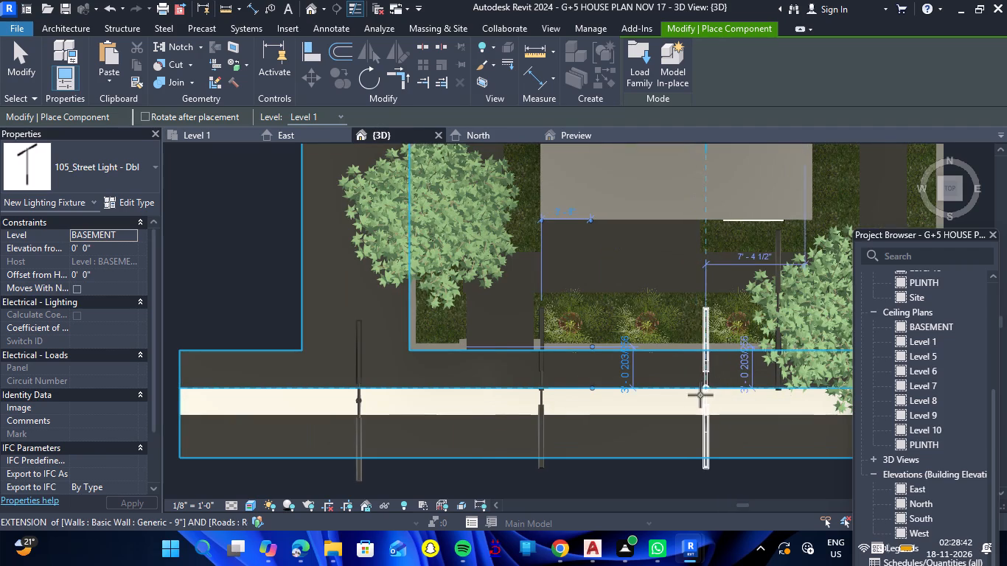
{"action": "left_click", "coordinate": [700, 402]}
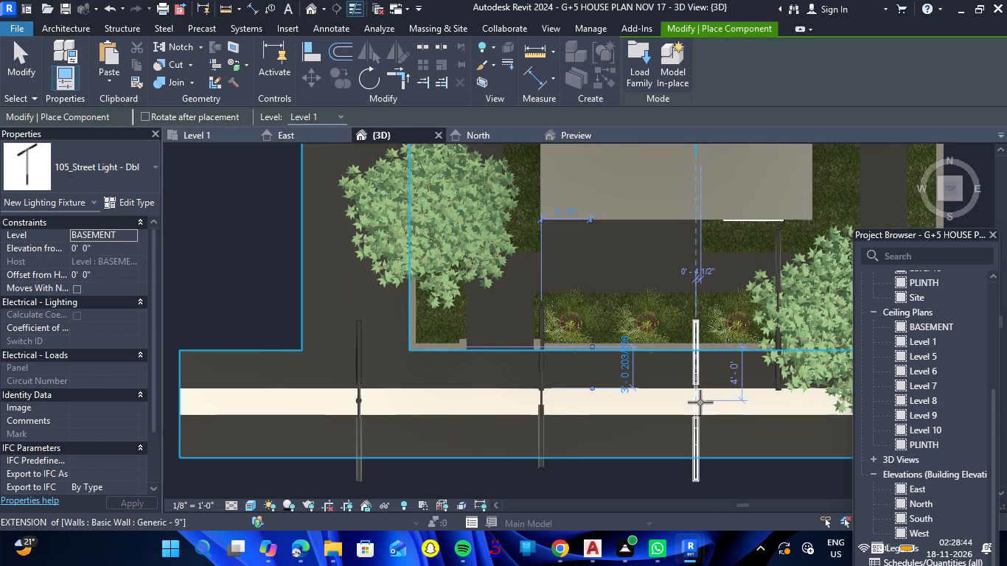
{"action": "scroll", "coordinate": [686, 399], "scroll_direction": "down", "scroll_amount": 7}
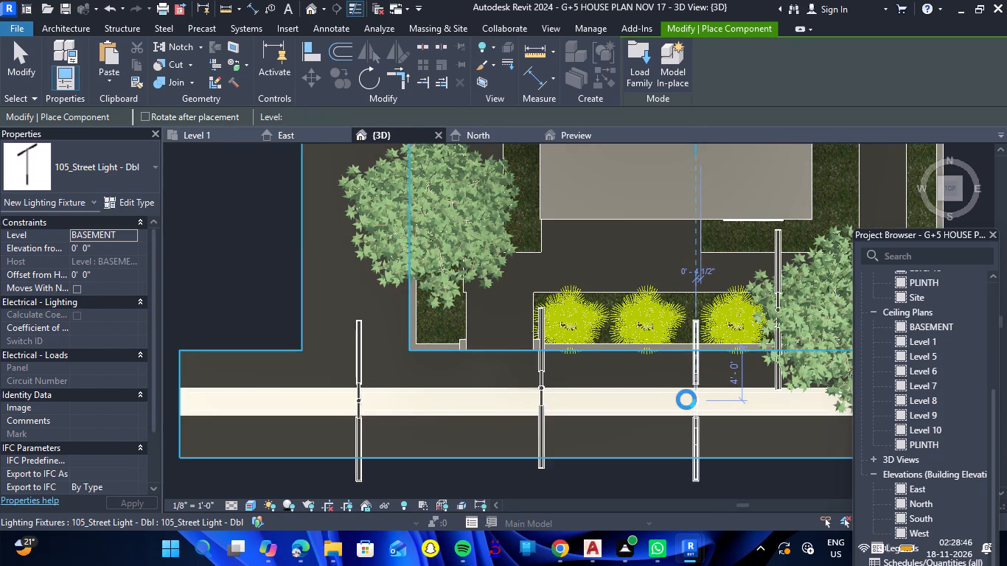
{"action": "scroll", "coordinate": [689, 399], "scroll_direction": "down", "scroll_amount": 6}
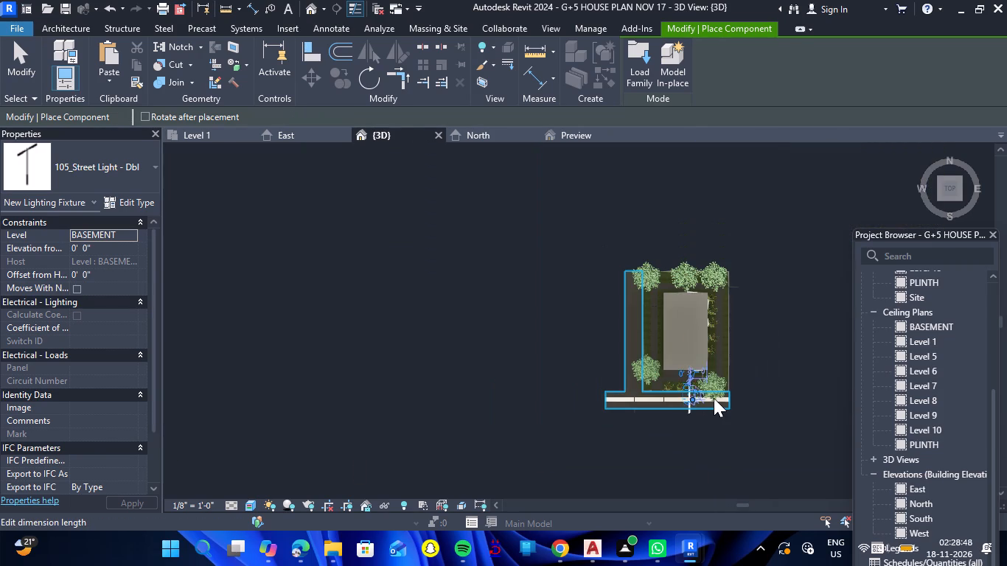
{"action": "scroll", "coordinate": [717, 397], "scroll_direction": "up", "scroll_amount": 12}
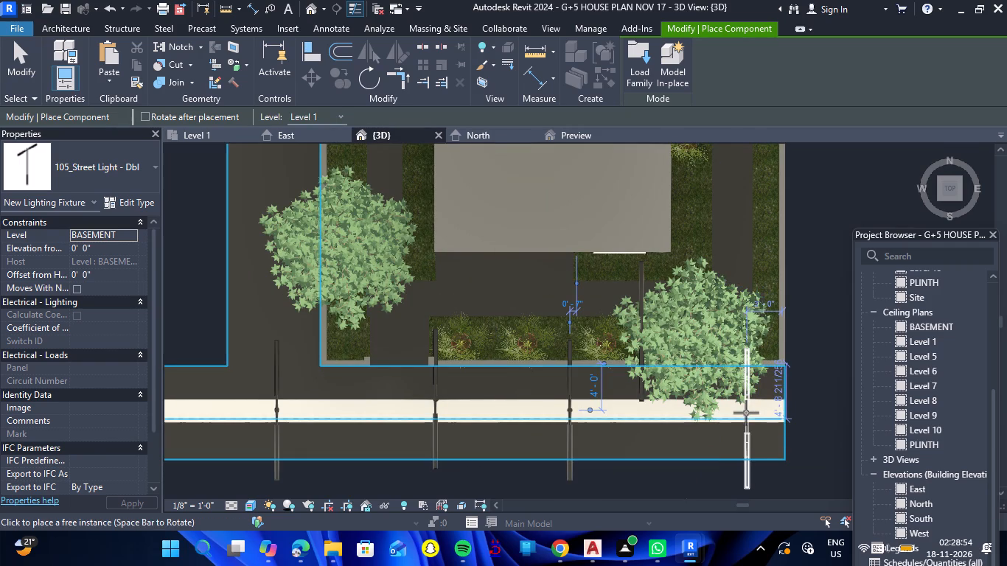
{"action": "left_click", "coordinate": [746, 410]}
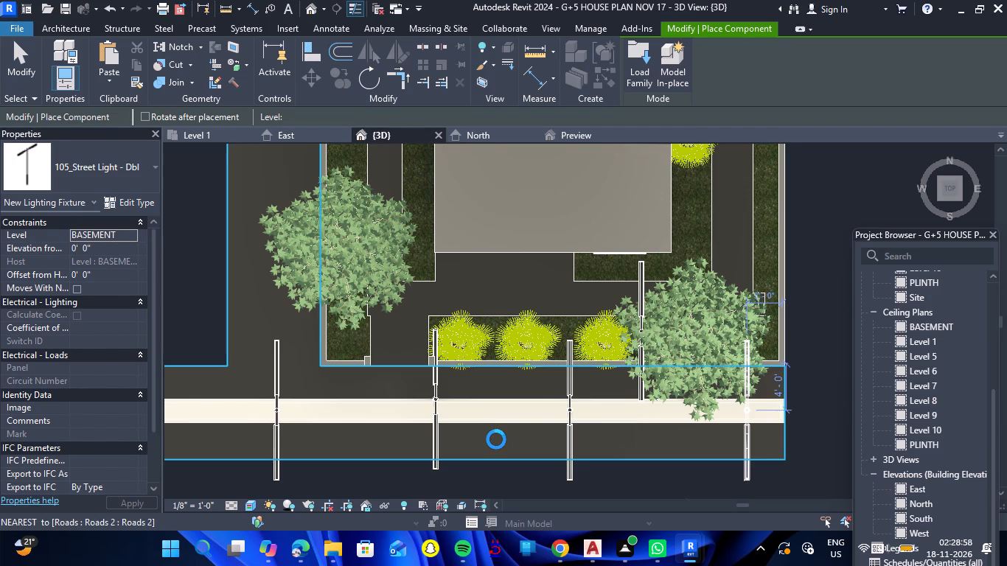
{"action": "key", "text": "Escape"}
{"action": "key", "text": "Escape"}
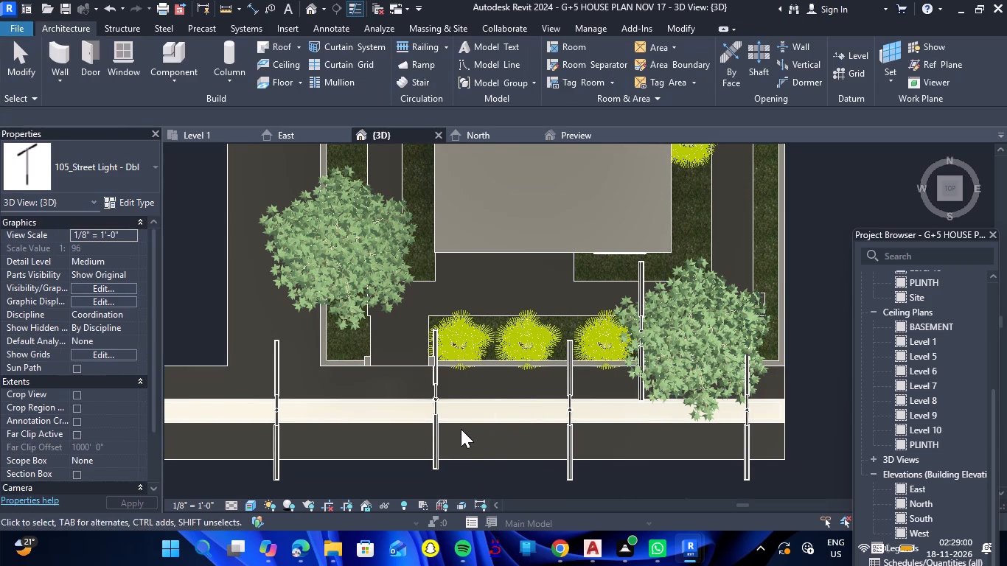
Set the distance from the front boundary wall to the street light beside the driveway entrance to 4'.
{"action": "left_click", "coordinate": [438, 429]}
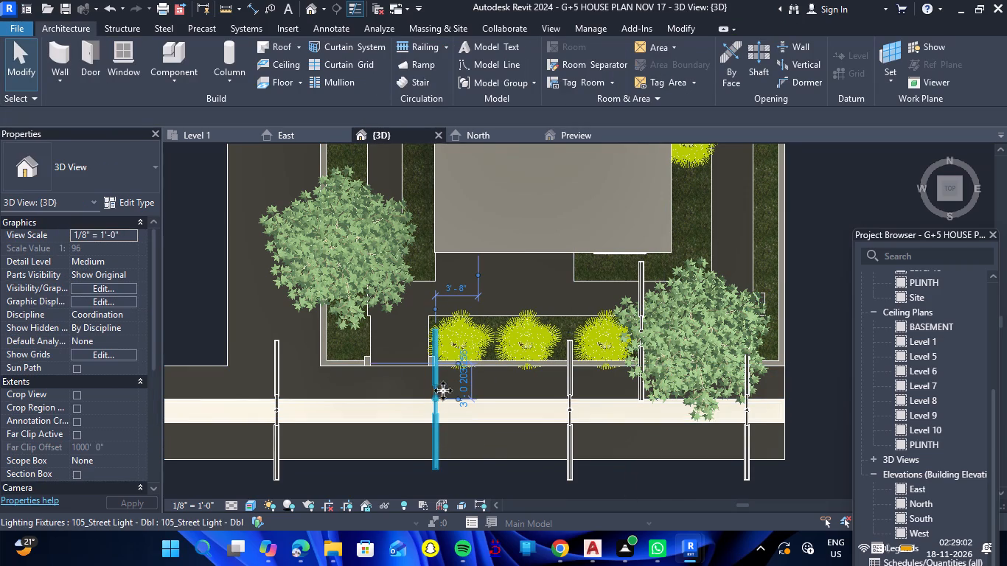
{"action": "left_click", "coordinate": [464, 386]}
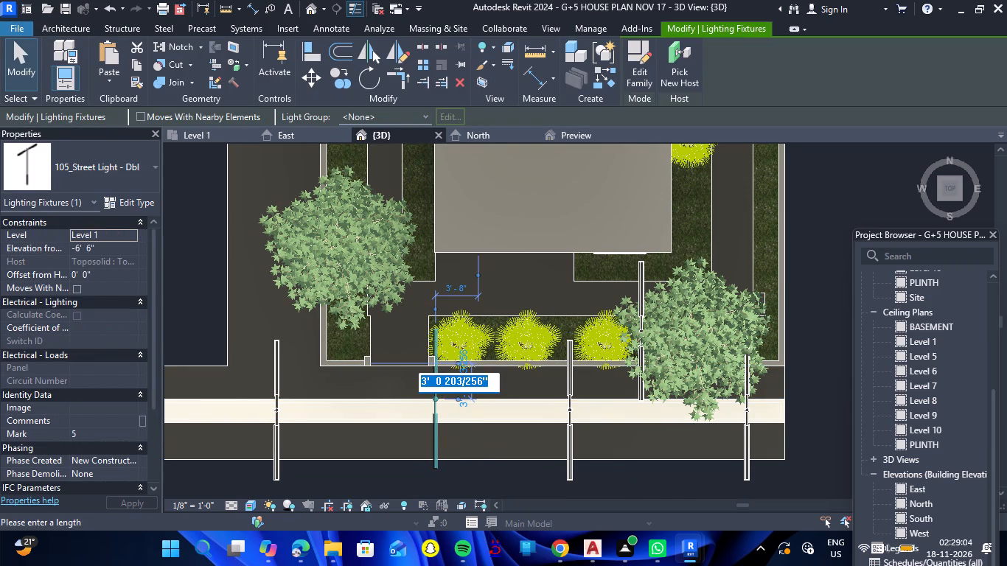
{"action": "type", "text": "4'"}
{"action": "key", "text": "Return"}
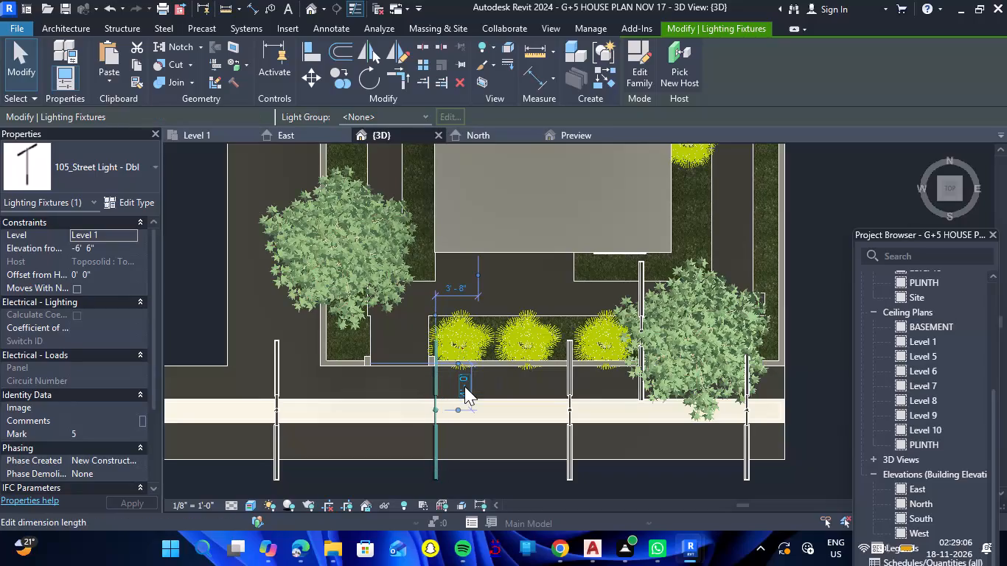
{"action": "left_click", "coordinate": [275, 412]}
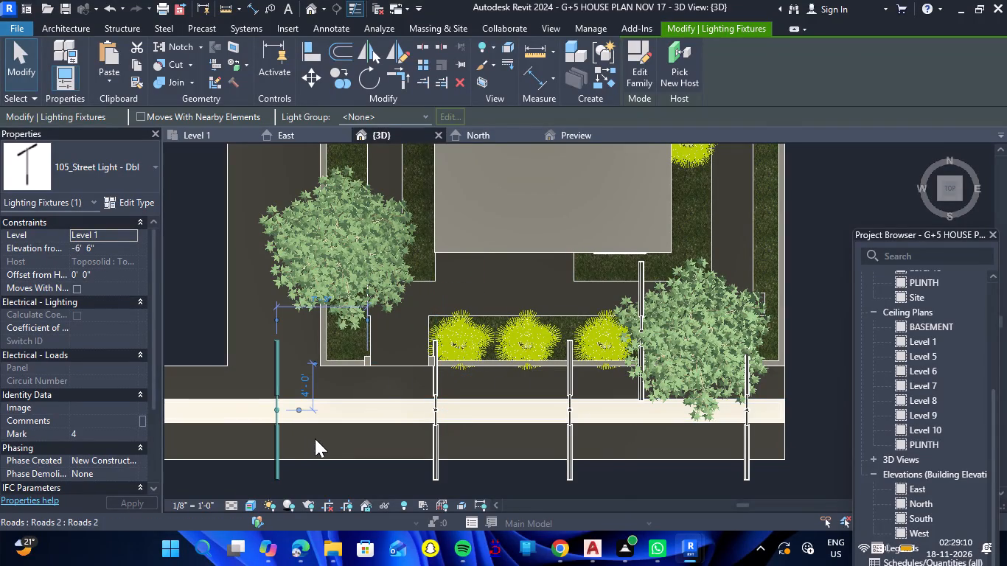
{"action": "key", "text": "Escape"}
Examine the row of street lights on the road strip and the whole site from angled front and side 3D views.
{"action": "scroll", "coordinate": [339, 425], "scroll_direction": "down", "scroll_amount": 7}
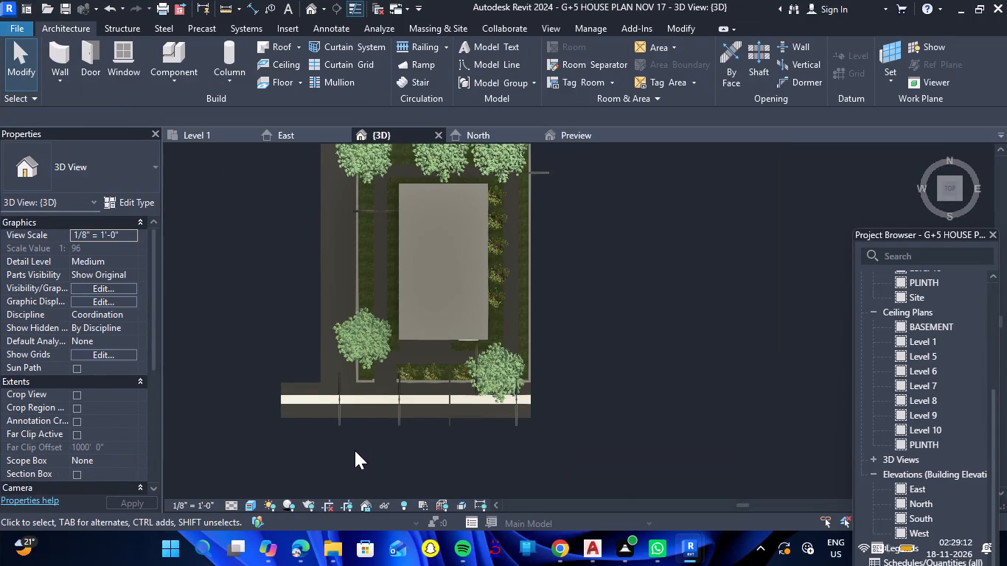
{"action": "left_click_drag", "start_coordinate": [354, 451], "coordinate": [378, 203], "text": "shift"}
{"action": "right_click_drag", "start_coordinate": [353, 451], "coordinate": [378, 202], "text": "shift"}
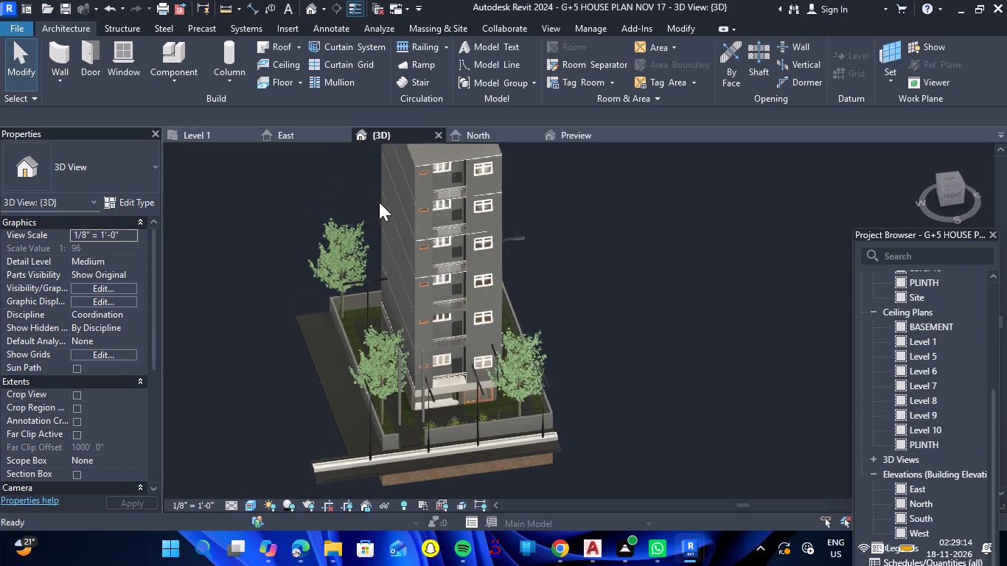
{"action": "scroll", "coordinate": [385, 272], "scroll_direction": "down", "scroll_amount": 5}
{"action": "left_click_drag", "start_coordinate": [386, 413], "coordinate": [397, 363]}
{"action": "right_click_drag", "start_coordinate": [386, 413], "coordinate": [397, 363], "text": "shift"}
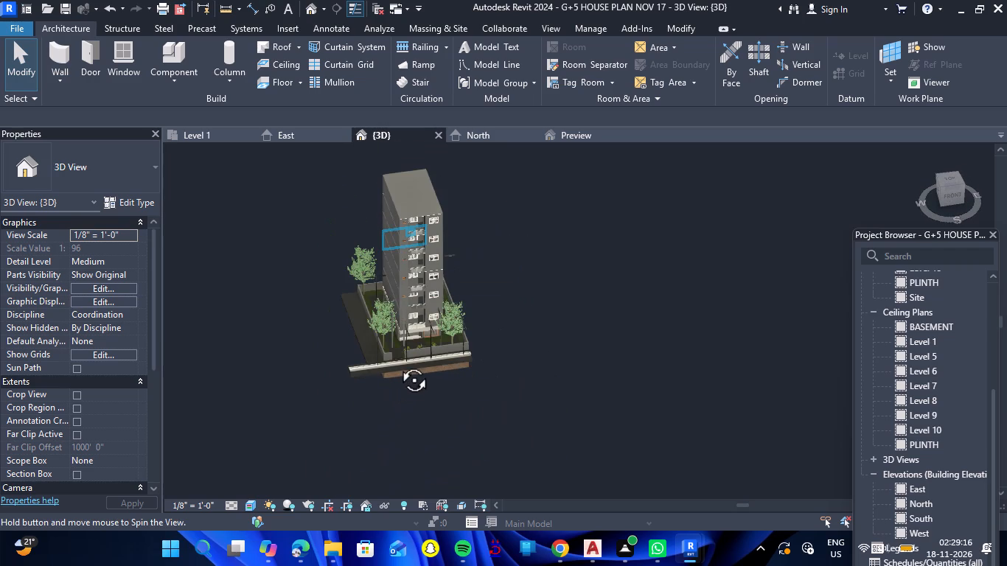
{"action": "right_click_drag", "start_coordinate": [397, 363], "coordinate": [414, 303], "text": "shift"}
{"action": "left_click_drag", "start_coordinate": [397, 363], "coordinate": [414, 303]}
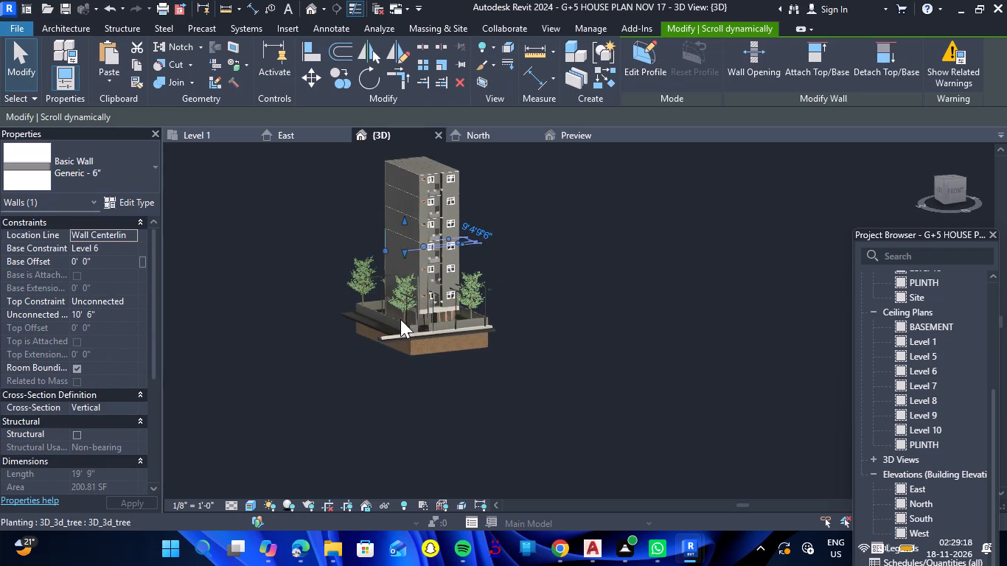
{"action": "scroll", "coordinate": [400, 319], "scroll_direction": "up", "scroll_amount": 13}
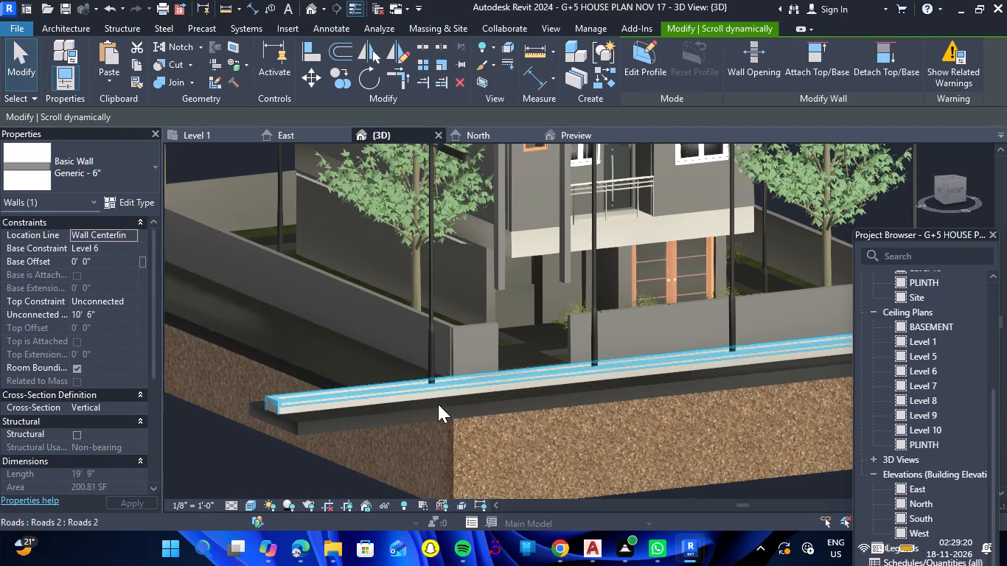
{"action": "scroll", "coordinate": [441, 428], "scroll_direction": "down", "scroll_amount": 3}
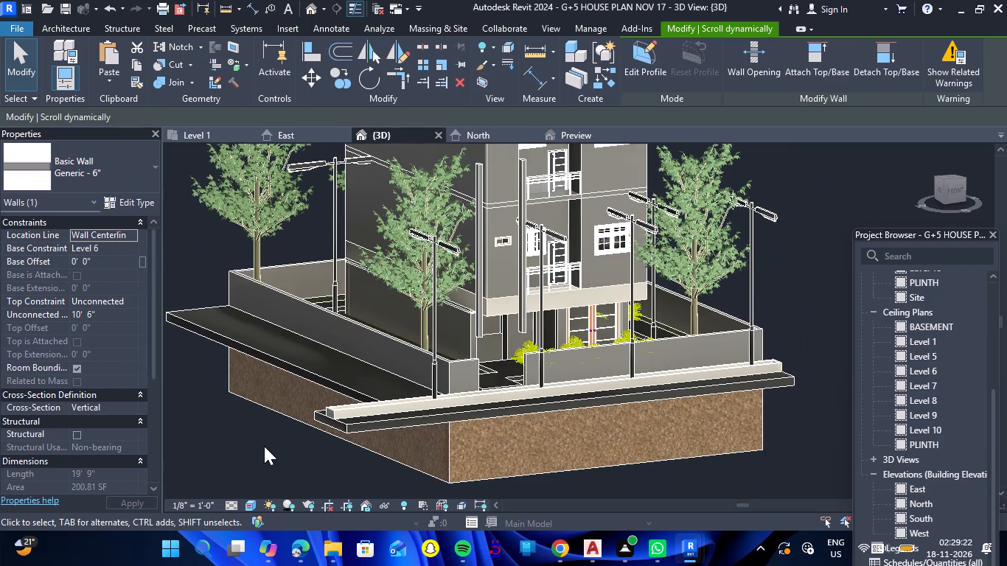
{"action": "left_click_drag", "start_coordinate": [262, 448], "coordinate": [338, 458], "text": "shift"}
{"action": "right_click_drag", "start_coordinate": [262, 448], "coordinate": [338, 458], "text": "shift"}
{"action": "scroll", "coordinate": [361, 446], "scroll_direction": "down", "scroll_amount": 7}
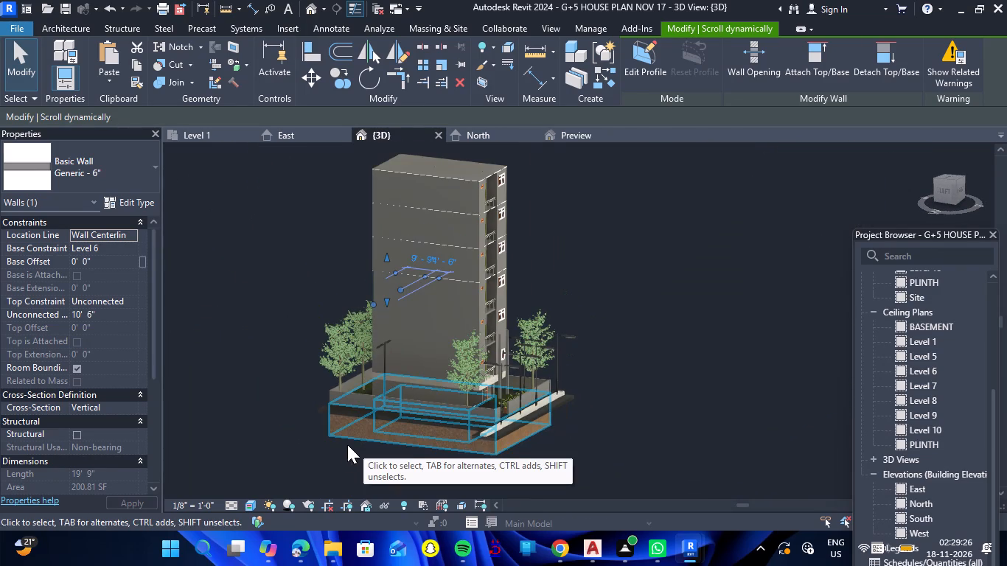
{"action": "key", "text": "Escape"}
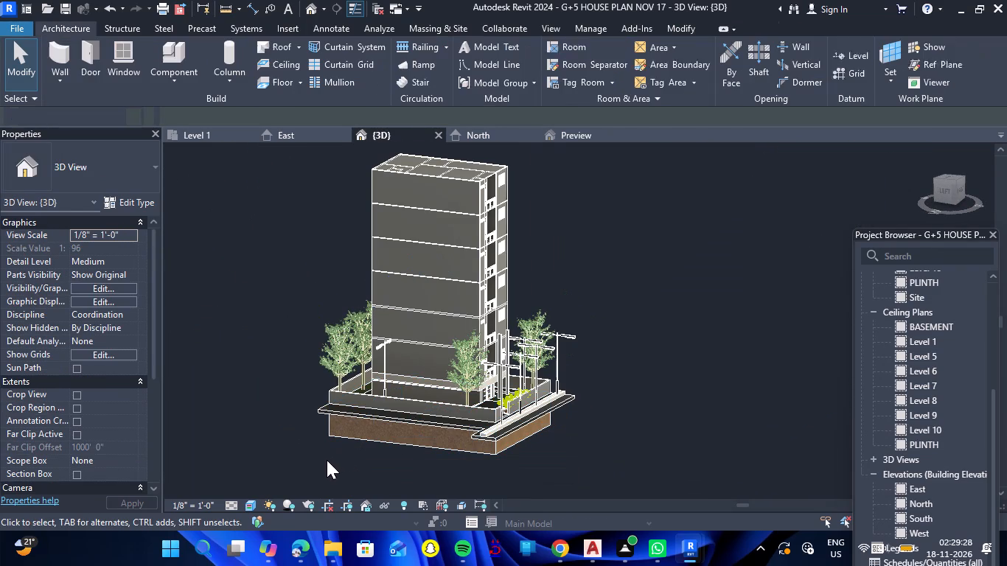
{"action": "left_click_drag", "start_coordinate": [327, 460], "coordinate": [398, 453], "text": "shift"}
{"action": "right_click_drag", "start_coordinate": [327, 460], "coordinate": [398, 453], "text": "shift"}
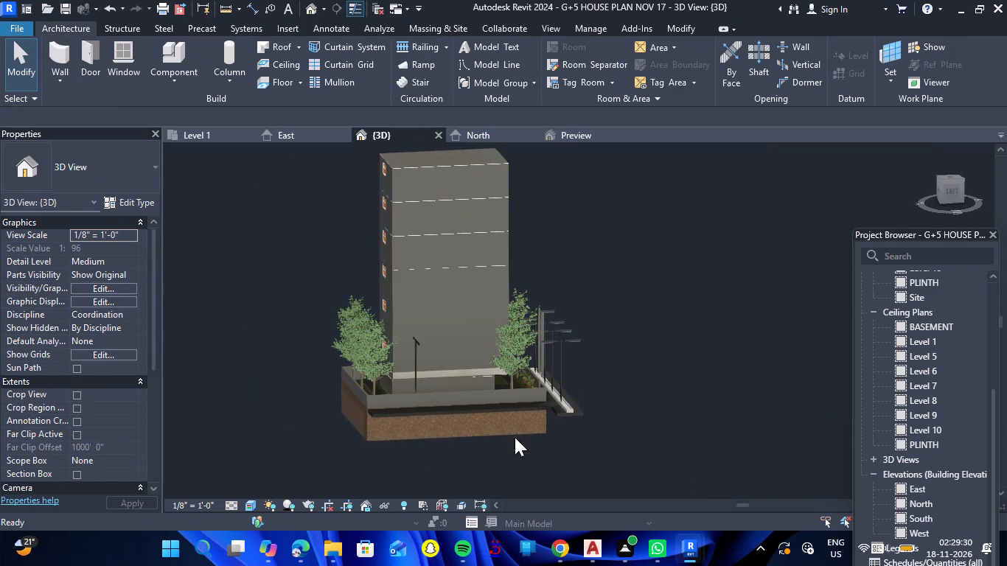
Set the unconnected height of the nearer tall Generic - 6" stub wall beside the front road strip to 4'.
{"action": "scroll", "coordinate": [574, 368], "scroll_direction": "up", "scroll_amount": 6}
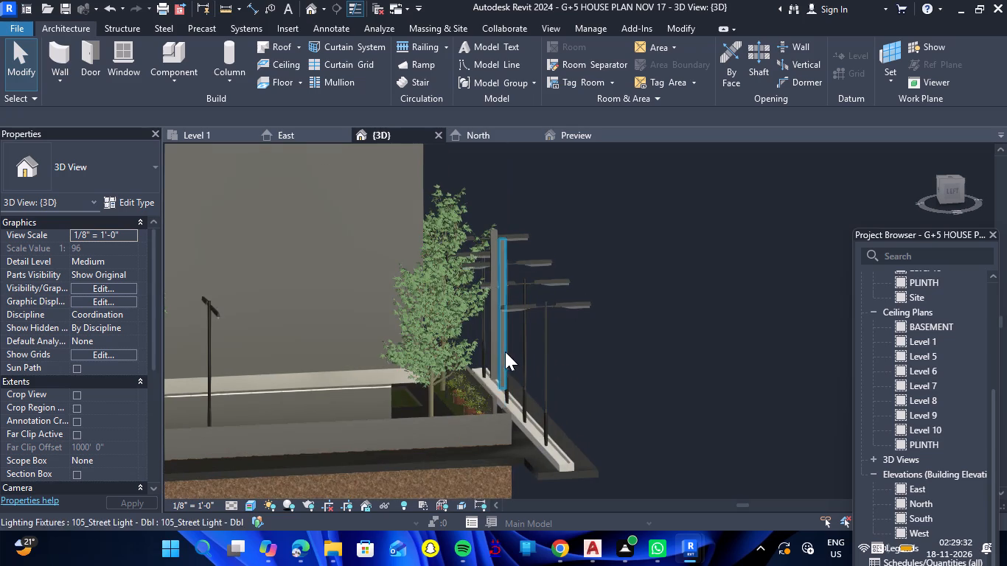
{"action": "scroll", "coordinate": [480, 260], "scroll_direction": "up", "scroll_amount": 8}
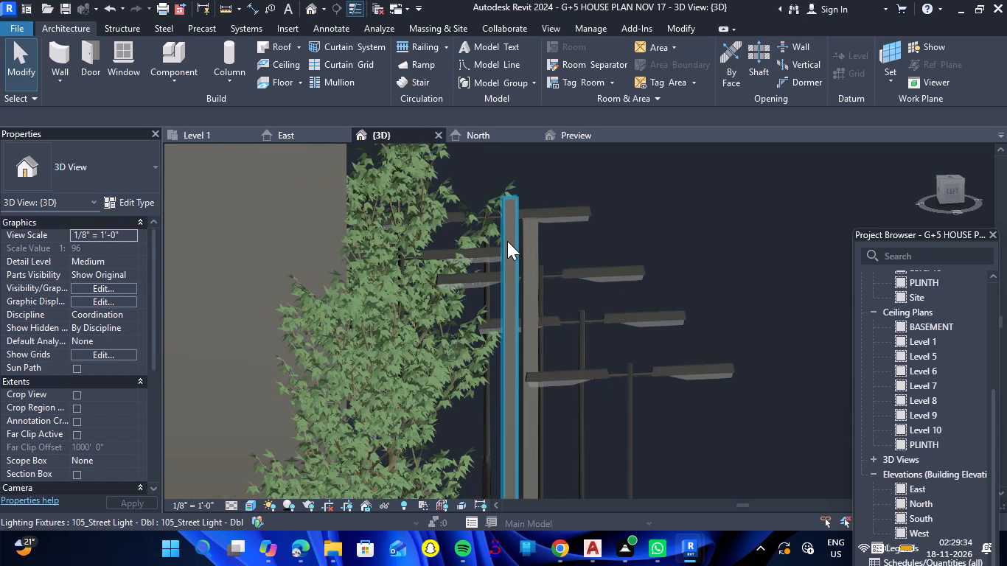
{"action": "scroll", "coordinate": [507, 241], "scroll_direction": "up", "scroll_amount": 2}
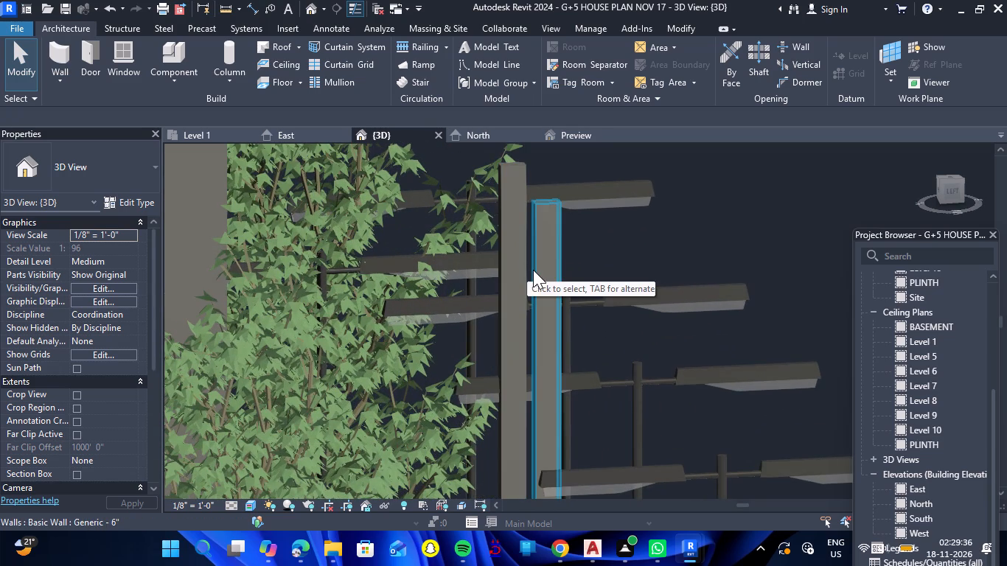
{"action": "left_click", "coordinate": [533, 270]}
{"action": "scroll", "coordinate": [534, 269], "scroll_direction": "down", "scroll_amount": 3}
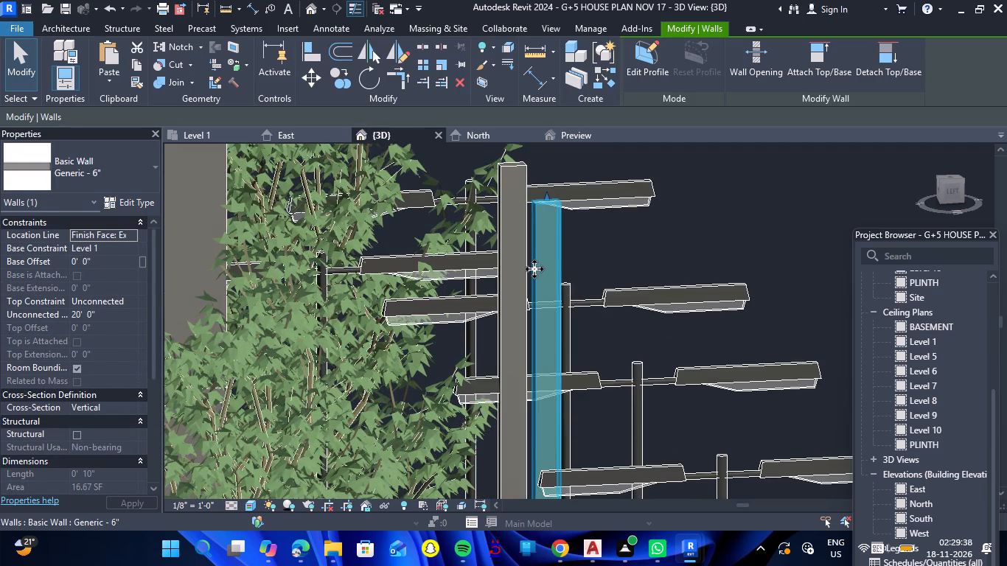
{"action": "scroll", "coordinate": [534, 269], "scroll_direction": "down", "scroll_amount": 4}
{"action": "left_click", "coordinate": [122, 317]}
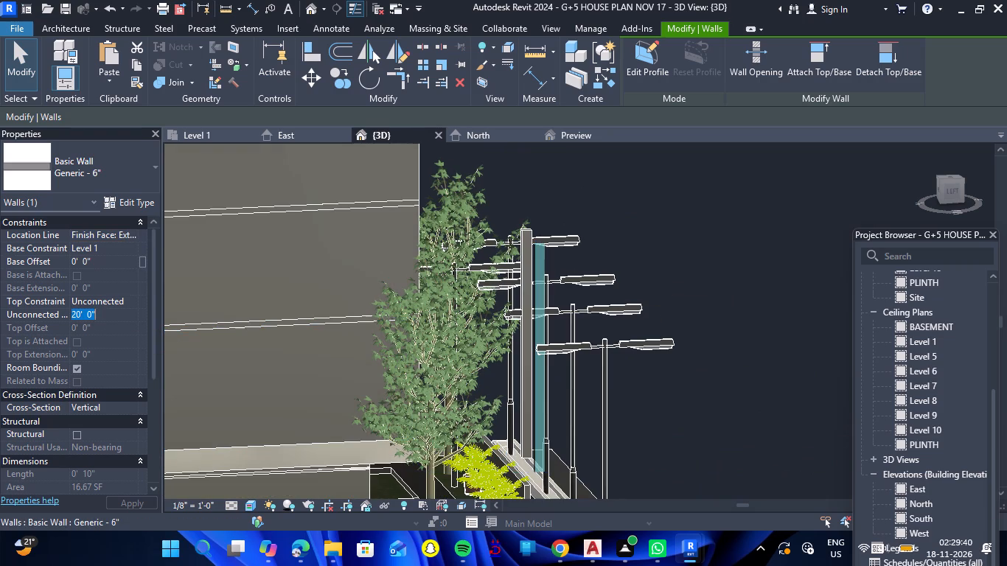
{"action": "type", "text": "4'"}
{"action": "key", "text": "Return"}
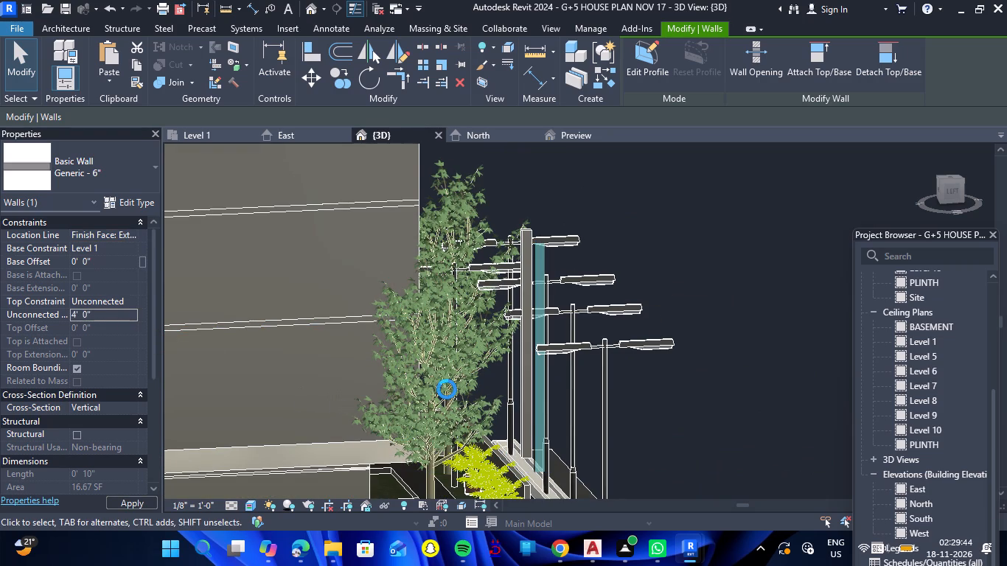
Set the same stub wall's base constraint to BASEMENT with a base offset of 4'.
{"action": "scroll", "coordinate": [447, 389], "scroll_direction": "down", "scroll_amount": 7}
{"action": "scroll", "coordinate": [482, 424], "scroll_direction": "up", "scroll_amount": 5}
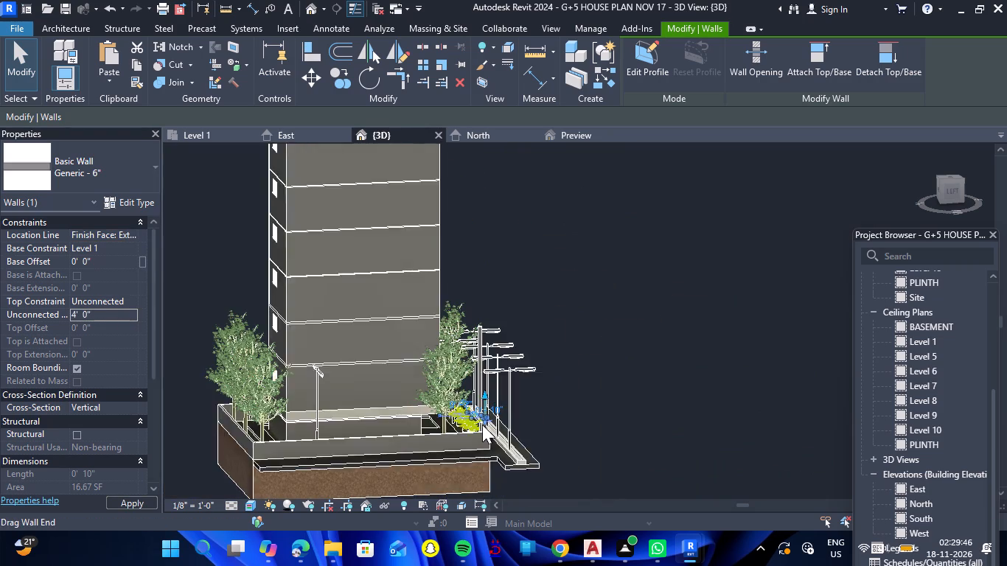
{"action": "scroll", "coordinate": [482, 424], "scroll_direction": "up", "scroll_amount": 7}
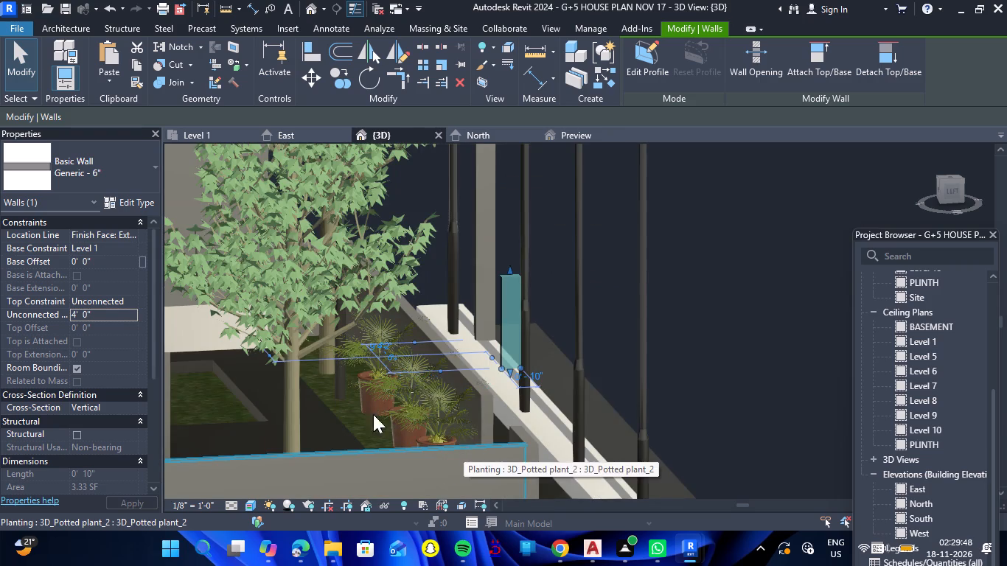
{"action": "left_click", "coordinate": [132, 248]}
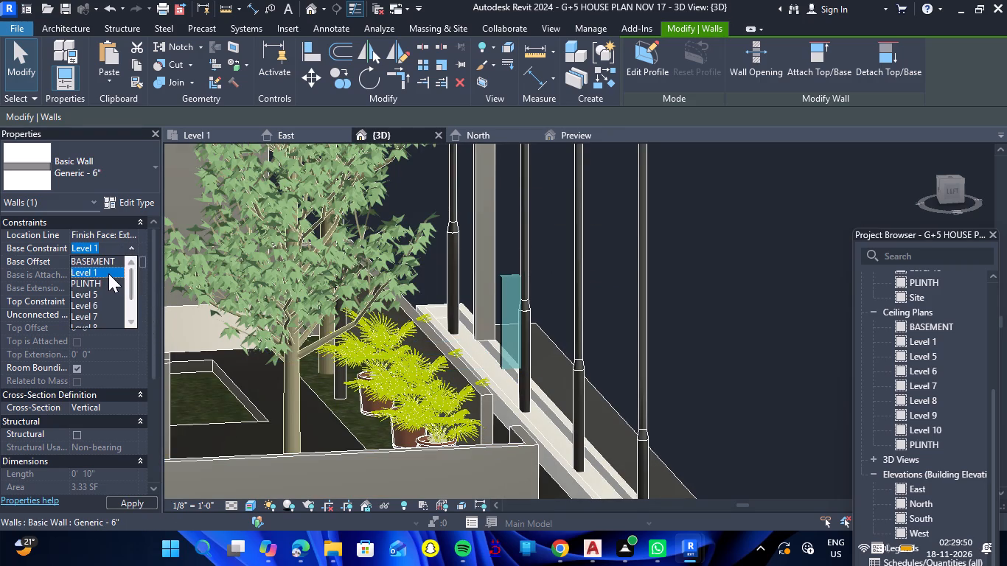
{"action": "double_click", "coordinate": [105, 265]}
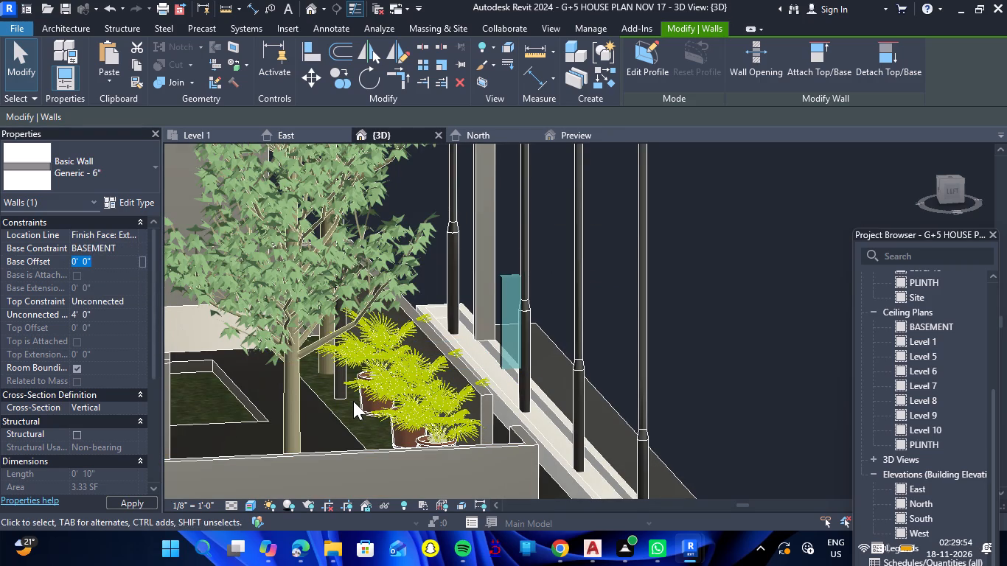
{"action": "scroll", "coordinate": [442, 348], "scroll_direction": "down", "scroll_amount": 5}
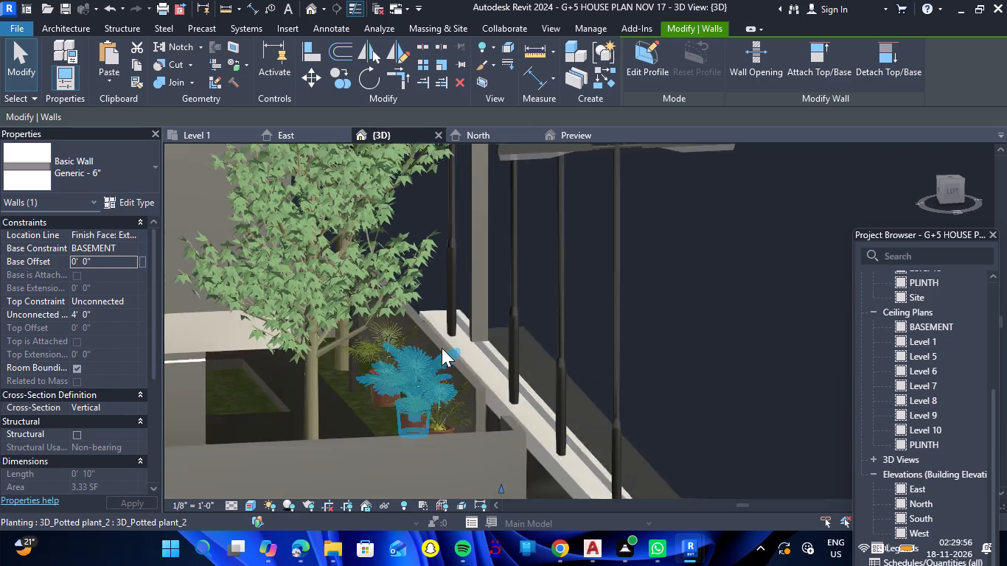
{"action": "scroll", "coordinate": [442, 348], "scroll_direction": "down", "scroll_amount": 2}
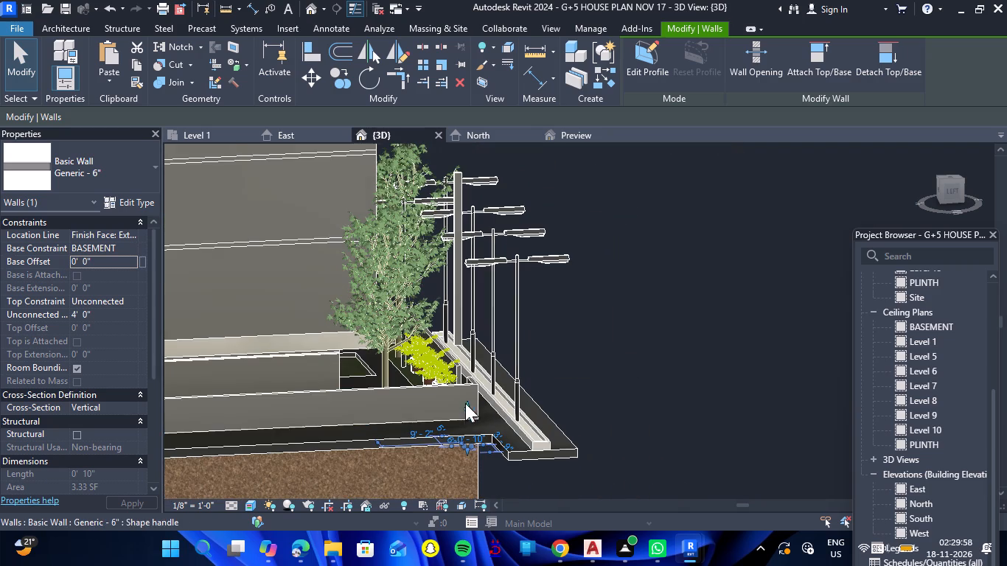
{"action": "left_click", "coordinate": [105, 267]}
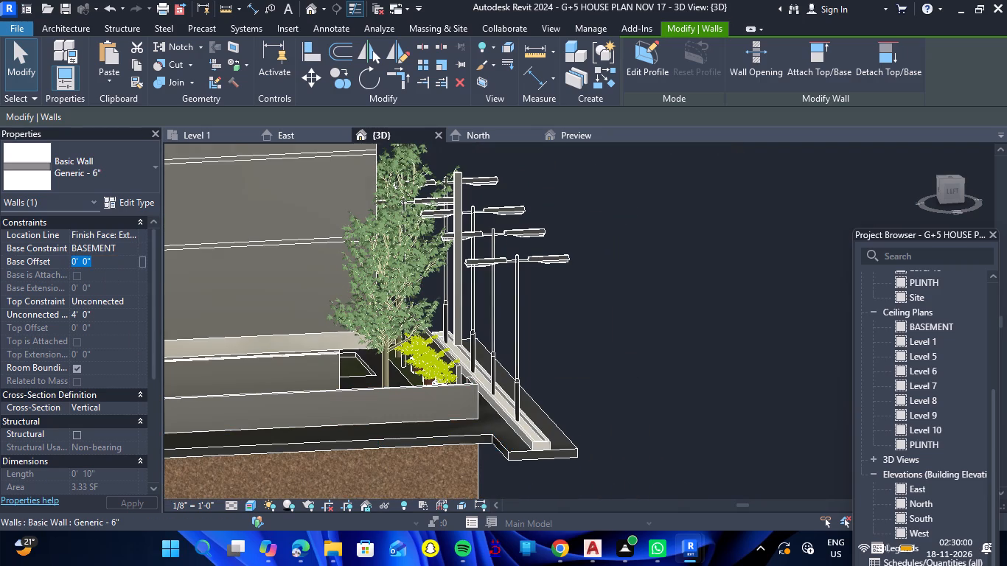
{"action": "type", "text": "4'"}
{"action": "key", "text": "Return"}
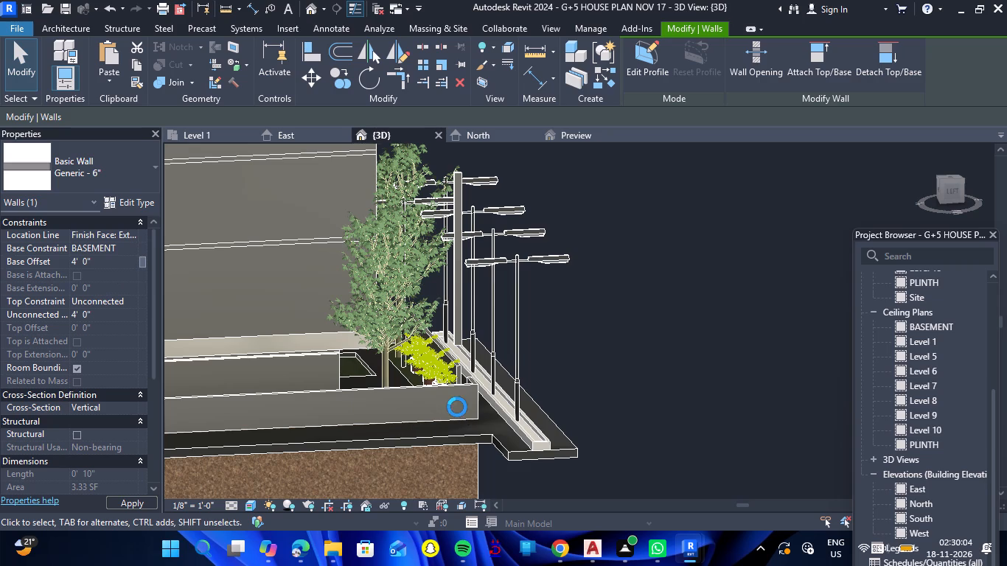
Give the remaining tall stub wall a 4' unconnected height, a BASEMENT base constraint and a 4' base offset.
{"action": "left_click", "coordinate": [459, 334]}
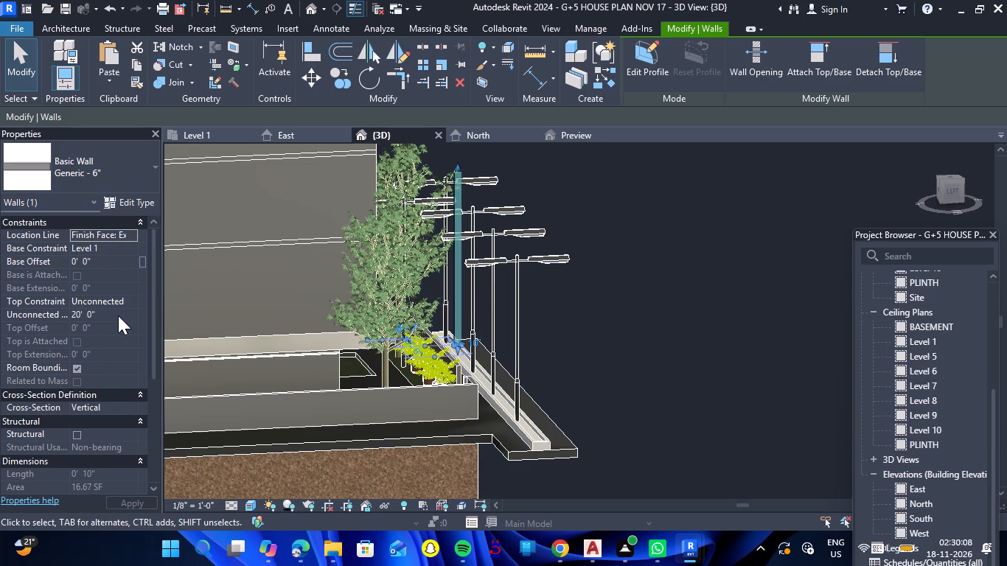
{"action": "left_click", "coordinate": [118, 315]}
{"action": "type", "text": "4'"}
{"action": "key", "text": "Return"}
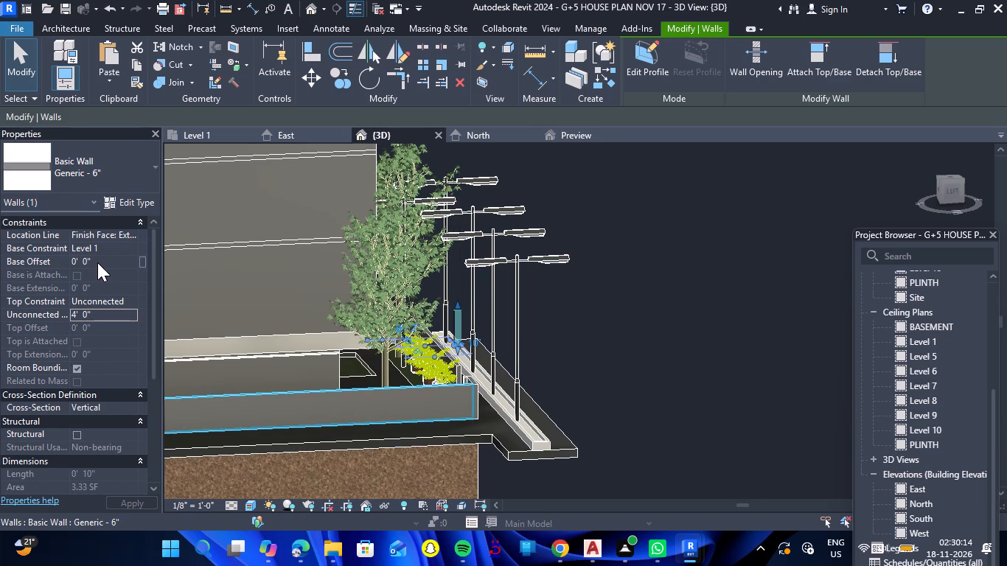
{"action": "left_click", "coordinate": [132, 250]}
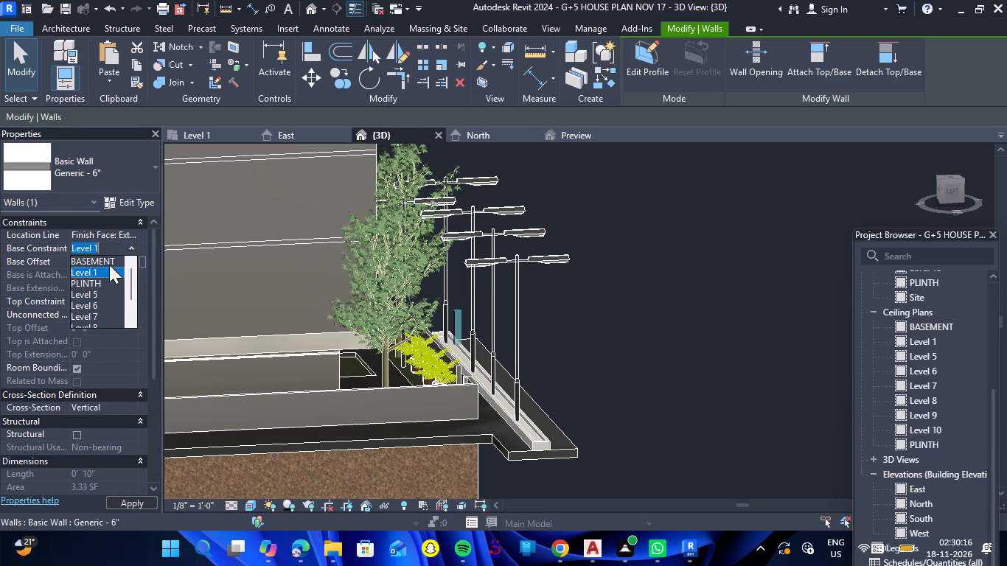
{"action": "left_click", "coordinate": [108, 260]}
{"action": "left_click", "coordinate": [101, 264]}
{"action": "type", "text": "4'"}
{"action": "key", "text": "Return"}
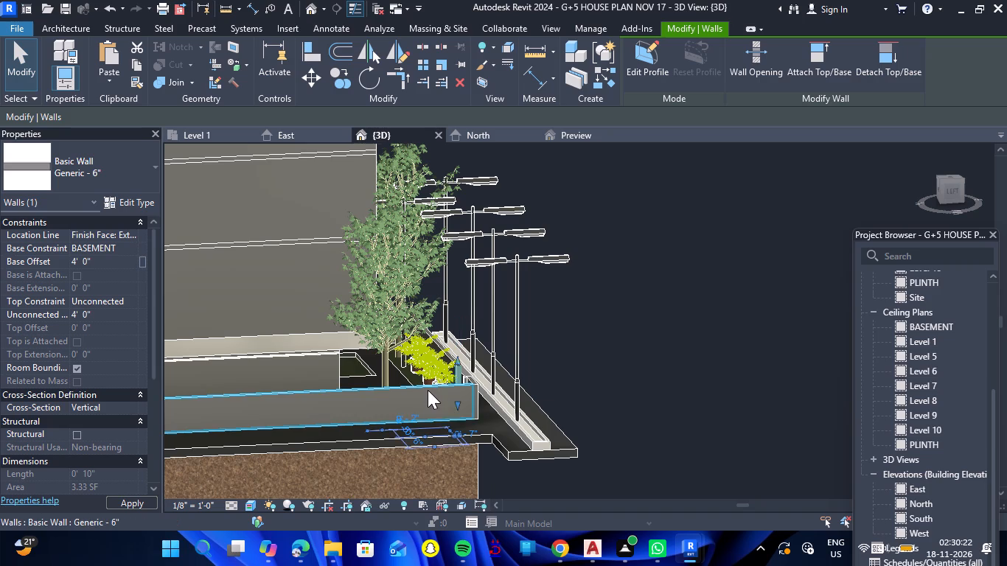
{"action": "left_click", "coordinate": [583, 388]}
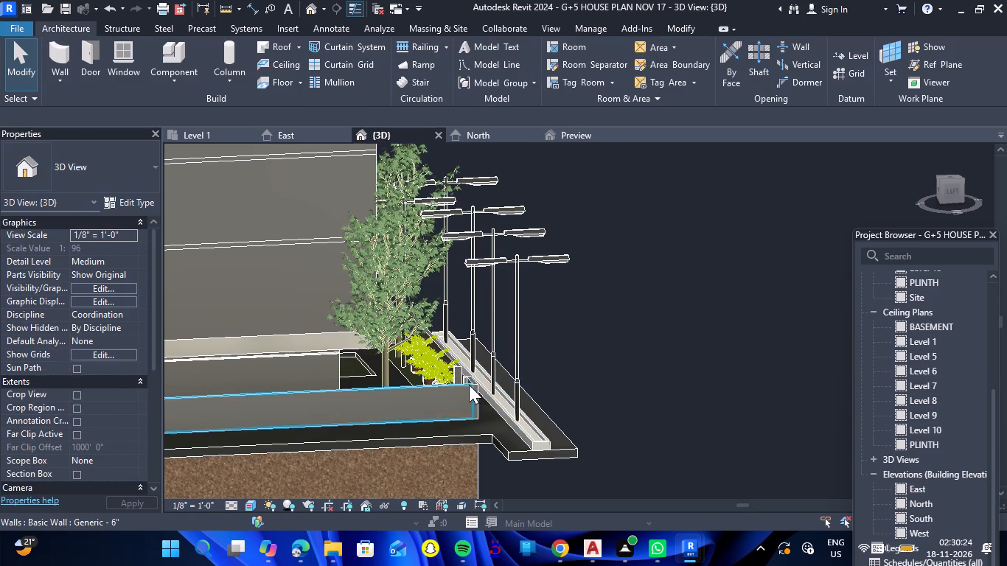
Examine the shortened stub walls against the boundary wall and the road strip, close up and from farther away.
{"action": "scroll", "coordinate": [468, 383], "scroll_direction": "up", "scroll_amount": 12}
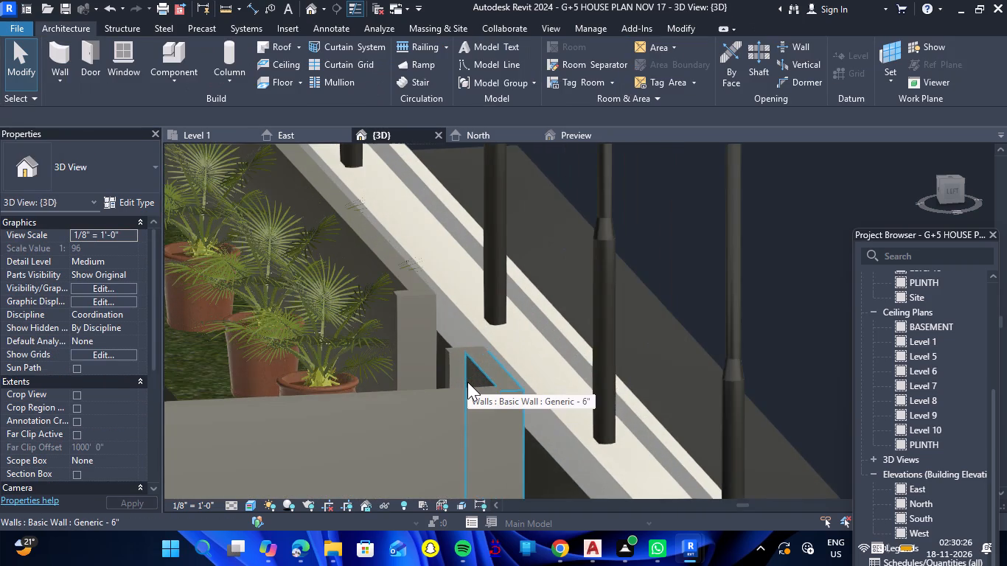
{"action": "scroll", "coordinate": [467, 382], "scroll_direction": "down", "scroll_amount": 12}
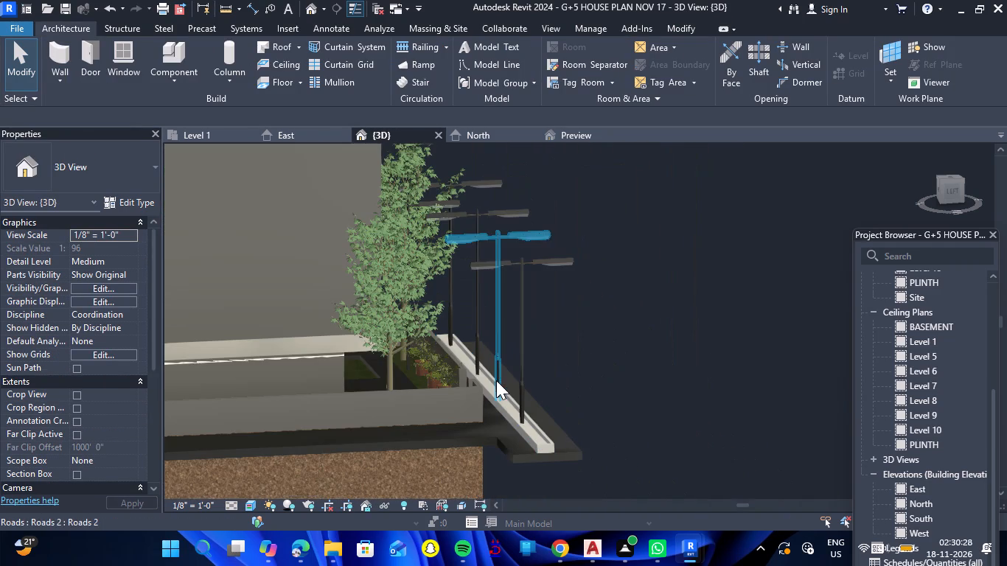
{"action": "scroll", "coordinate": [569, 399], "scroll_direction": "down", "scroll_amount": 2}
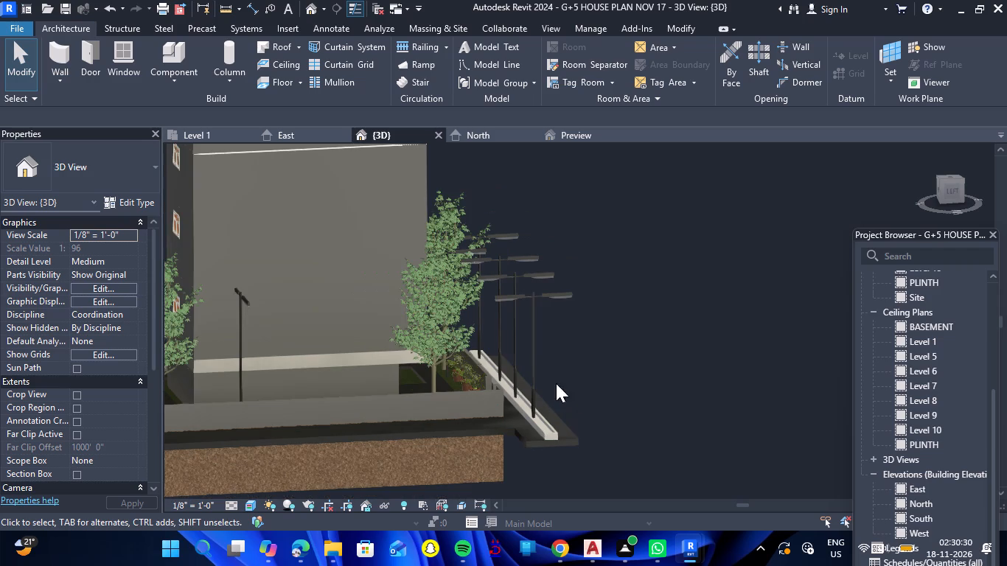
{"action": "scroll", "coordinate": [232, 390], "scroll_direction": "up", "scroll_amount": 5}
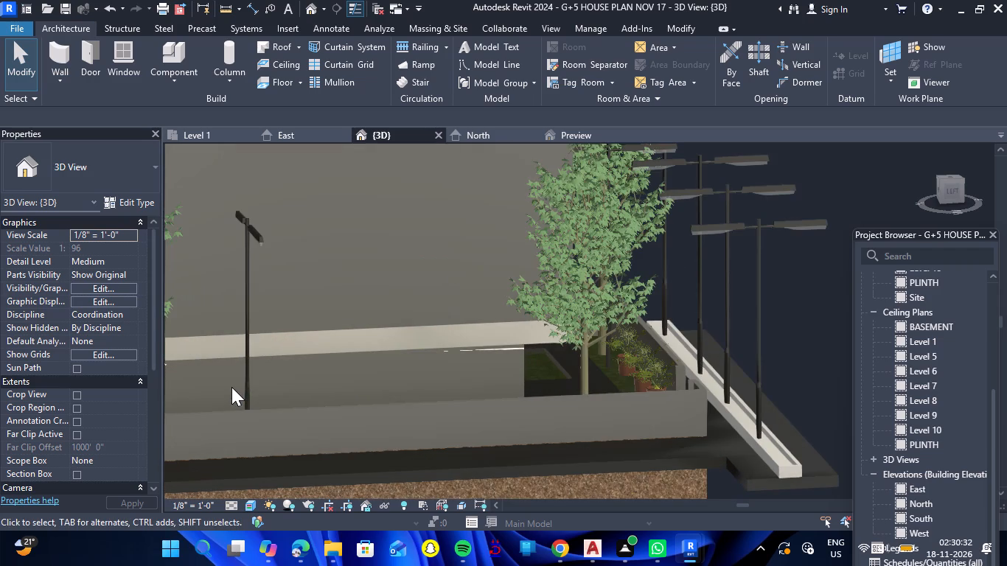
{"action": "scroll", "coordinate": [232, 384], "scroll_direction": "down", "scroll_amount": 7}
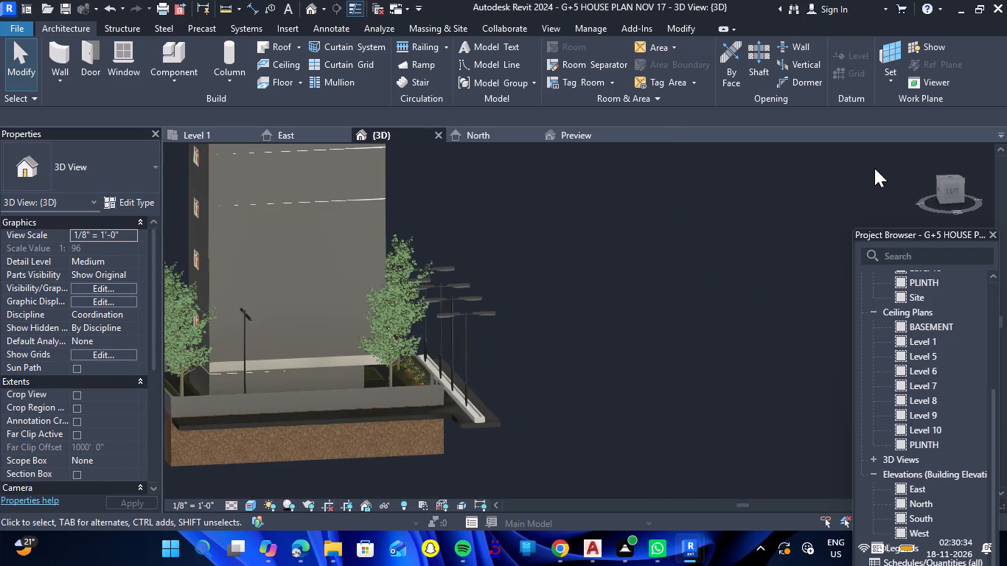
In the top view, start a BASEMENT-type toposolid and sketch a 28' wide rectangle along the front road's full outer edge.
{"action": "left_click", "coordinate": [952, 177]}
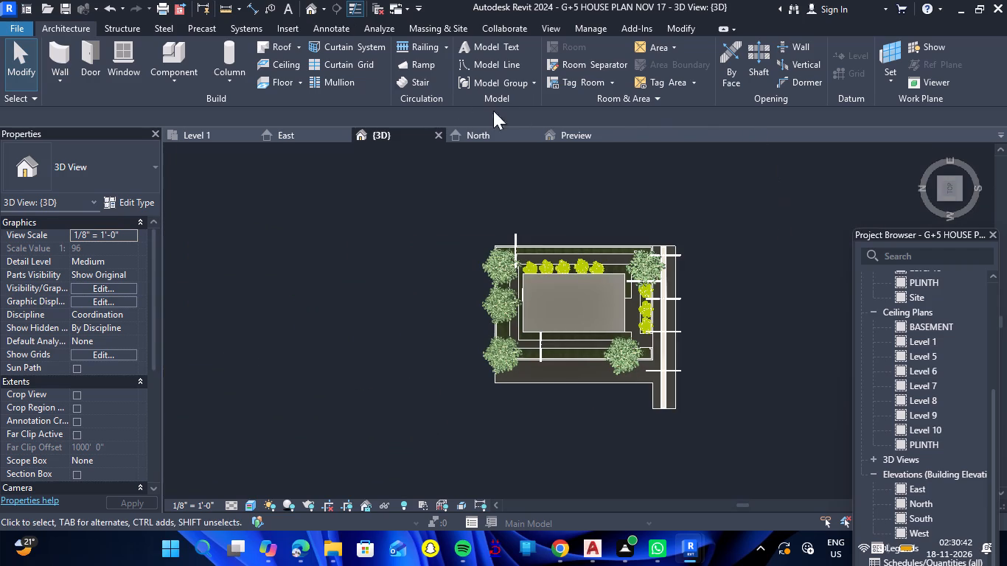
{"action": "left_click", "coordinate": [436, 24]}
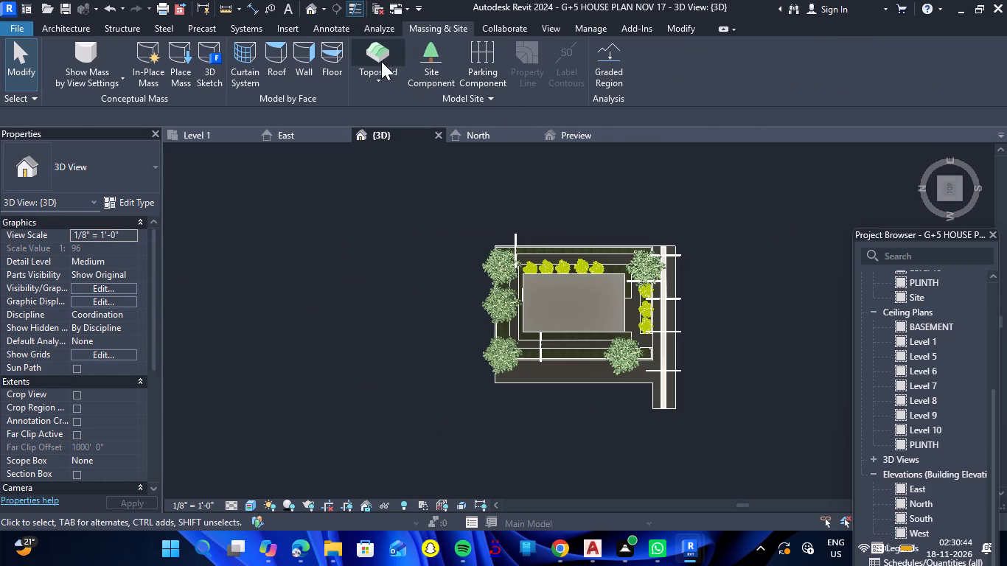
{"action": "left_click", "coordinate": [382, 59]}
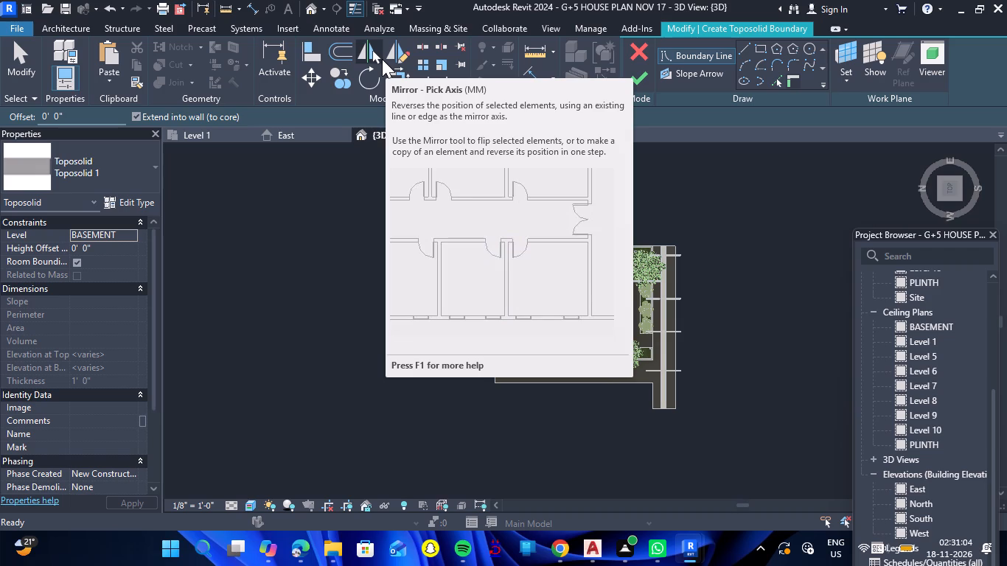
{"action": "left_click", "coordinate": [151, 164]}
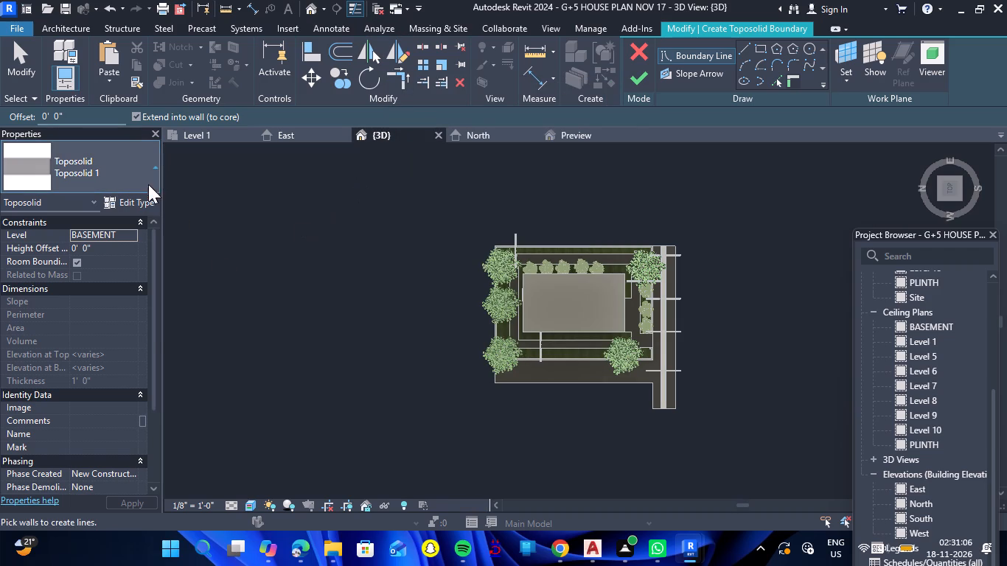
{"action": "left_click", "coordinate": [111, 246]}
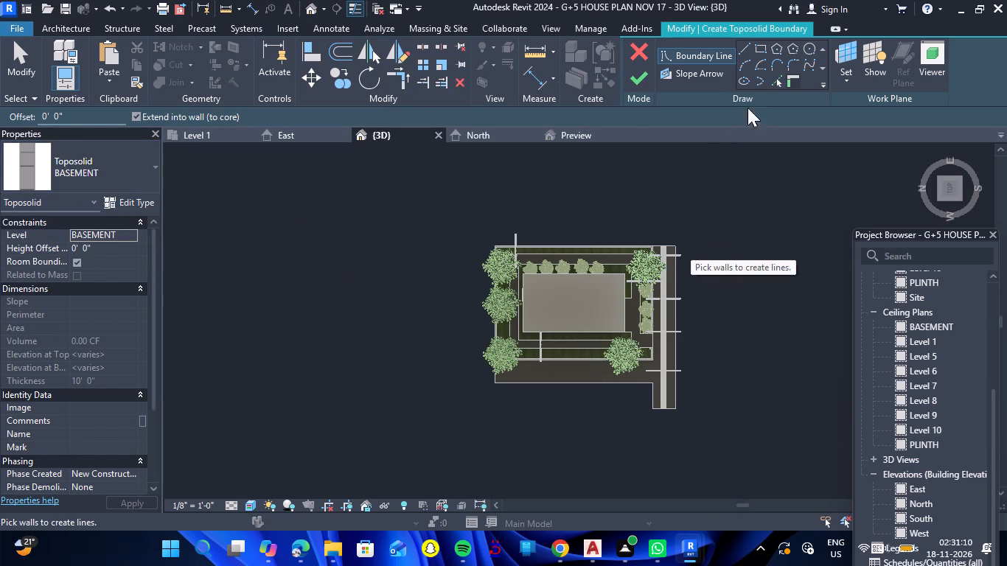
{"action": "left_click", "coordinate": [754, 49]}
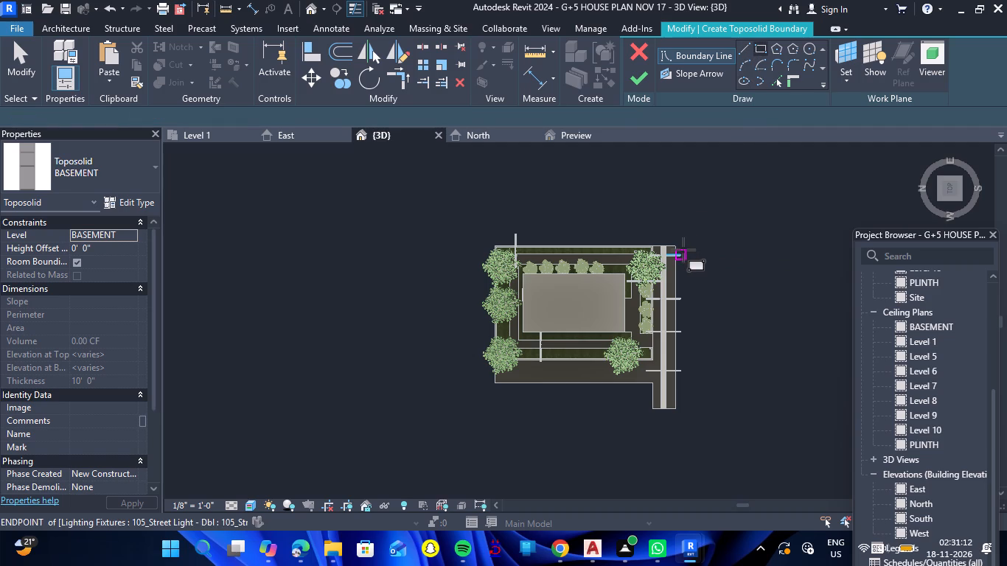
{"action": "scroll", "coordinate": [683, 250], "scroll_direction": "up", "scroll_amount": 6}
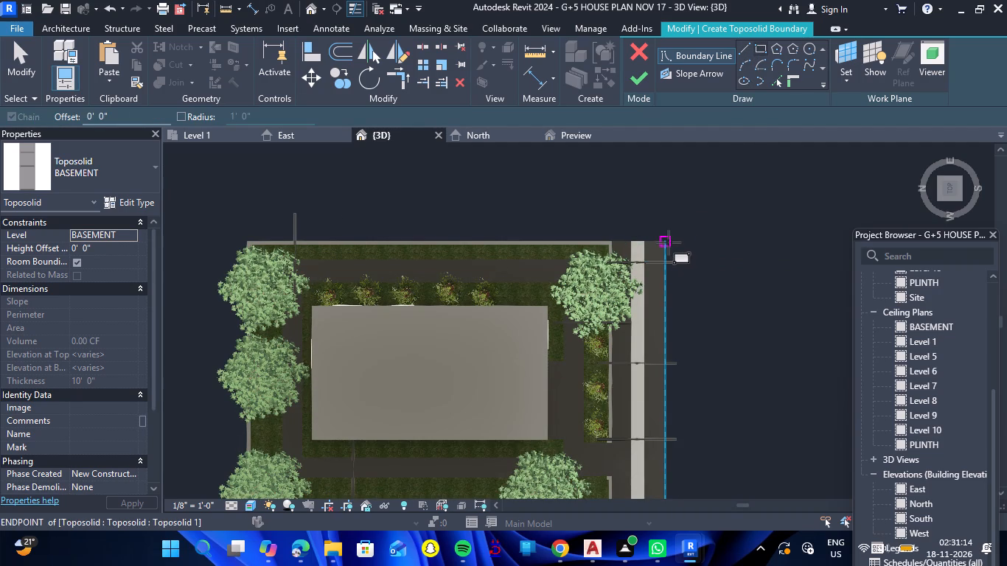
{"action": "left_click", "coordinate": [669, 242]}
{"action": "scroll", "coordinate": [735, 305], "scroll_direction": "down", "scroll_amount": 8}
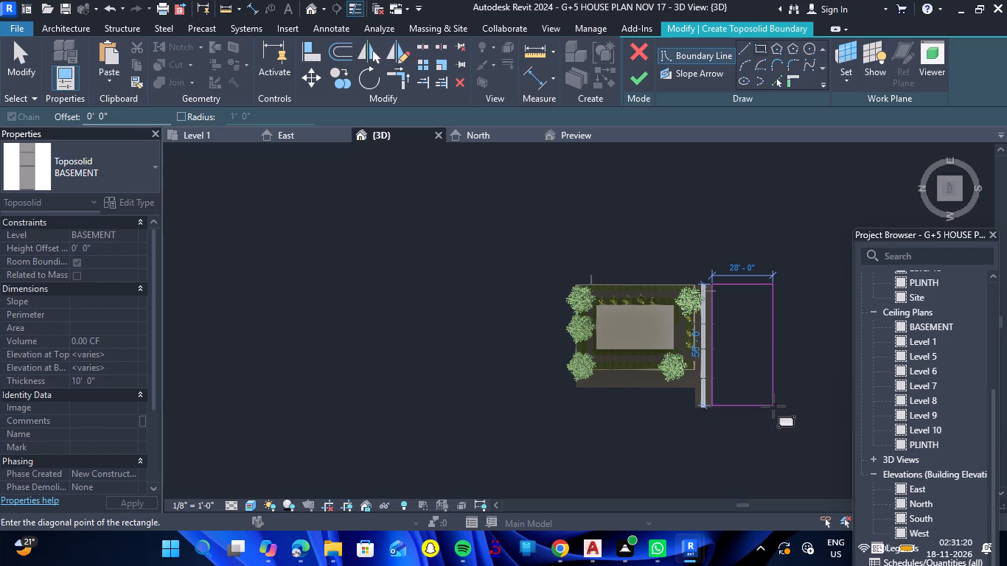
{"action": "left_click", "coordinate": [773, 406]}
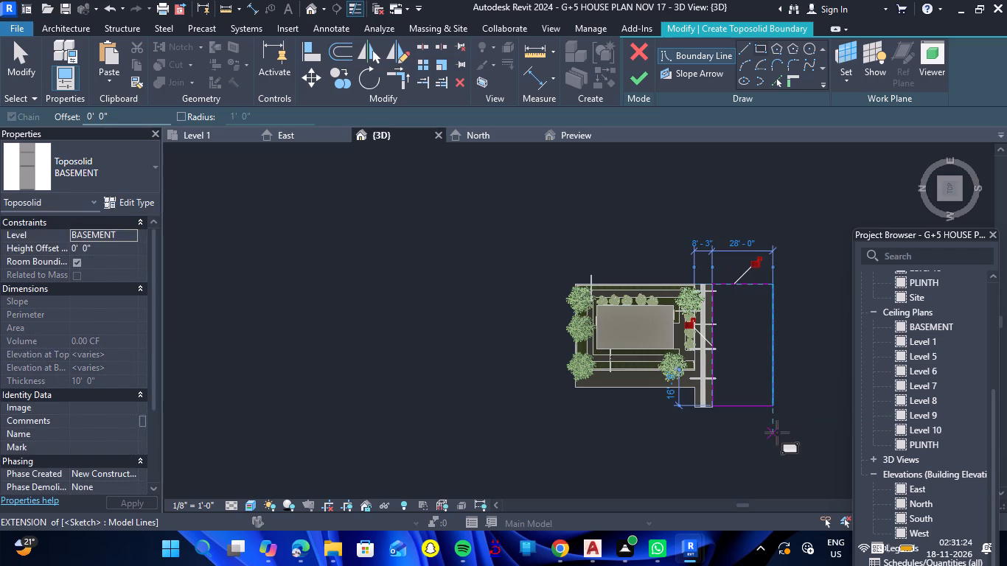
Add a boundary rectangle about 24' deep along the side road's outer edge, ending in line with the front boundary wall.
{"action": "left_click", "coordinate": [576, 385]}
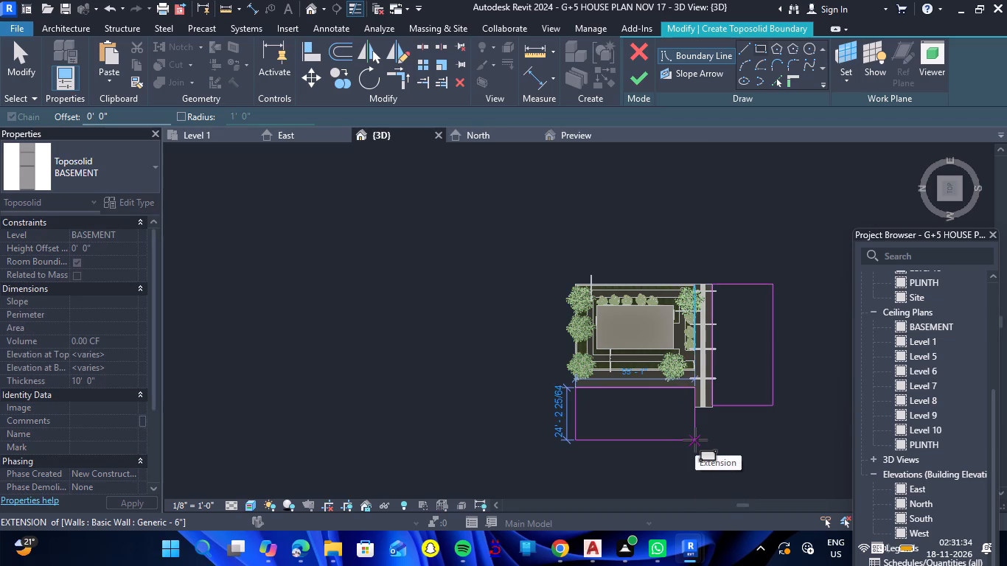
{"action": "left_click", "coordinate": [695, 440]}
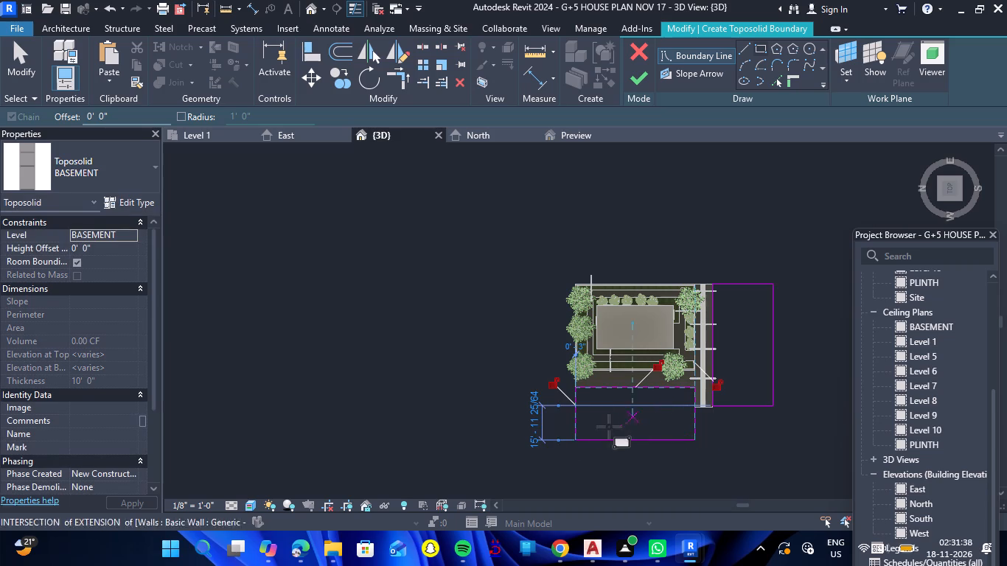
Finish drawing rectangles and check the width dimensions of the front-road and side-road boundary rectangles from their edges.
{"action": "key", "text": "Escape"}
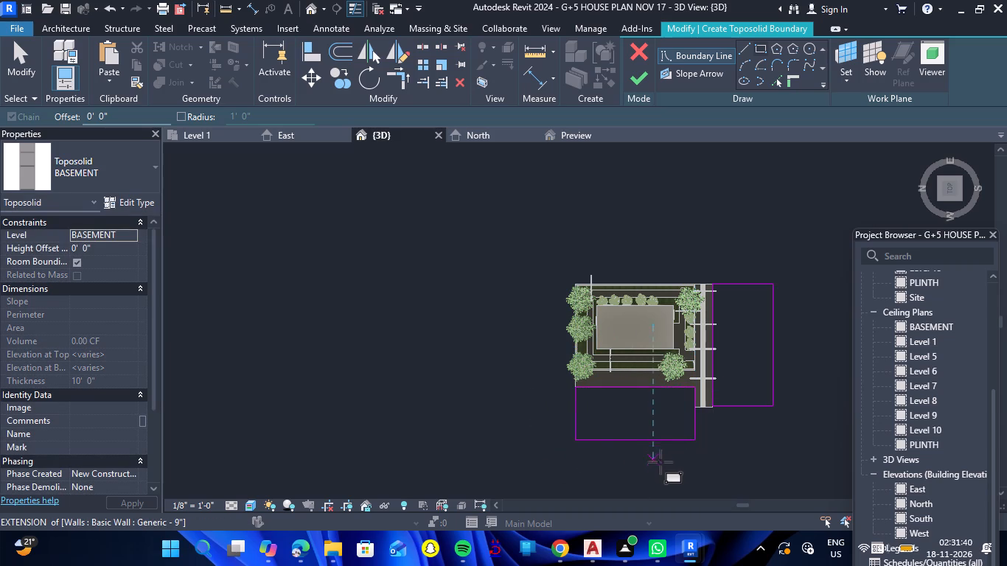
{"action": "key", "text": "Escape"}
{"action": "left_click", "coordinate": [742, 404]}
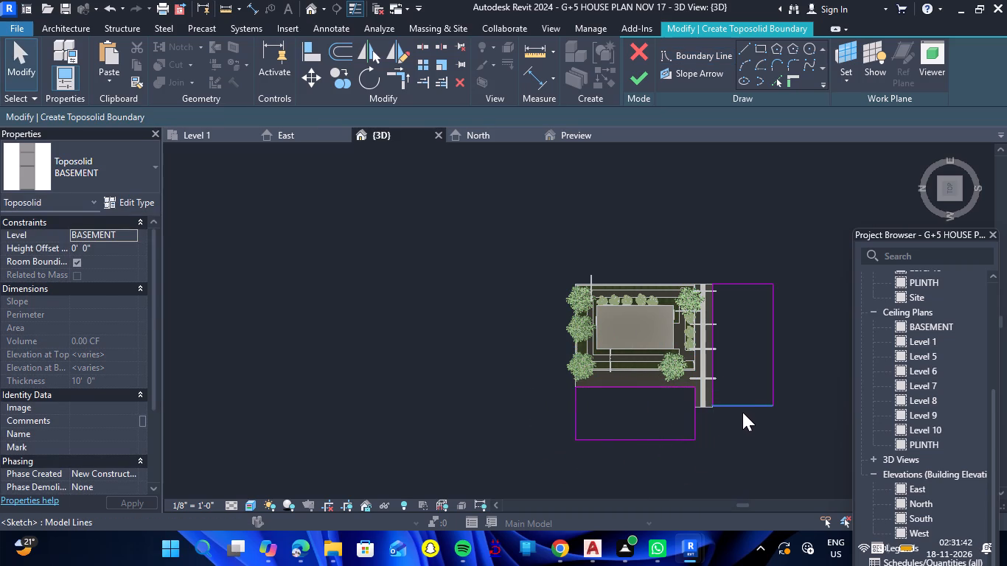
{"action": "key", "text": "Escape"}
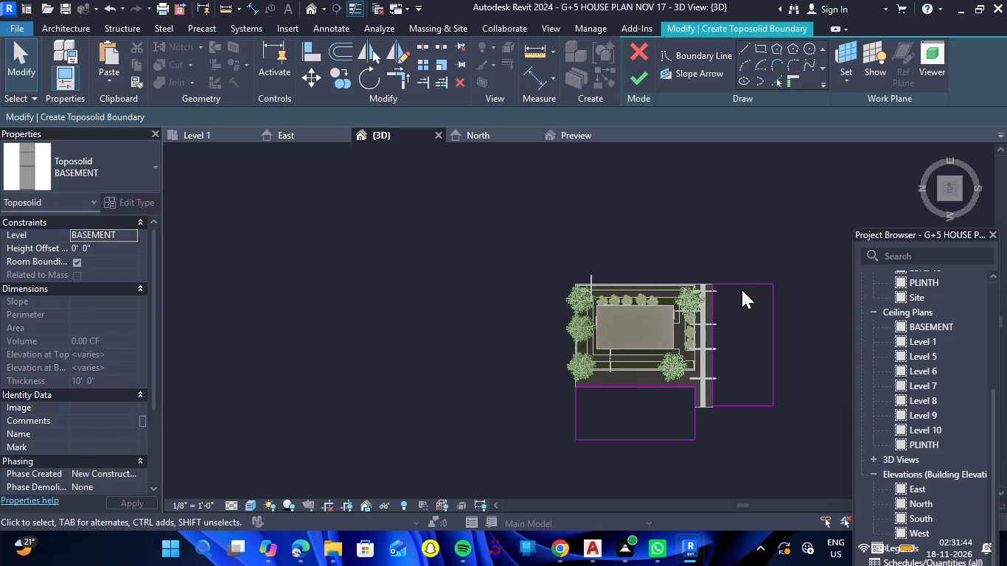
{"action": "left_click", "coordinate": [742, 289]}
{"action": "key", "text": "Escape"}
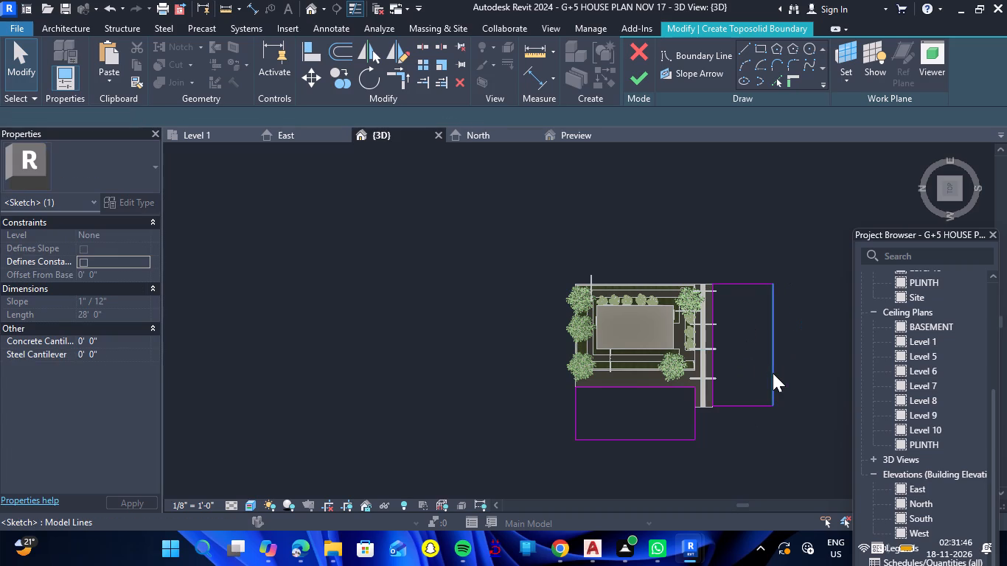
{"action": "left_click", "coordinate": [773, 373]}
{"action": "key", "text": "Escape"}
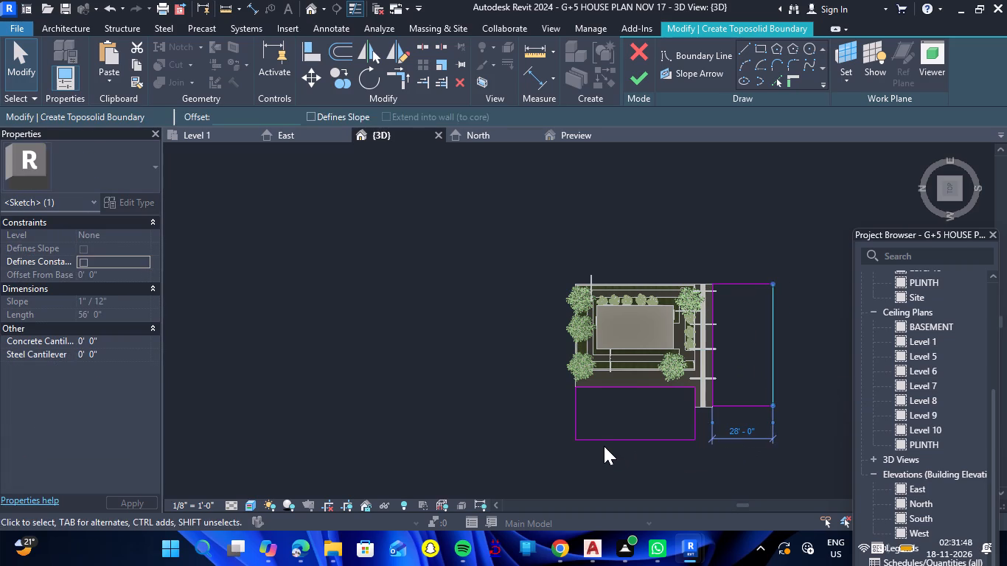
{"action": "left_click", "coordinate": [597, 439]}
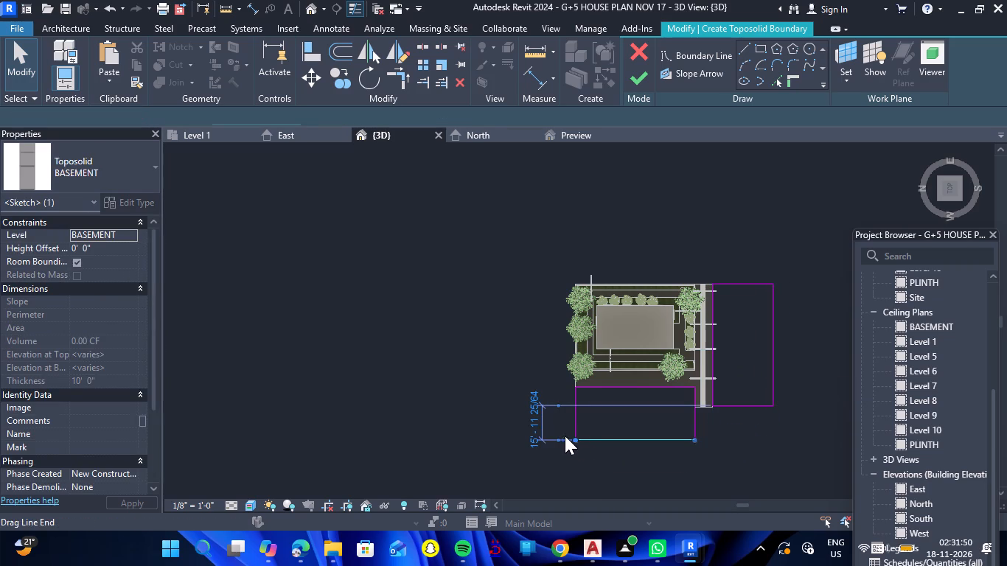
{"action": "key", "text": "Escape"}
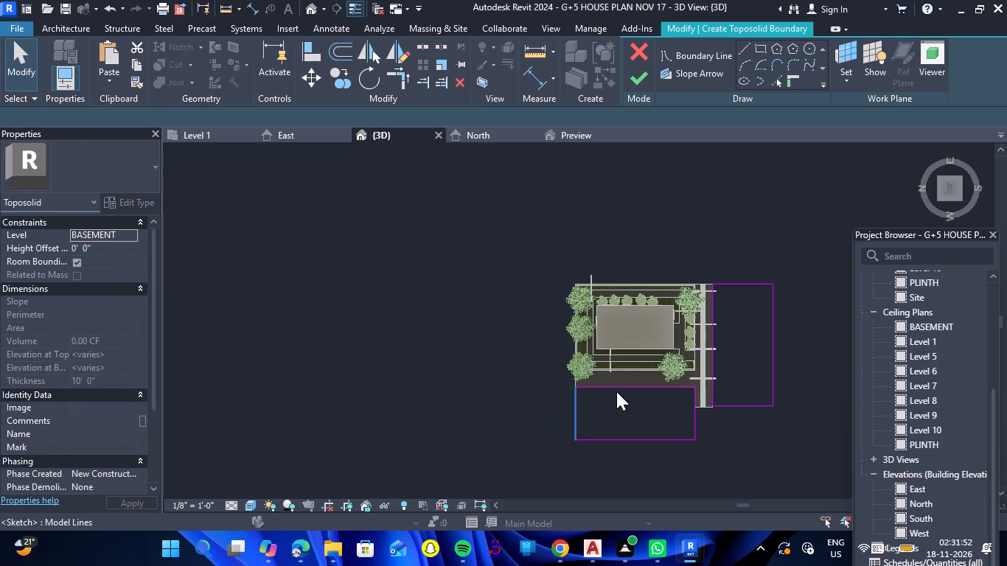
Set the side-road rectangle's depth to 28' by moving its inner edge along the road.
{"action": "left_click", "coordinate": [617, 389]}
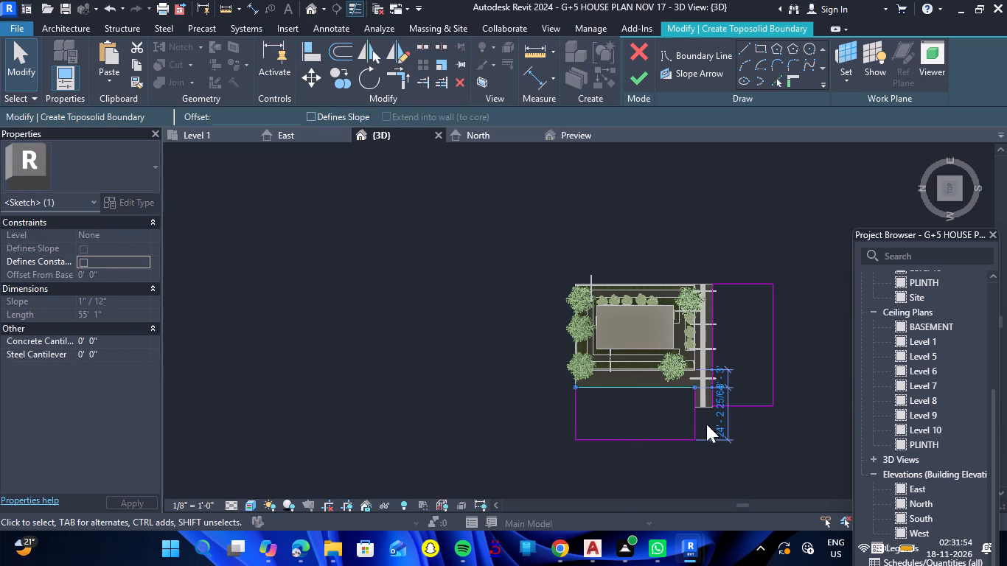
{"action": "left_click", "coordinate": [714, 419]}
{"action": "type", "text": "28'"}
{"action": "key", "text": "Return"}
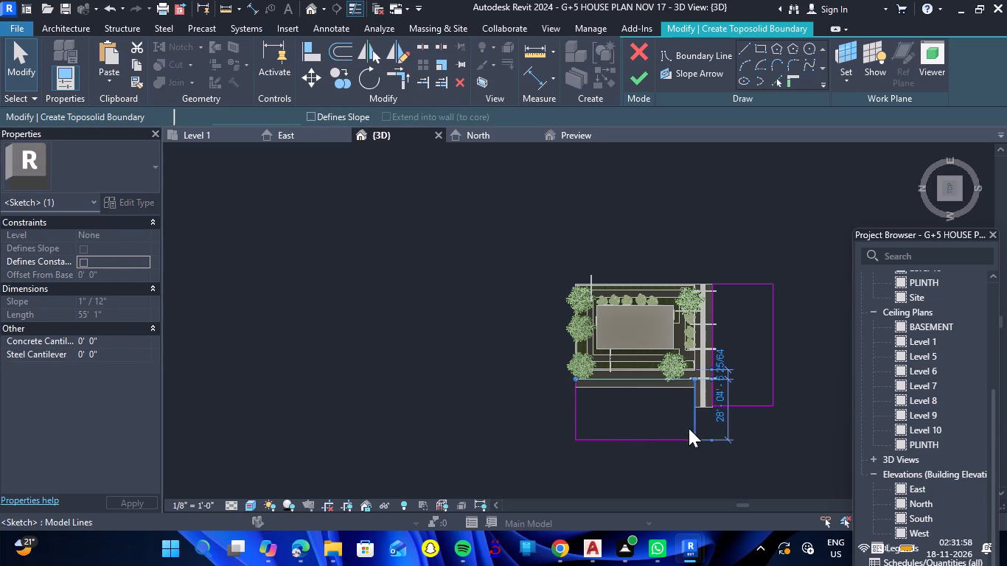
Nudge the same inner edge back to the side road's outer edge, giving the rectangle a 24' depth.
{"action": "scroll", "coordinate": [659, 382], "scroll_direction": "up", "scroll_amount": 2}
{"action": "key", "text": "Down"}
{"action": "key", "text": "Down"}
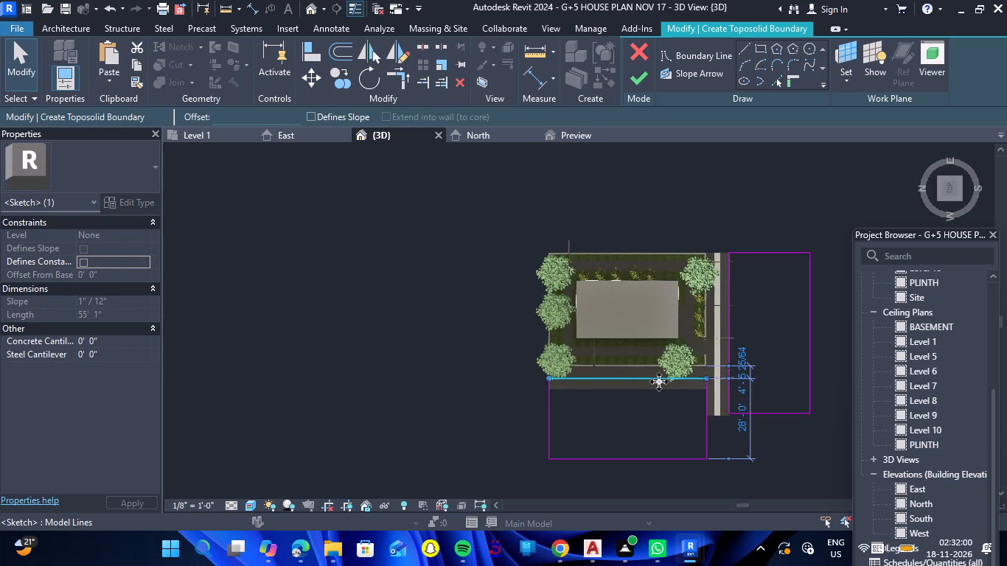
{"action": "key", "text": "Down"}
{"action": "key", "text": "Down"}
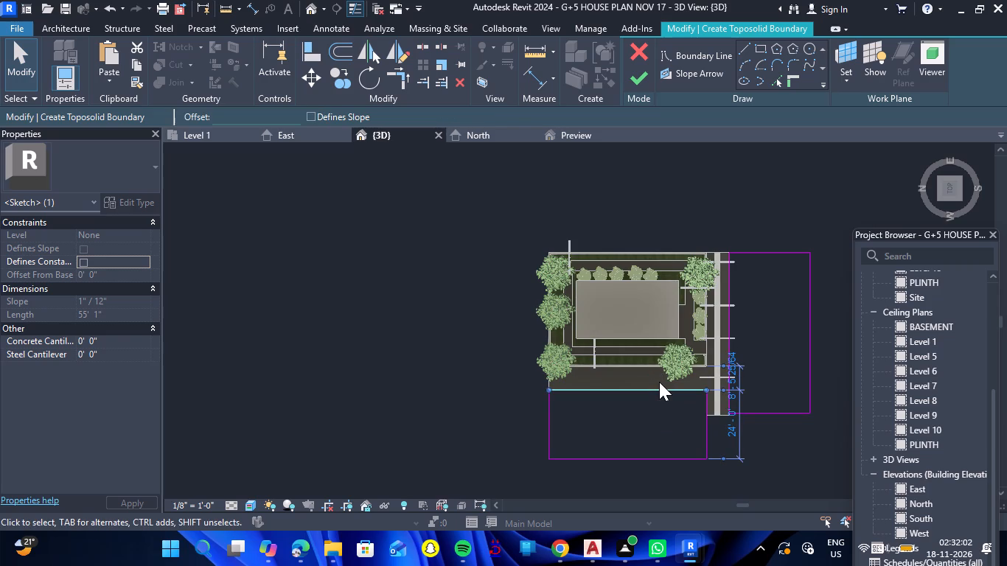
{"action": "key", "text": "Escape"}
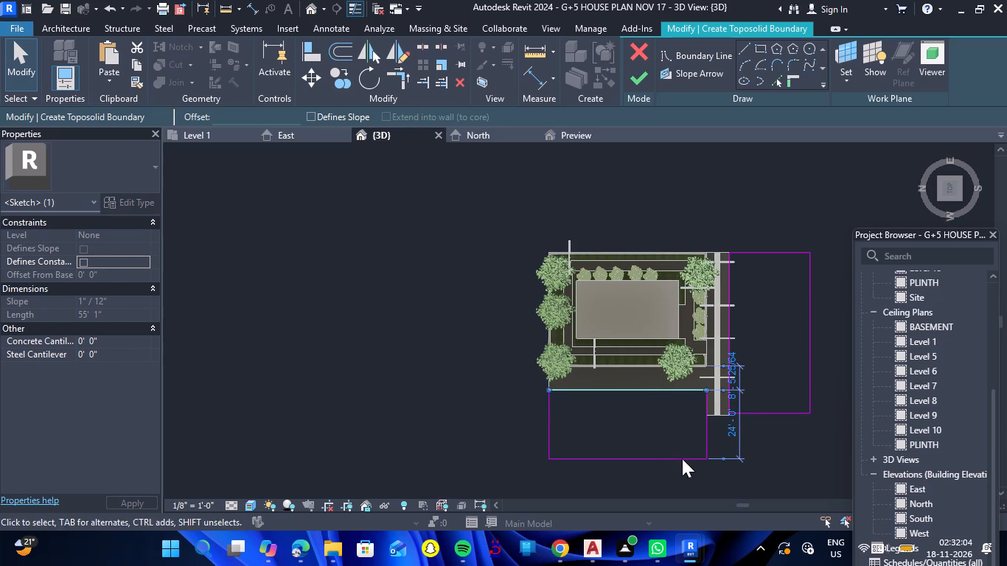
Nudge the side-road rectangle's outer edge away from the road until the rectangle is 28' deep.
{"action": "left_click", "coordinate": [680, 458]}
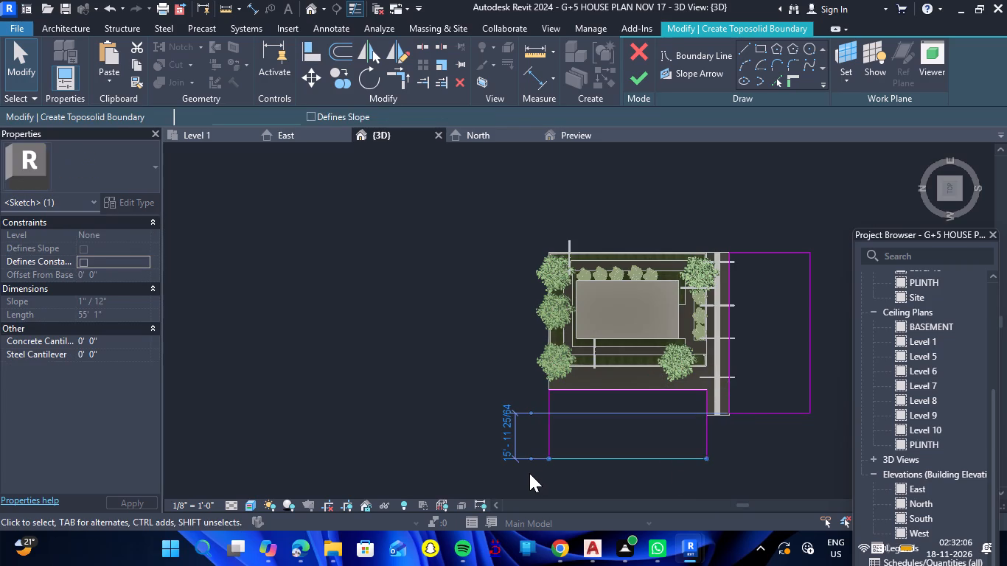
{"action": "scroll", "coordinate": [529, 473], "scroll_direction": "up", "scroll_amount": 3}
{"action": "key", "text": "Down"}
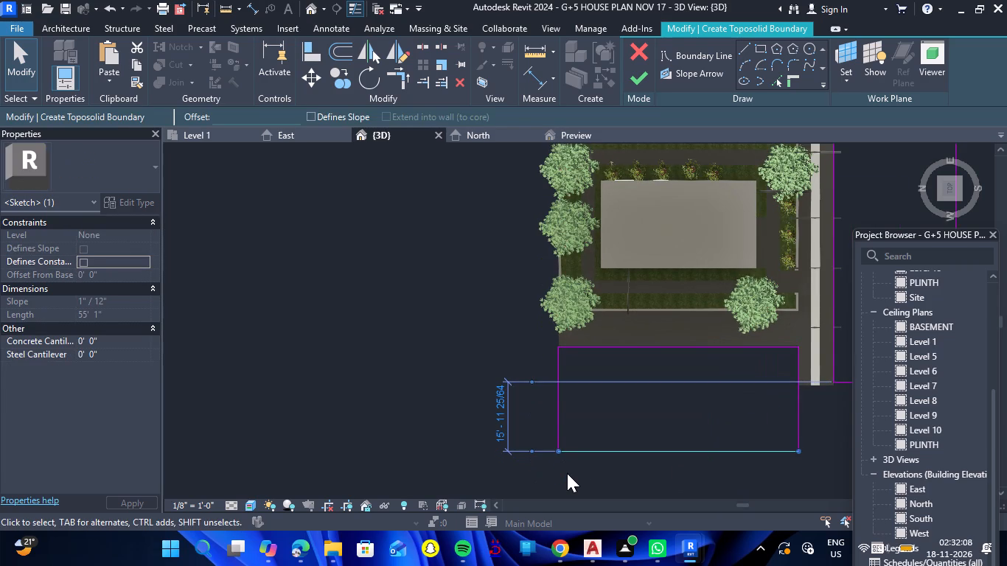
{"action": "key", "text": "Down"}
{"action": "key", "text": "Down"}
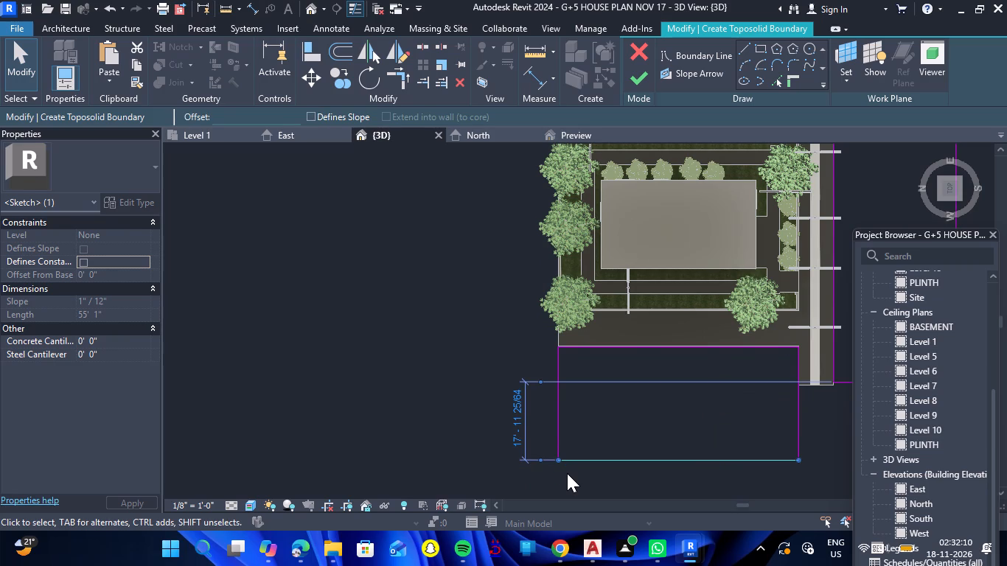
{"action": "key", "text": "Down"}
{"action": "key", "text": "Escape"}
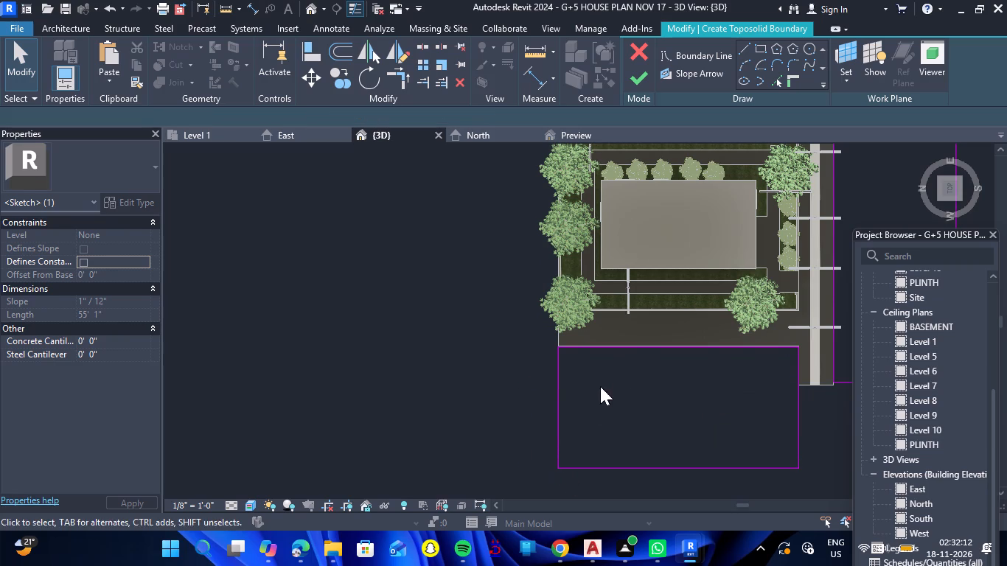
{"action": "left_click", "coordinate": [647, 346]}
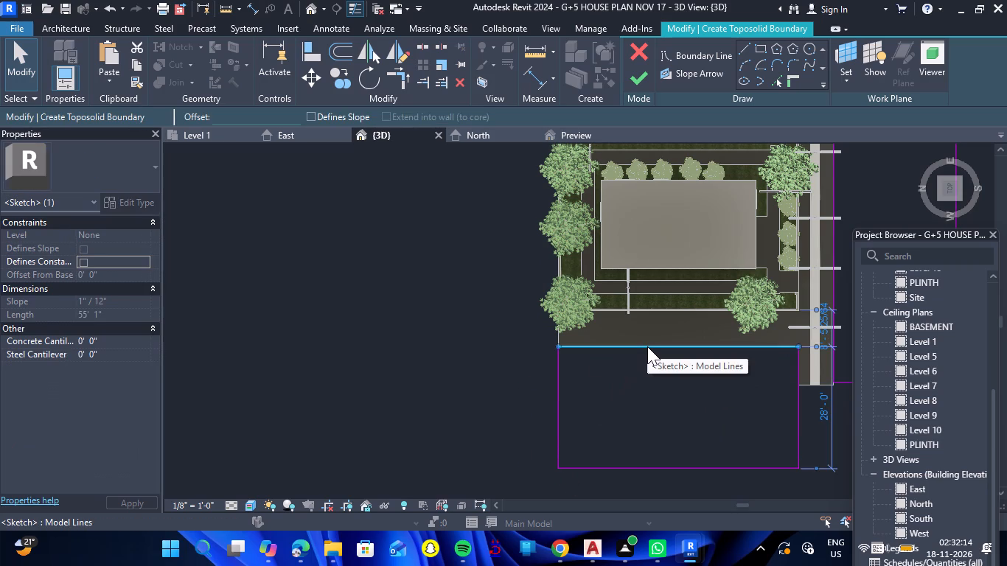
{"action": "key", "text": "Escape"}
Add a 36' by about 20' boundary rectangle filling the corner between the side-road and front-road rectangles.
{"action": "scroll", "coordinate": [418, 374], "scroll_direction": "down", "scroll_amount": 5}
{"action": "scroll", "coordinate": [657, 408], "scroll_direction": "up", "scroll_amount": 2}
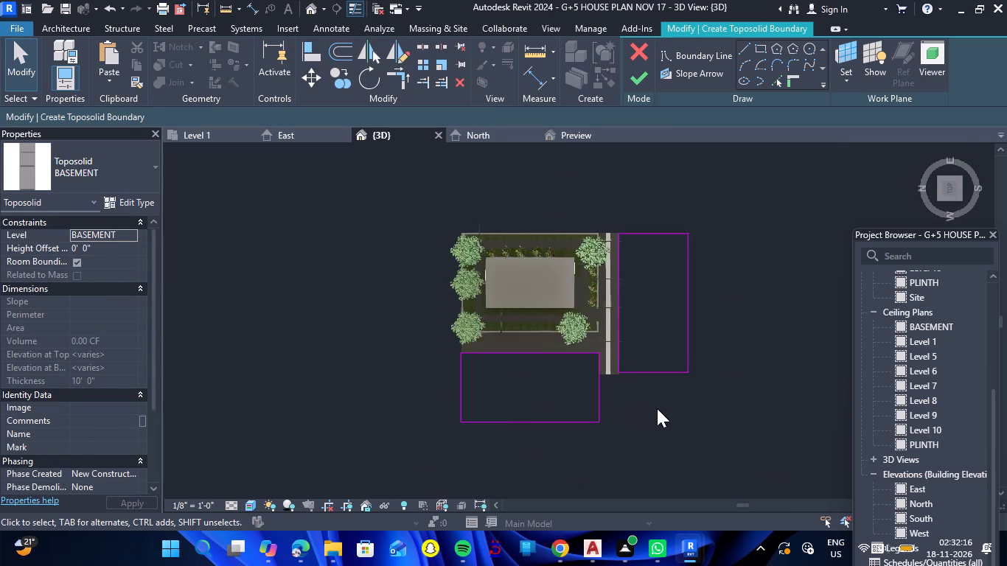
{"action": "scroll", "coordinate": [657, 408], "scroll_direction": "up", "scroll_amount": 4}
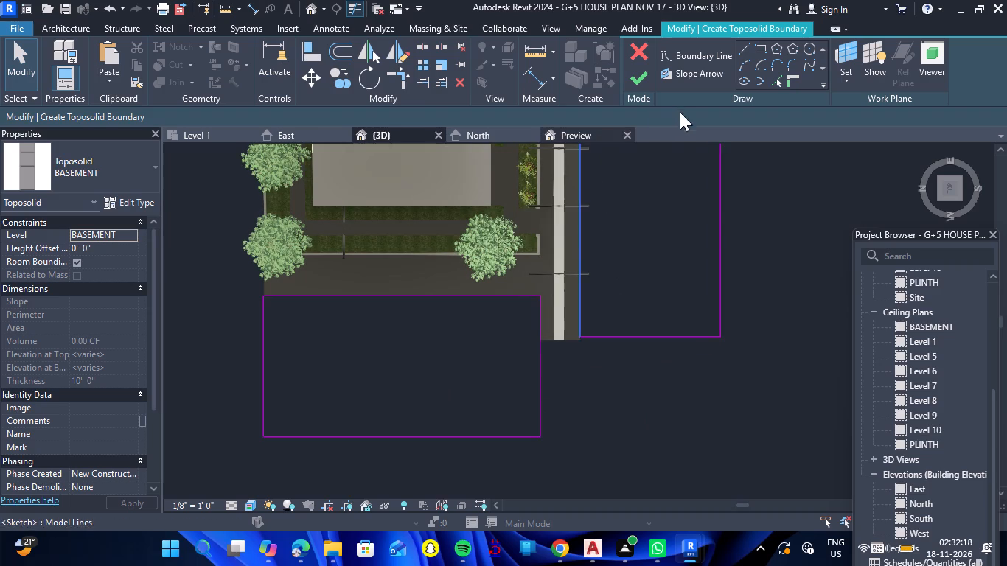
{"action": "left_click", "coordinate": [760, 53]}
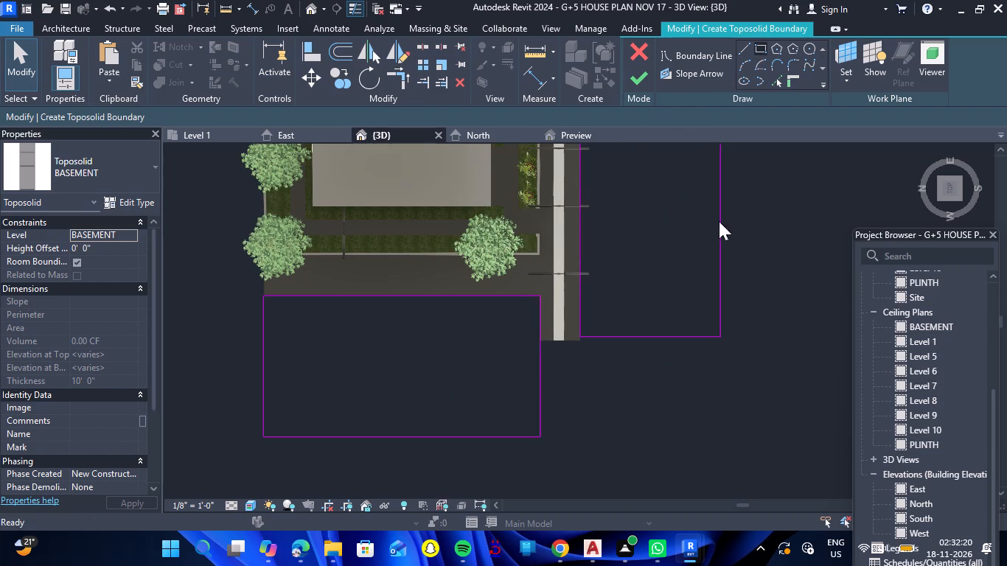
{"action": "left_click", "coordinate": [542, 439]}
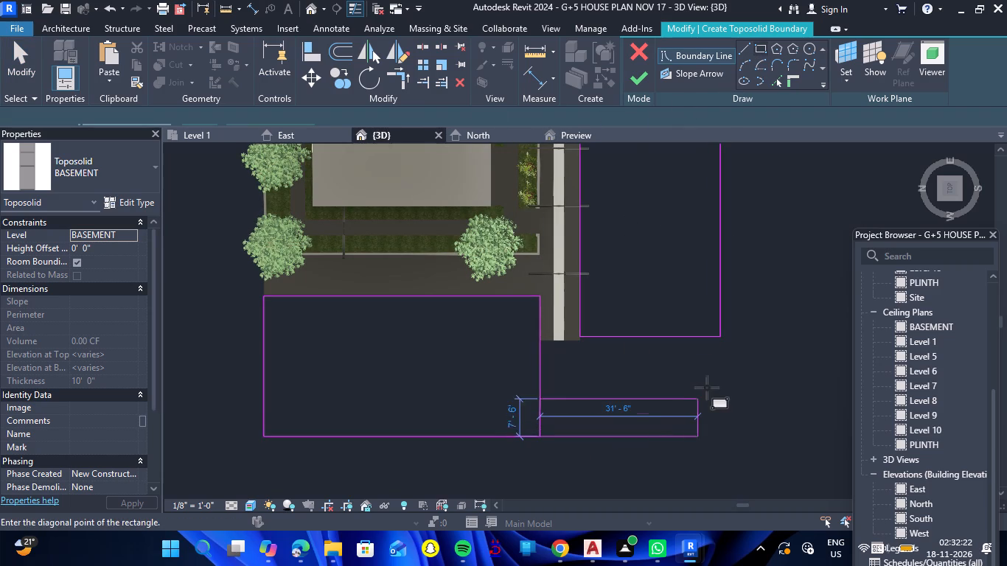
{"action": "left_click", "coordinate": [724, 339]}
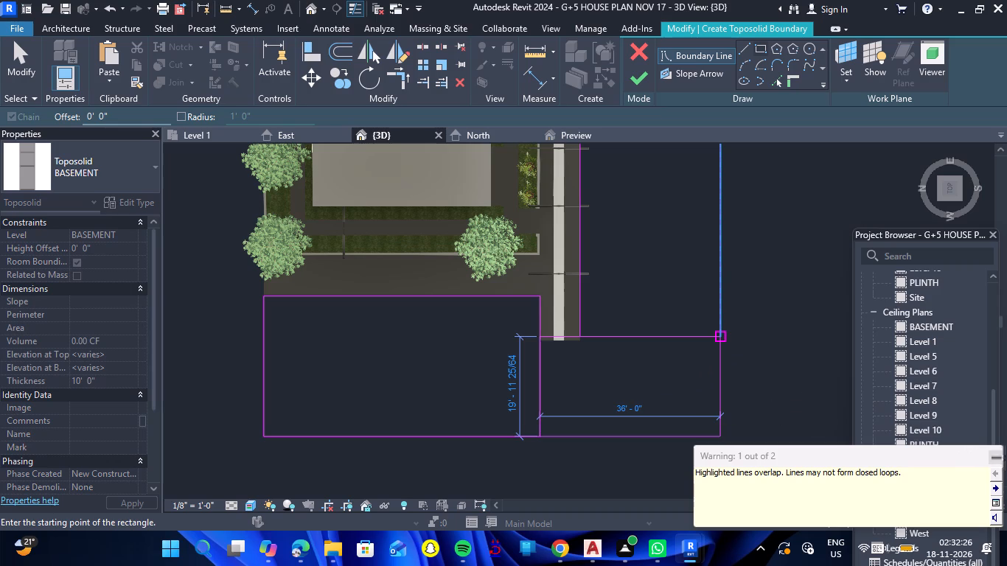
{"action": "left_click", "coordinate": [1000, 459]}
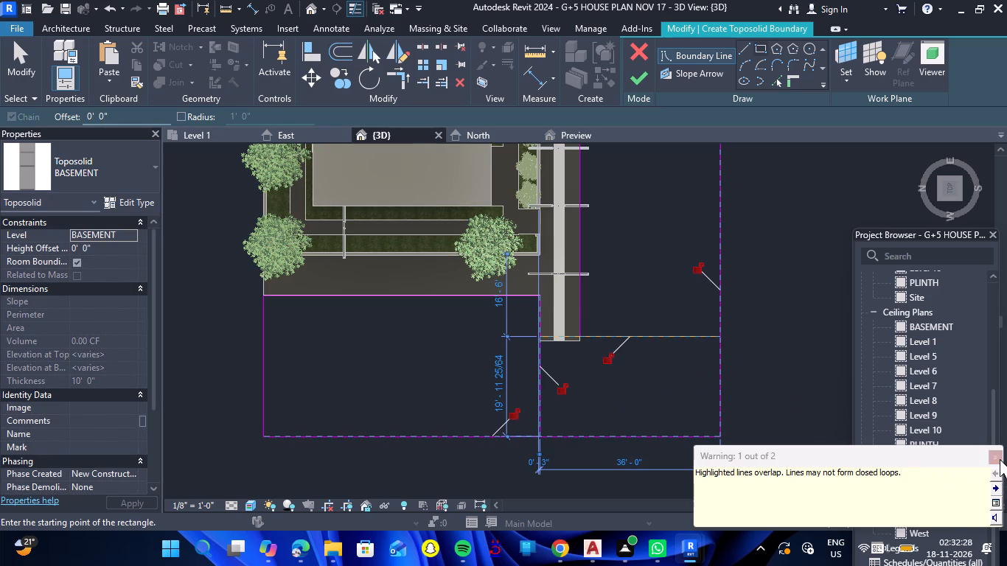
{"action": "key", "text": "Escape"}
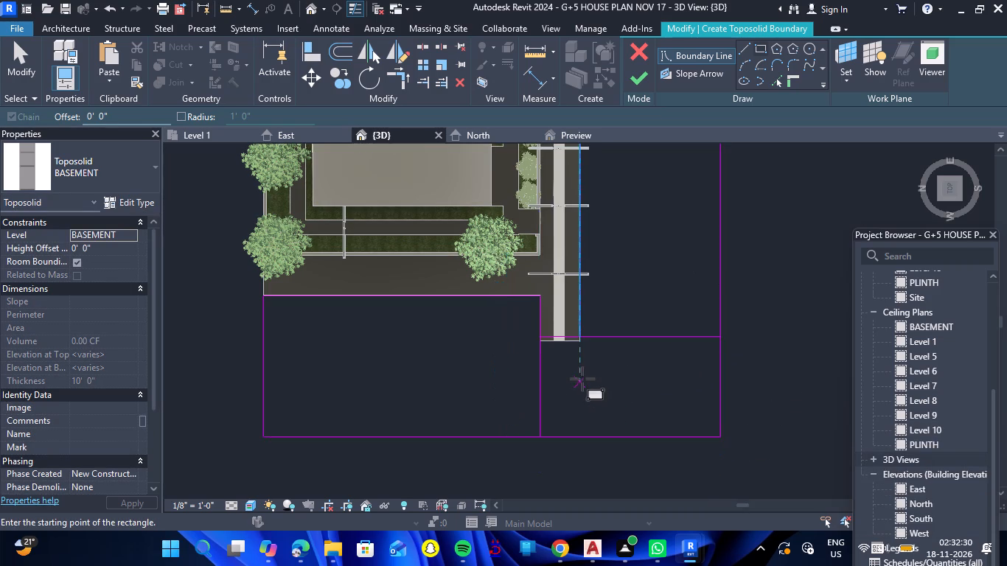
Delete the corner rectangle's edge that overlaps the end line of the side-road rectangle.
{"action": "scroll", "coordinate": [583, 371], "scroll_direction": "up", "scroll_amount": 3}
{"action": "key", "text": "Escape"}
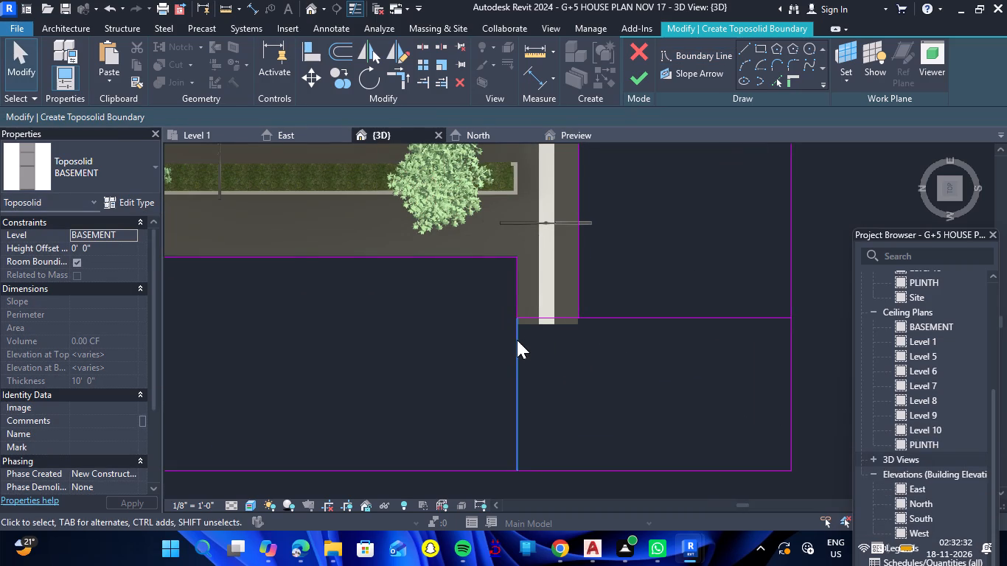
{"action": "left_click", "coordinate": [515, 342]}
{"action": "key", "text": "Delete"}
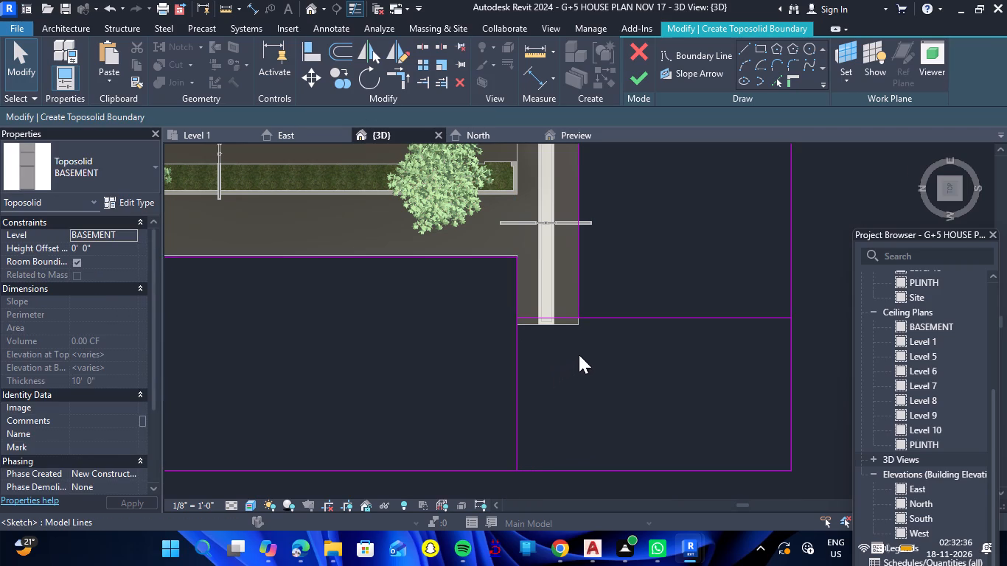
{"action": "key", "text": "Escape"}
Nudge the corner rectangle's edge nearest the house until it lines up with the end of the front road.
{"action": "scroll", "coordinate": [582, 328], "scroll_direction": "up", "scroll_amount": 4}
{"action": "left_click", "coordinate": [550, 312]}
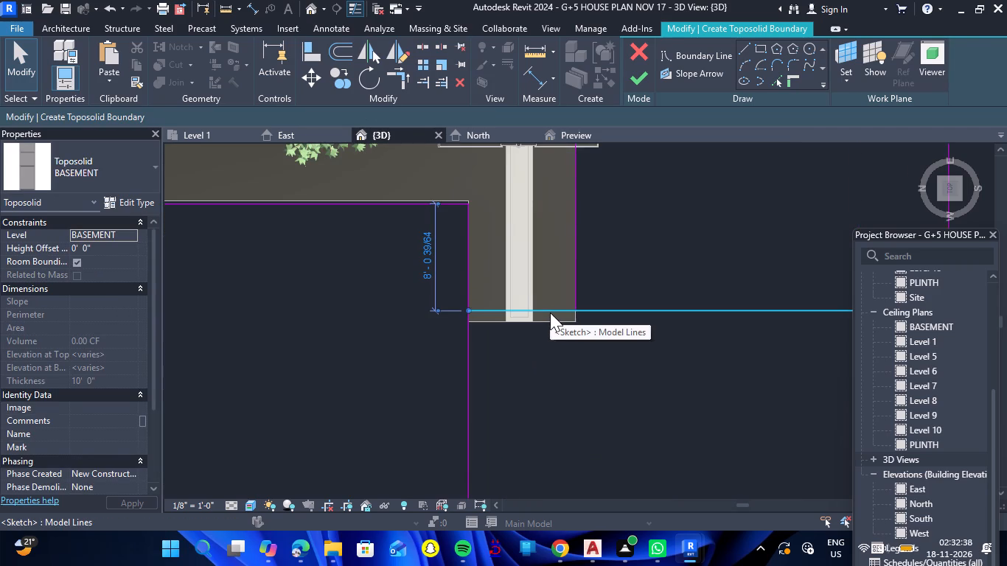
{"action": "key", "text": "Down"}
{"action": "key", "text": "Down"}
{"action": "key", "text": "Down"}
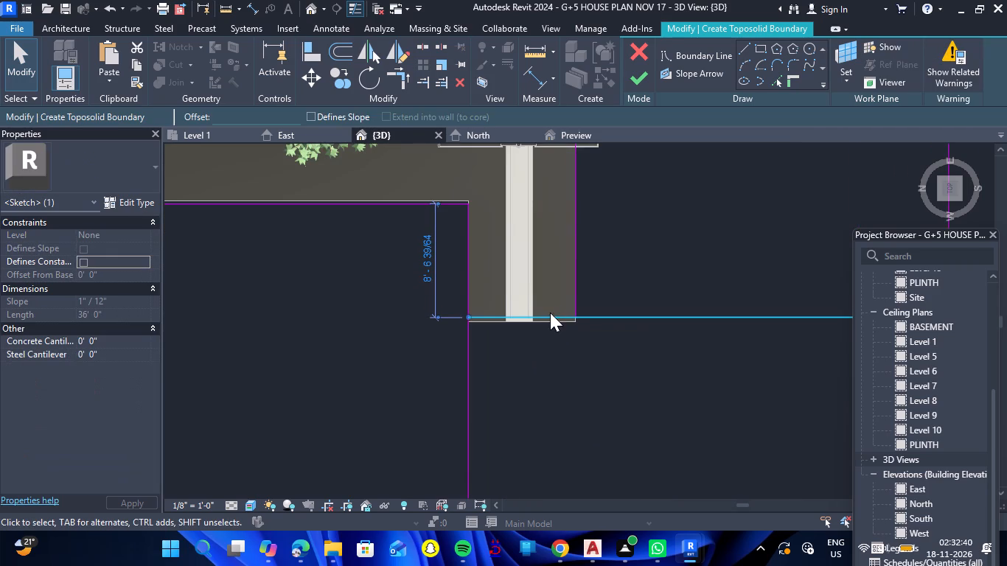
{"action": "key", "text": "Down"}
{"action": "key", "text": "Up"}
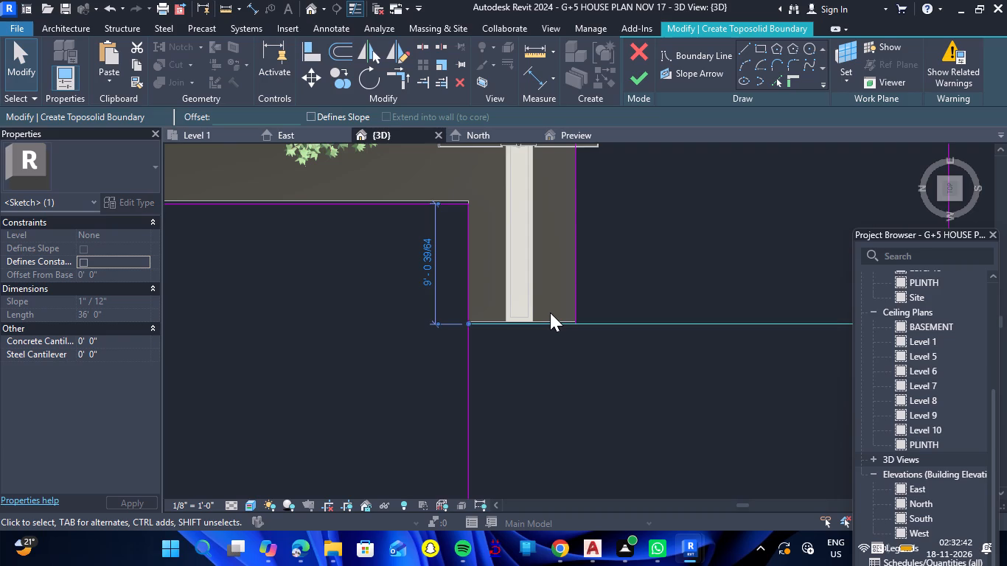
{"action": "scroll", "coordinate": [549, 313], "scroll_direction": "up", "scroll_amount": 3}
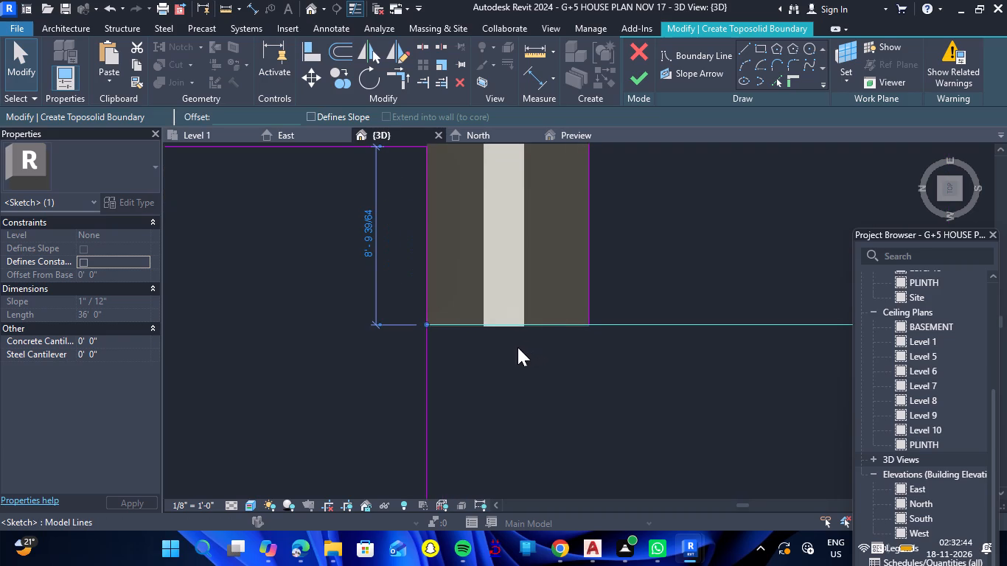
{"action": "key", "text": "Escape"}
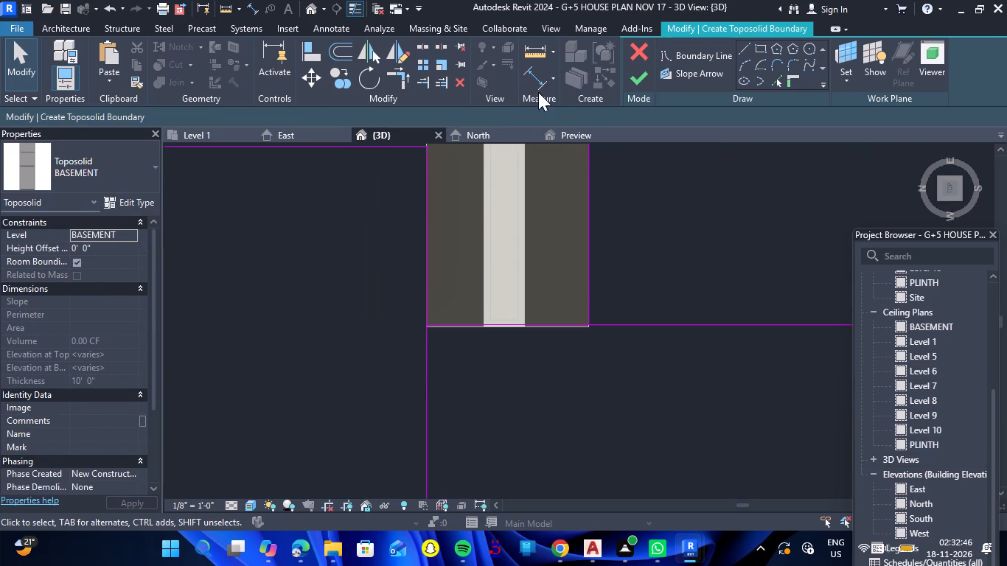
{"action": "left_click", "coordinate": [617, 325]}
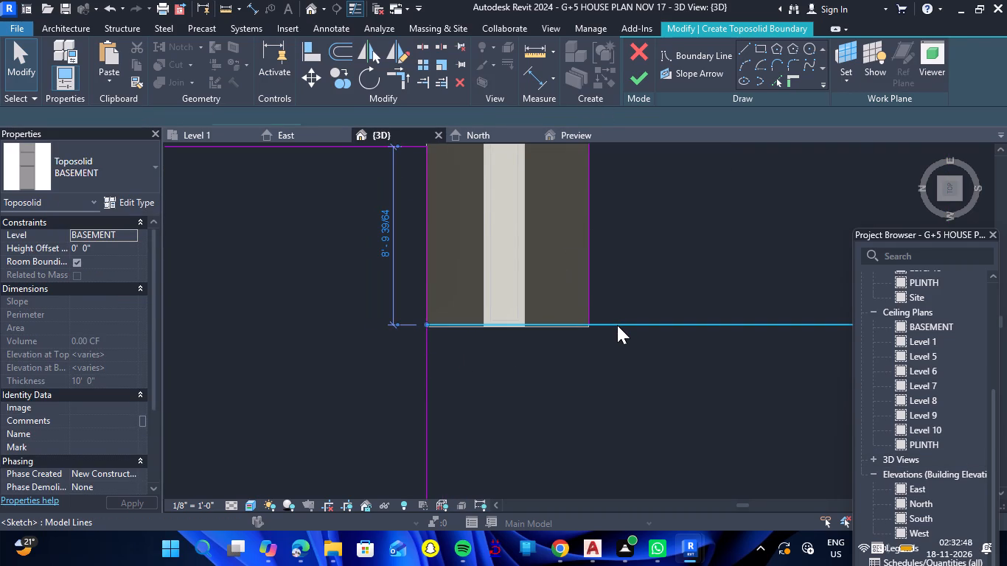
{"action": "key", "text": "Down"}
{"action": "key", "text": "Escape"}
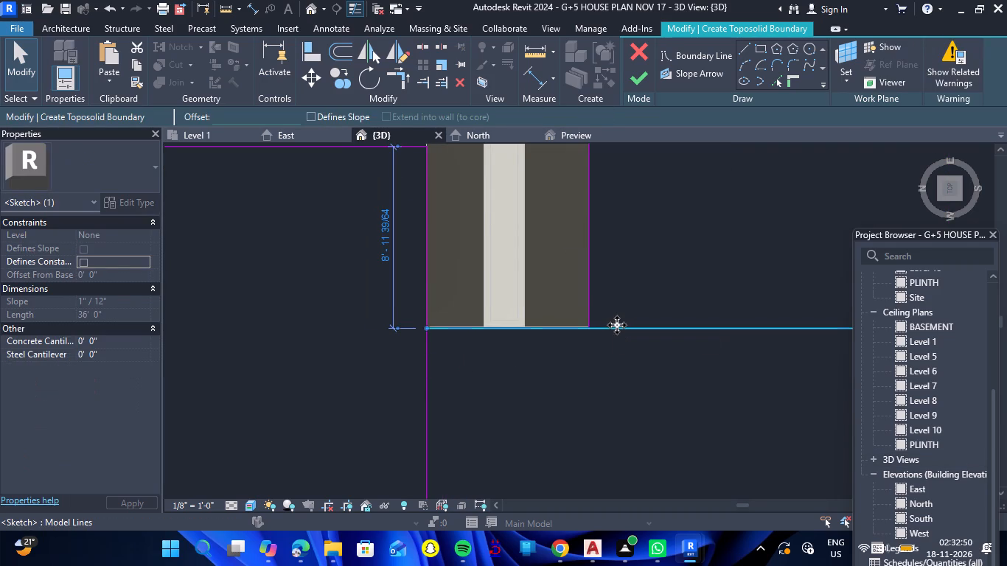
{"action": "scroll", "coordinate": [562, 348], "scroll_direction": "up", "scroll_amount": 4}
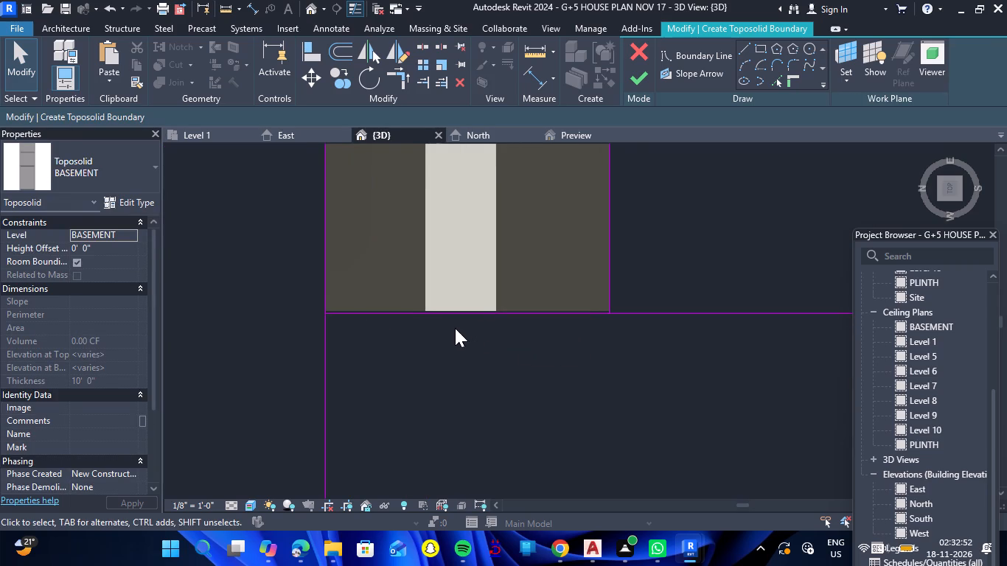
{"action": "scroll", "coordinate": [455, 328], "scroll_direction": "up", "scroll_amount": 1}
{"action": "left_click", "coordinate": [459, 316]}
{"action": "key", "text": "Up"}
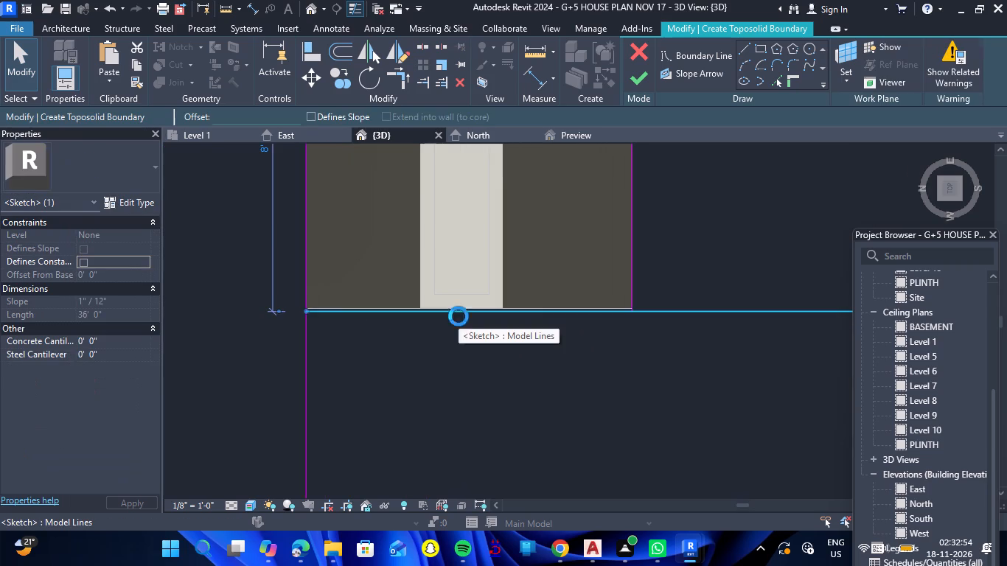
{"action": "key", "text": "Escape"}
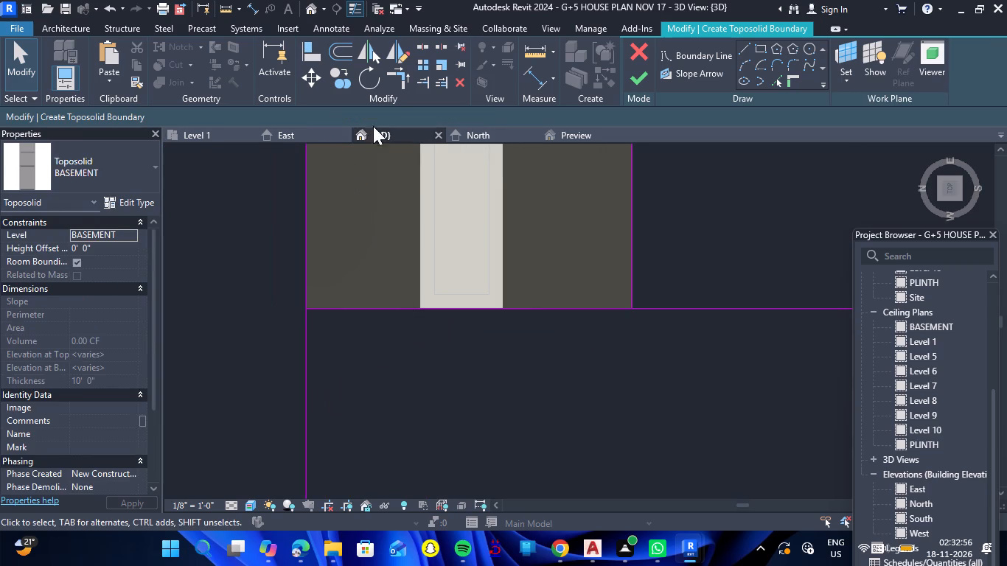
Trim the line dividing the side-road and corner areas to a corner with the line along the front road's end.
{"action": "left_click", "coordinate": [393, 84]}
{"action": "left_click", "coordinate": [306, 280]}
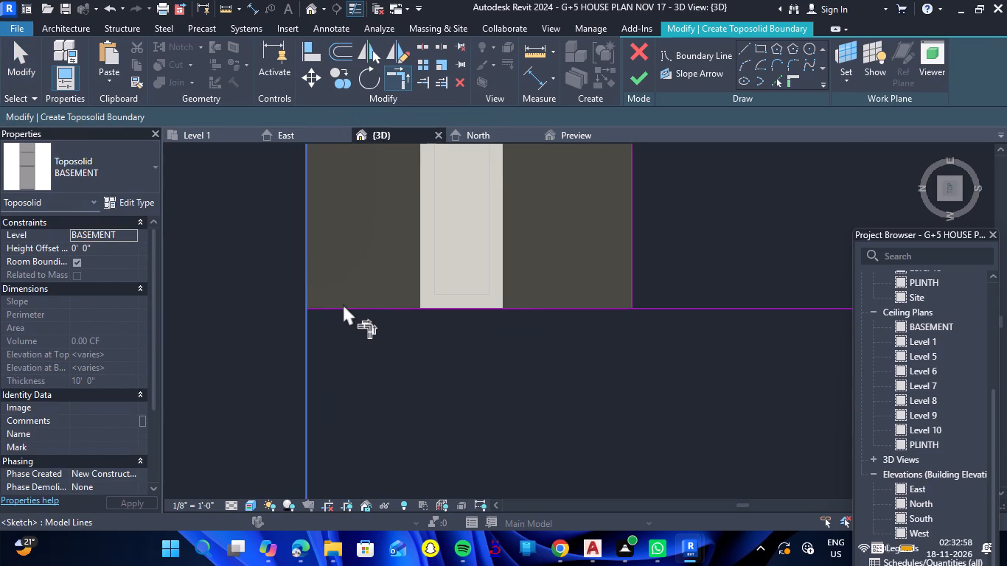
{"action": "left_click", "coordinate": [355, 309]}
{"action": "scroll", "coordinate": [408, 276], "scroll_direction": "down", "scroll_amount": 10}
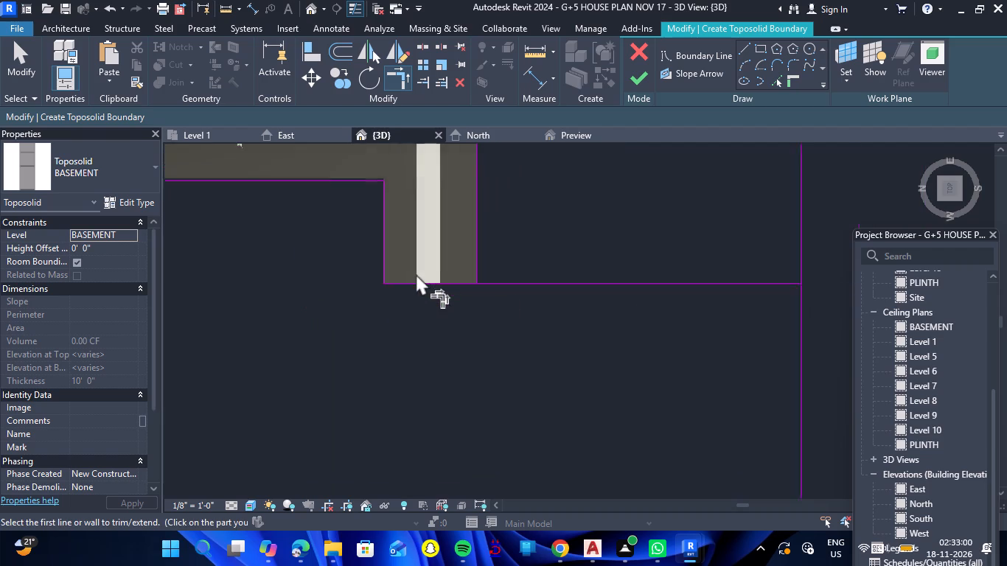
{"action": "scroll", "coordinate": [416, 273], "scroll_direction": "down", "scroll_amount": 3}
{"action": "key", "text": "Escape"}
Select the boundary line that runs along the front road's end to the outer edge of the corner area.
{"action": "left_click", "coordinate": [506, 284]}
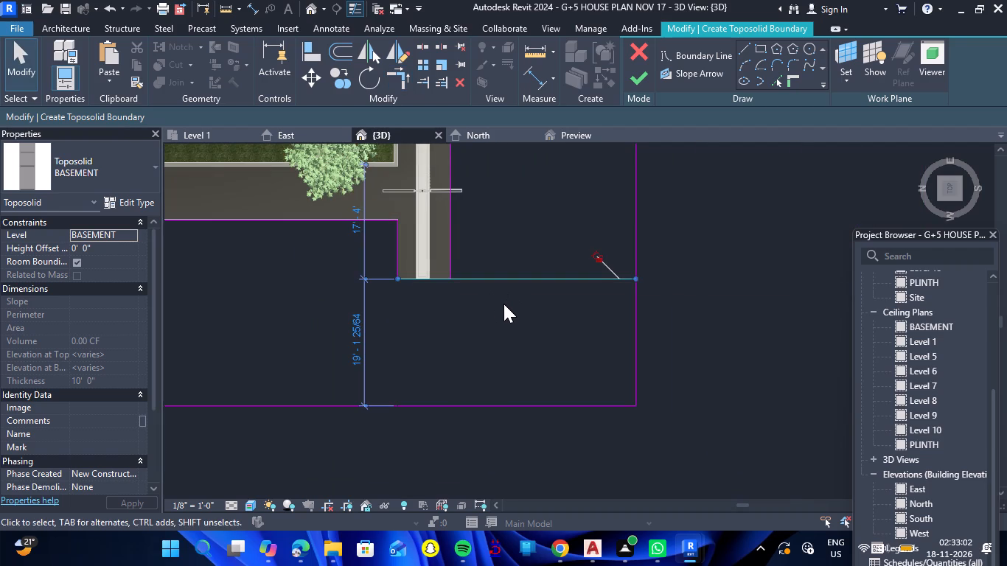
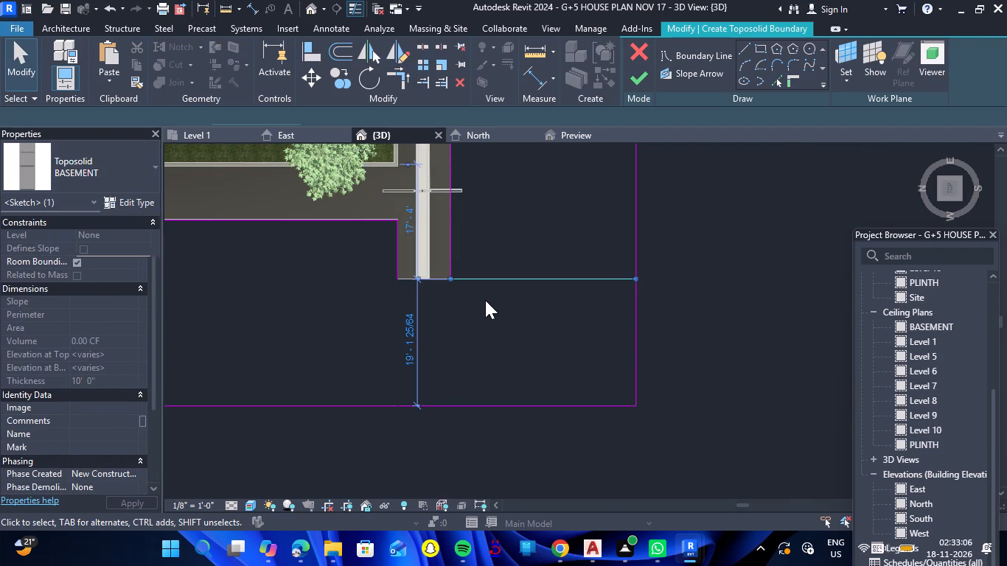
Close the toposolid boundary with a line across the end of the front road and finish the sketch.
{"action": "left_click", "coordinate": [744, 55]}
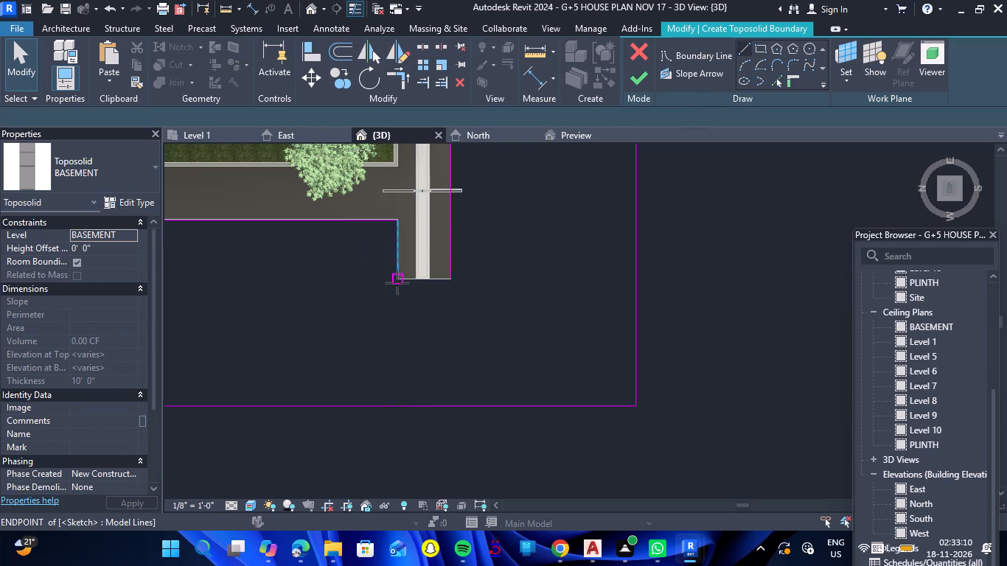
{"action": "left_click", "coordinate": [398, 282]}
{"action": "left_click", "coordinate": [453, 280]}
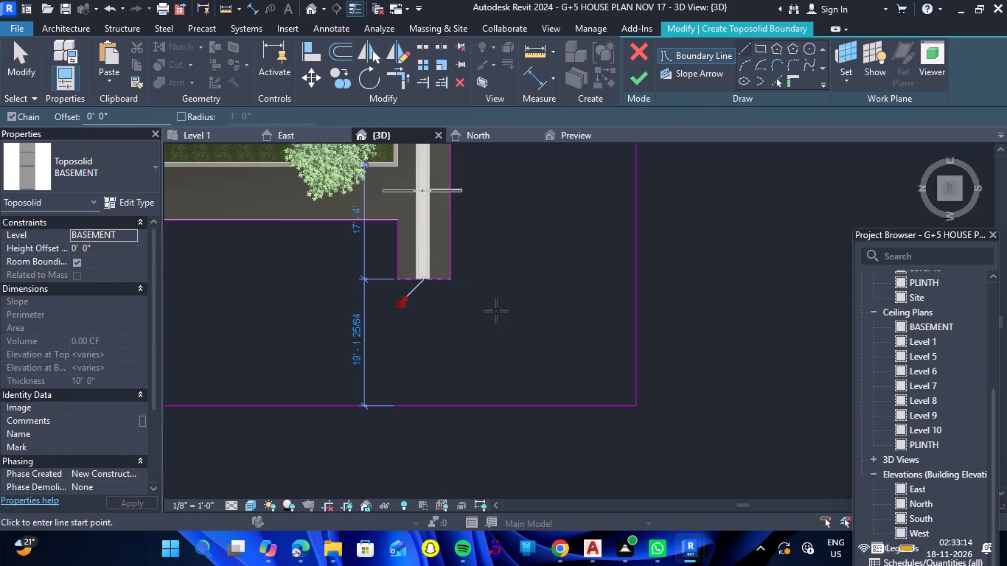
{"action": "key", "text": "Escape"}
{"action": "scroll", "coordinate": [516, 300], "scroll_direction": "down", "scroll_amount": 5}
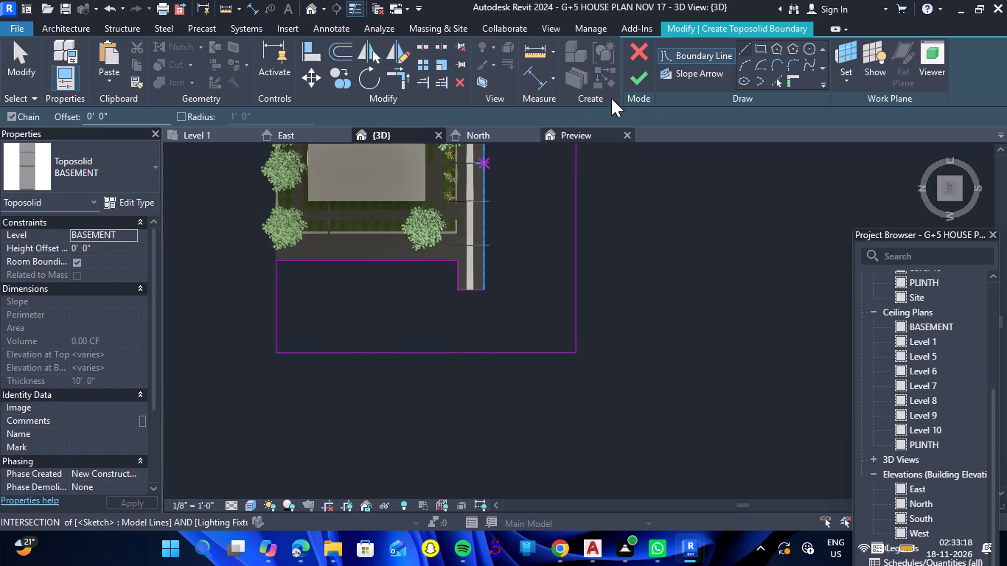
{"action": "left_click", "coordinate": [628, 86]}
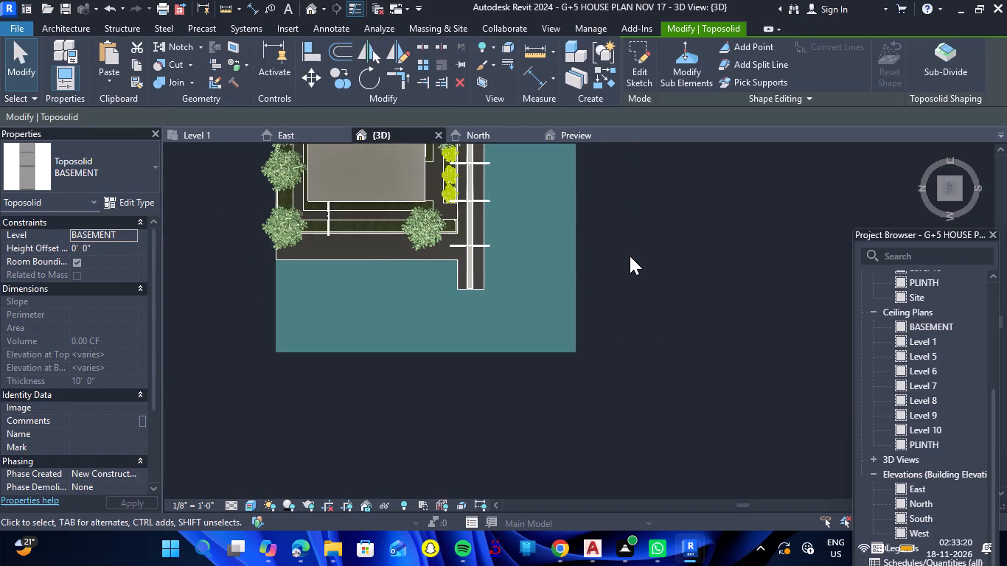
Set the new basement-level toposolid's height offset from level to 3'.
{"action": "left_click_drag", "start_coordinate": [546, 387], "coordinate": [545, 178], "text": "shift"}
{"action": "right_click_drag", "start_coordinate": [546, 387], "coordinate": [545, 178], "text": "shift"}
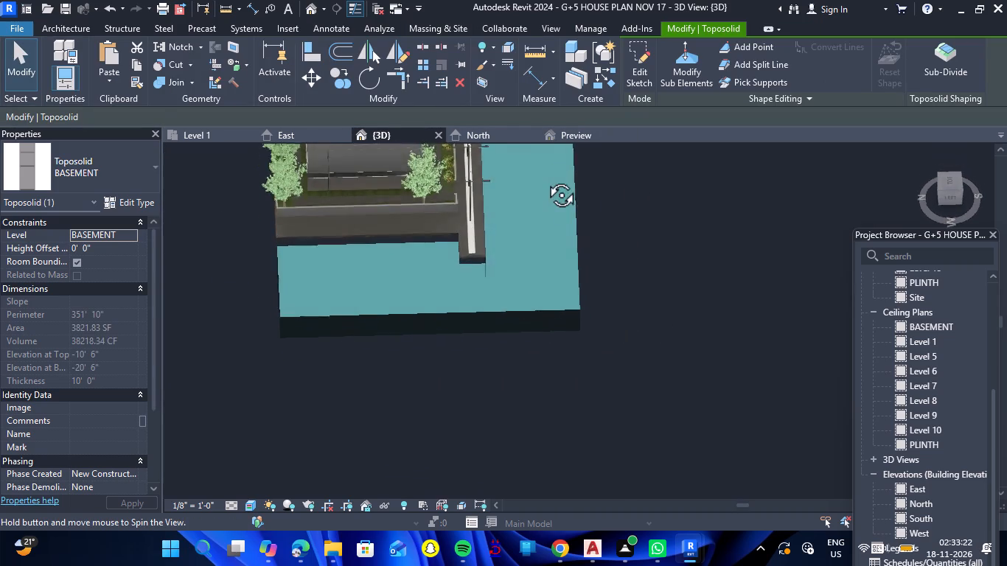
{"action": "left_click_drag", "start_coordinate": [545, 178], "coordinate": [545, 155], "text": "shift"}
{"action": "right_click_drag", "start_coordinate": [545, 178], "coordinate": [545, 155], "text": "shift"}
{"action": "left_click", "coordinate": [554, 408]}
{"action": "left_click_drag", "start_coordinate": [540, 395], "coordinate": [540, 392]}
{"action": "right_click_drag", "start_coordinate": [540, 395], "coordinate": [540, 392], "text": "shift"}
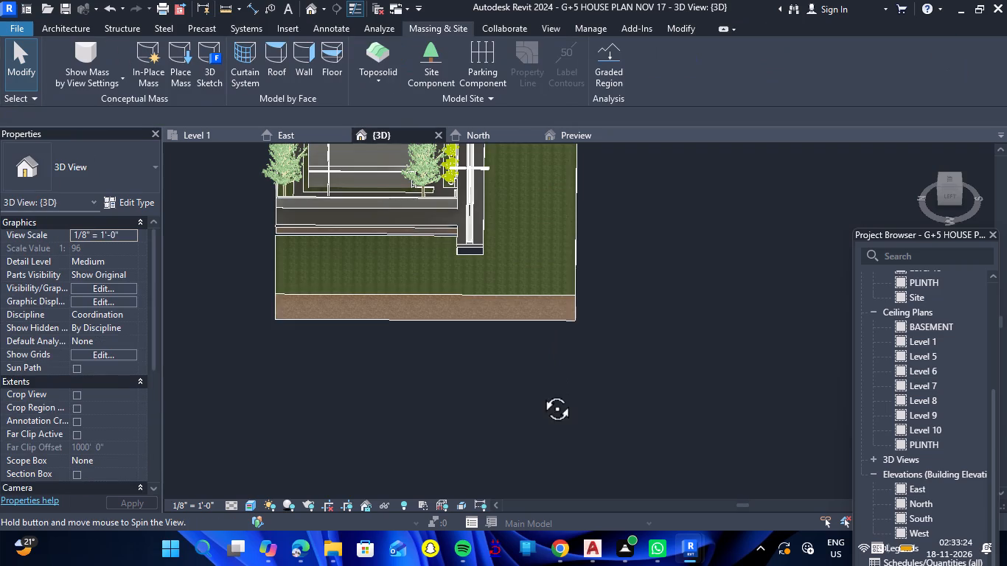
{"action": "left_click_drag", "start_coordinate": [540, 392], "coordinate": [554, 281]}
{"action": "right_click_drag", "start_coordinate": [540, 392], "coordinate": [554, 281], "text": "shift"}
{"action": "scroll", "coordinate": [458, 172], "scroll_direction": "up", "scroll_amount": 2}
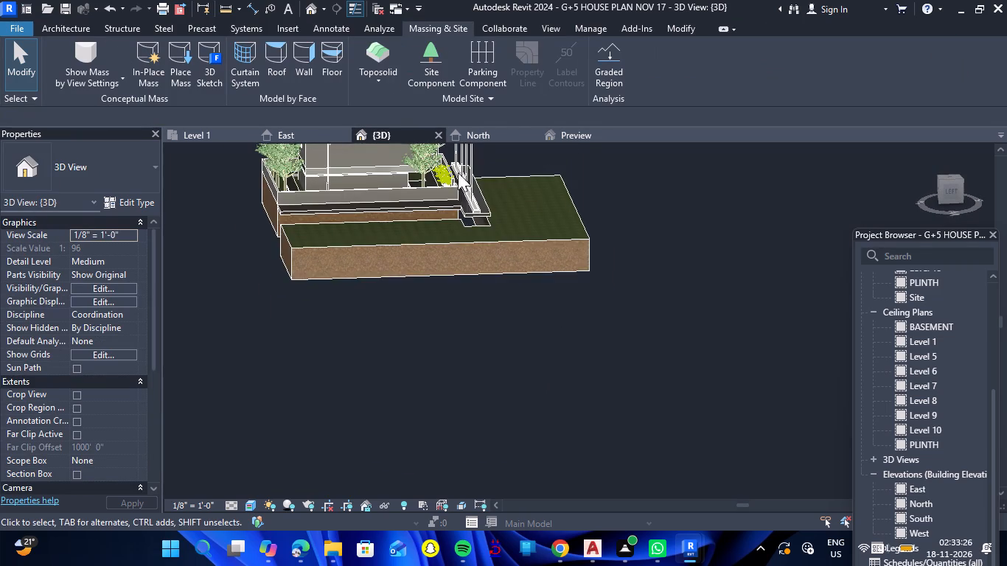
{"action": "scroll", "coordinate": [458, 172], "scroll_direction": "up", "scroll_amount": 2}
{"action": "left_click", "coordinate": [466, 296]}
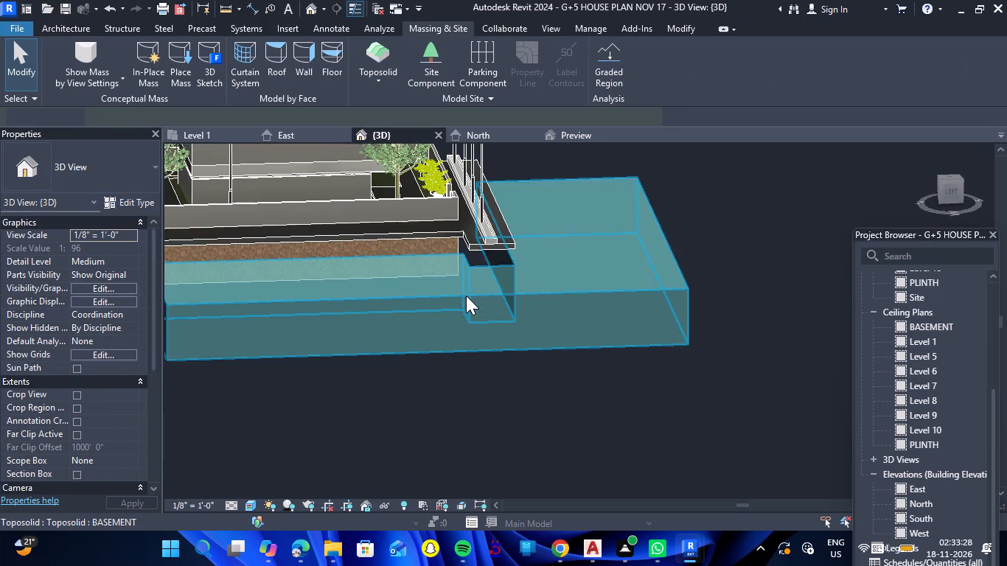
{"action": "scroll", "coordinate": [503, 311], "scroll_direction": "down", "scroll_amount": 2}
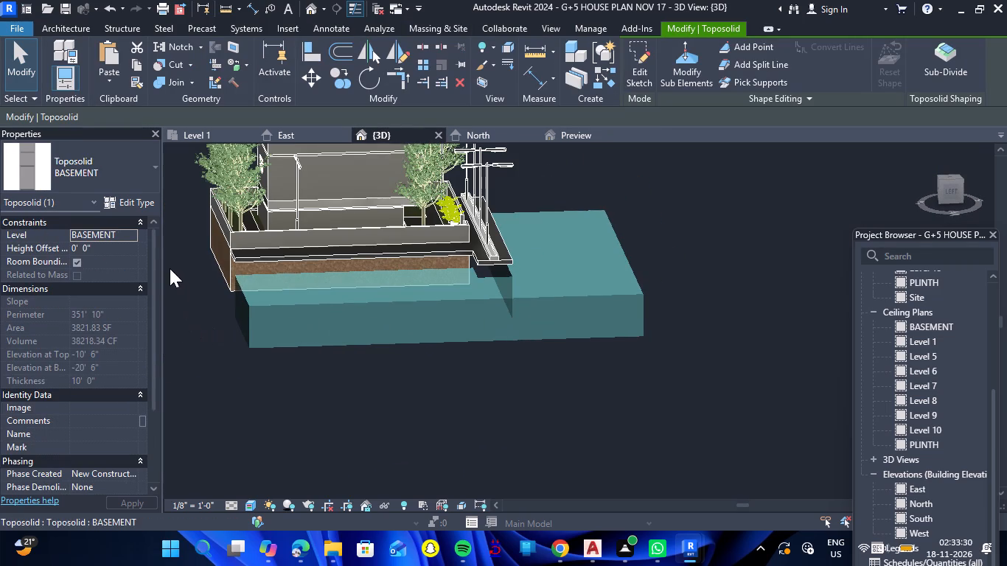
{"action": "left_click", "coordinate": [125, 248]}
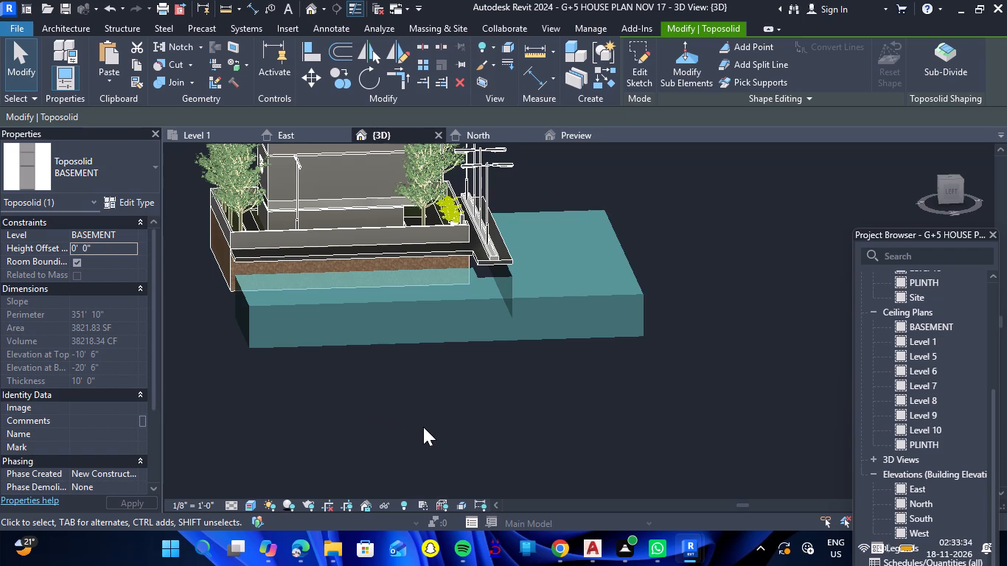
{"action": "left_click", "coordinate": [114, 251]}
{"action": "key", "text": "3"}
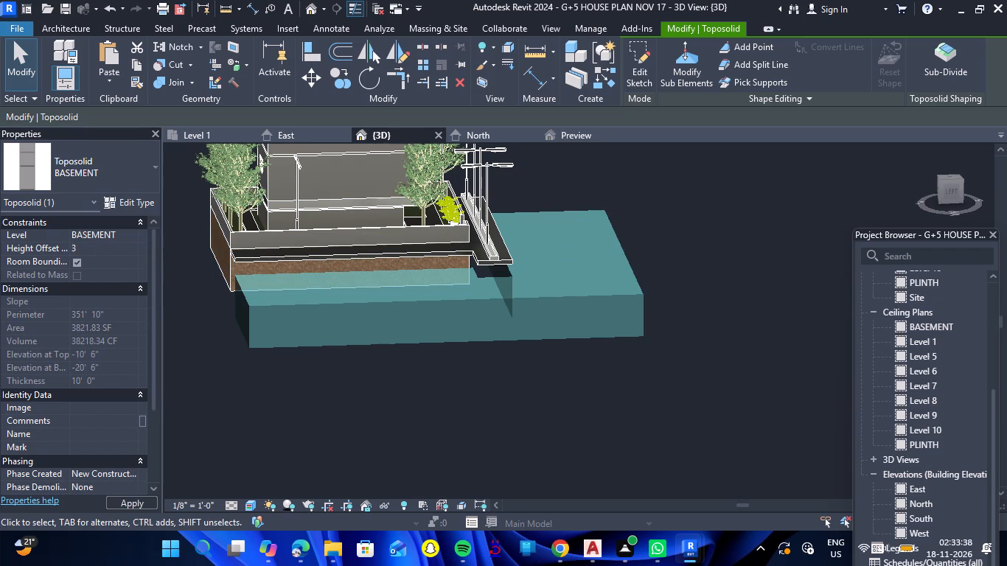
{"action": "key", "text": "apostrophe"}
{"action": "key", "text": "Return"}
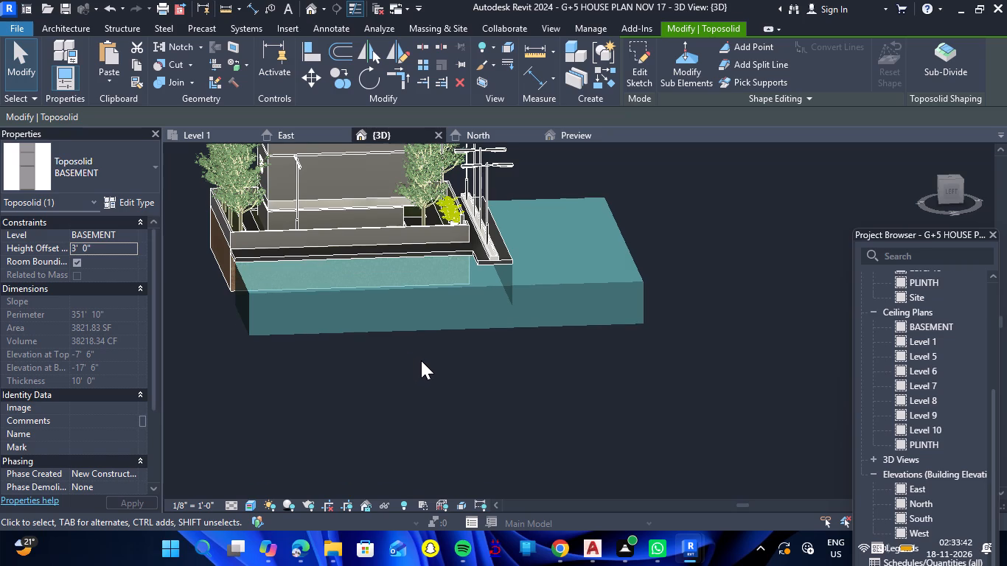
Examine from several angles how the raised terrain's surface meets the undersides and edges of the two roads.
{"action": "scroll", "coordinate": [234, 298], "scroll_direction": "up", "scroll_amount": 9}
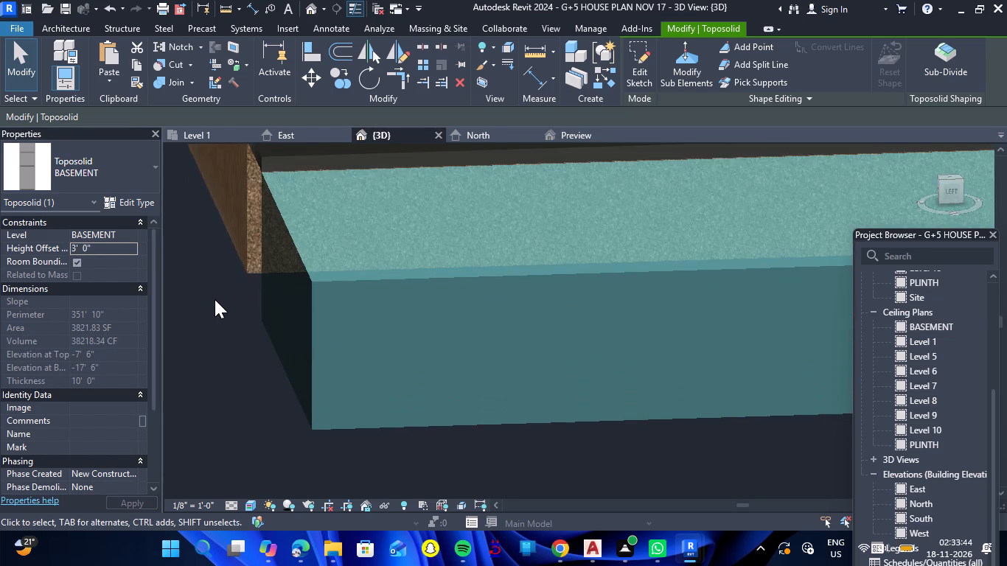
{"action": "scroll", "coordinate": [221, 296], "scroll_direction": "down", "scroll_amount": 7}
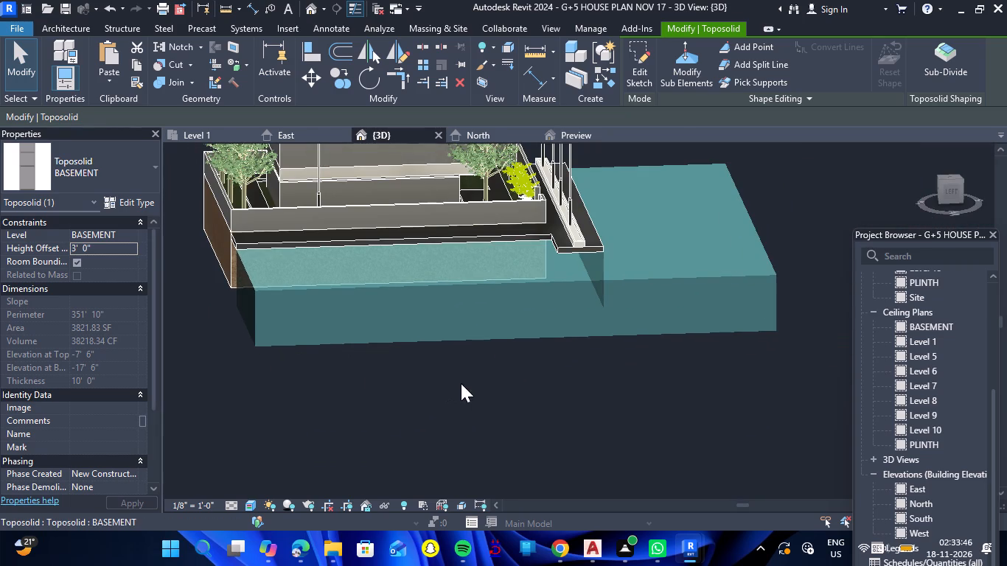
{"action": "right_click_drag", "start_coordinate": [490, 388], "coordinate": [375, 377], "text": "shift"}
{"action": "left_click_drag", "start_coordinate": [490, 388], "coordinate": [375, 377], "text": "shift"}
{"action": "left_click", "coordinate": [381, 384]}
{"action": "left_click_drag", "start_coordinate": [367, 387], "coordinate": [408, 398], "text": "shift"}
{"action": "right_click_drag", "start_coordinate": [367, 387], "coordinate": [408, 398], "text": "shift"}
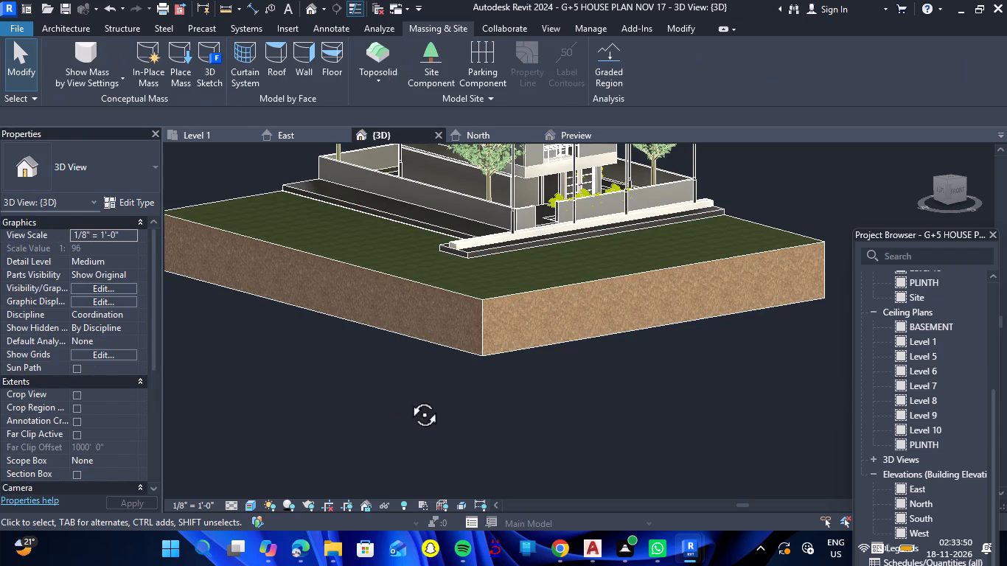
{"action": "left_click_drag", "start_coordinate": [408, 398], "coordinate": [490, 424], "text": "shift"}
{"action": "right_click_drag", "start_coordinate": [408, 398], "coordinate": [490, 424], "text": "shift"}
{"action": "scroll", "coordinate": [501, 246], "scroll_direction": "up", "scroll_amount": 3}
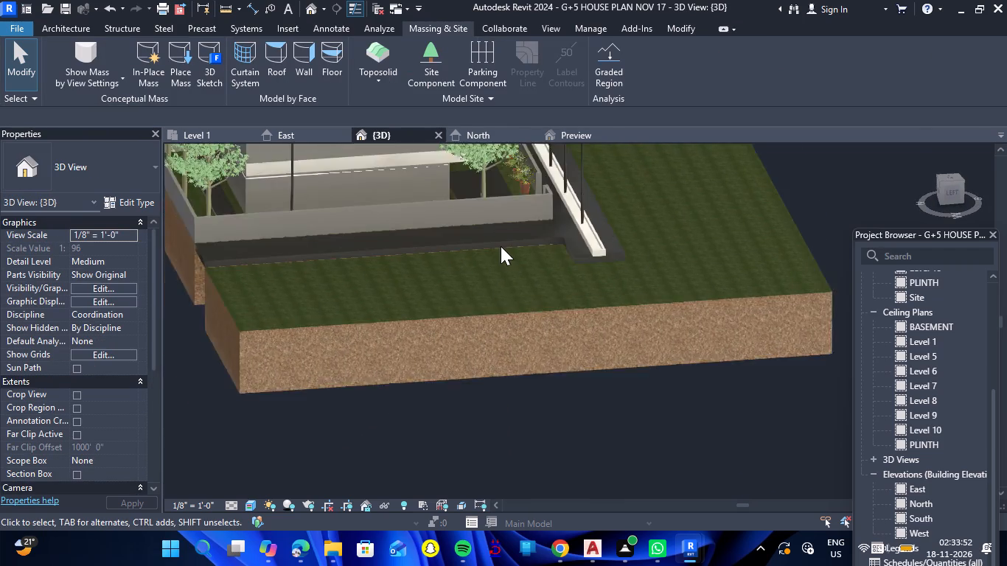
{"action": "scroll", "coordinate": [501, 246], "scroll_direction": "up", "scroll_amount": 1}
{"action": "scroll", "coordinate": [561, 273], "scroll_direction": "up", "scroll_amount": 3}
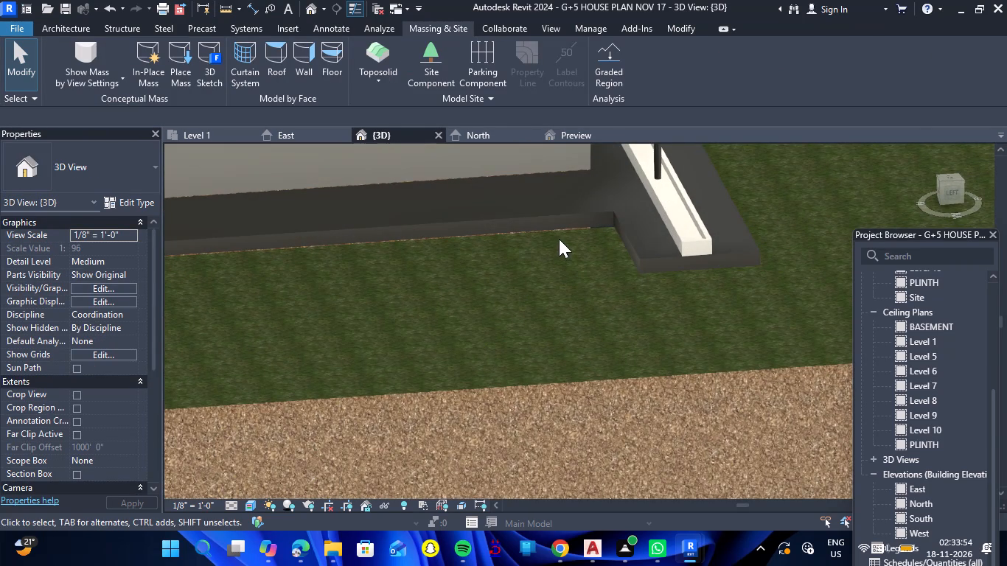
{"action": "scroll", "coordinate": [602, 263], "scroll_direction": "down", "scroll_amount": 5}
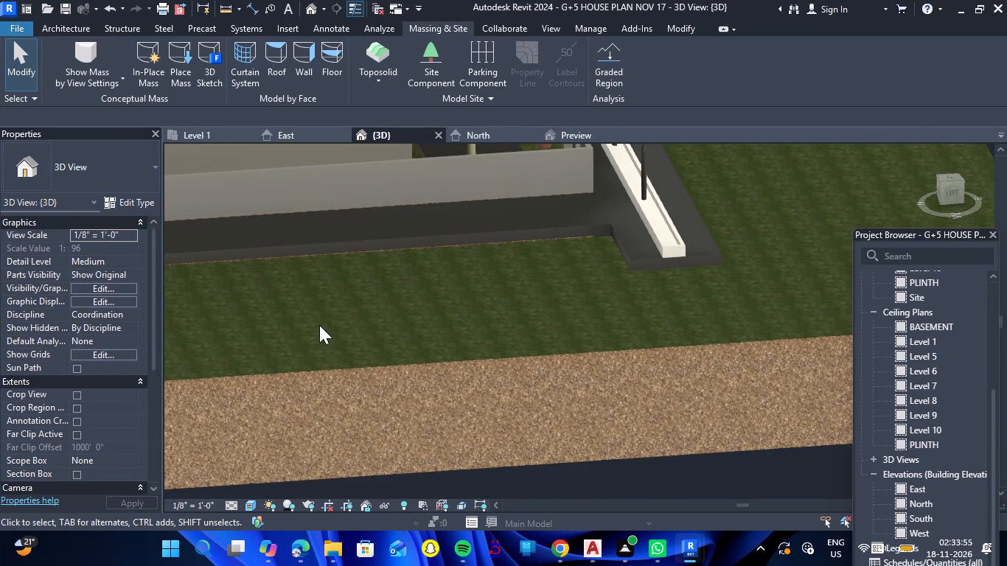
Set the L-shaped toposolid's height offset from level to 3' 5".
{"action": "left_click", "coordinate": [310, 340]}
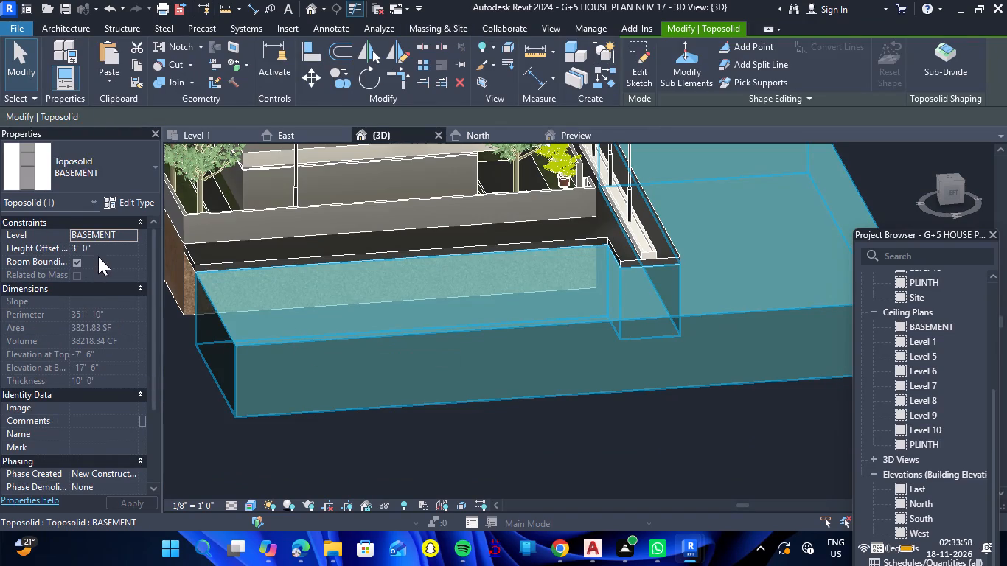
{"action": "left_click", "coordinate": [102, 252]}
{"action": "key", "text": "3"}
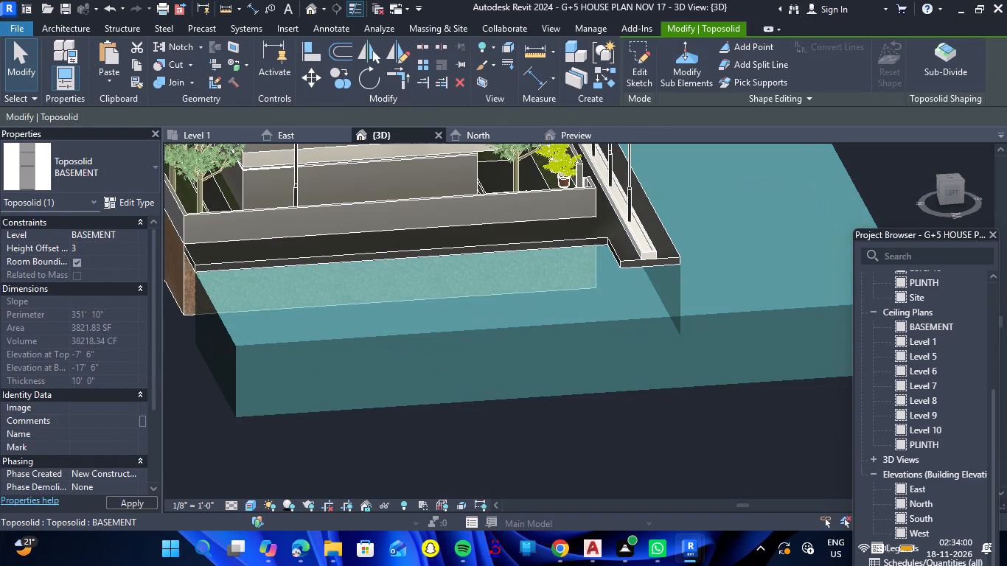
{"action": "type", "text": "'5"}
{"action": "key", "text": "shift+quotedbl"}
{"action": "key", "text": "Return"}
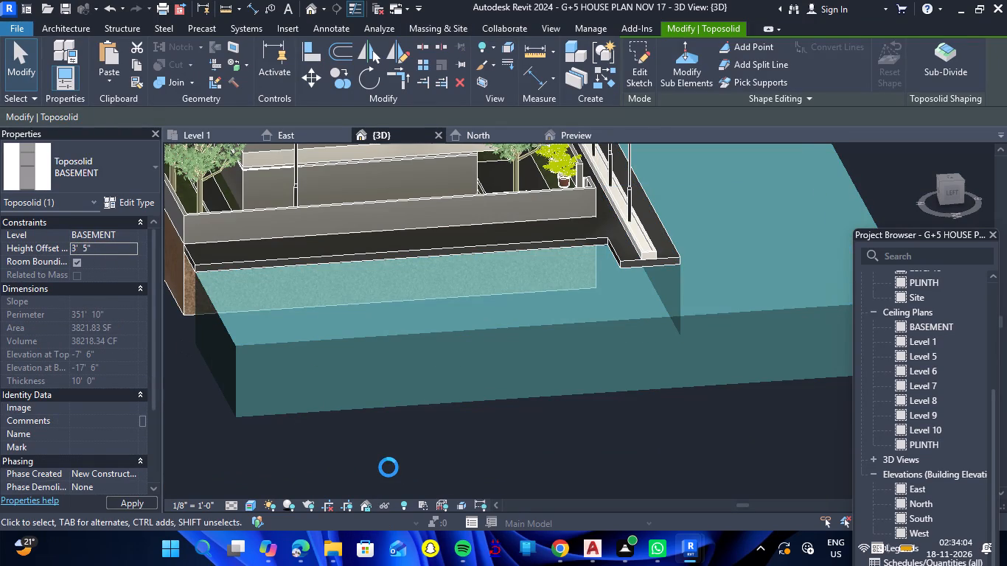
Set the L-shaped toposolid's height offset from level to 4'.
{"action": "left_click", "coordinate": [112, 252]}
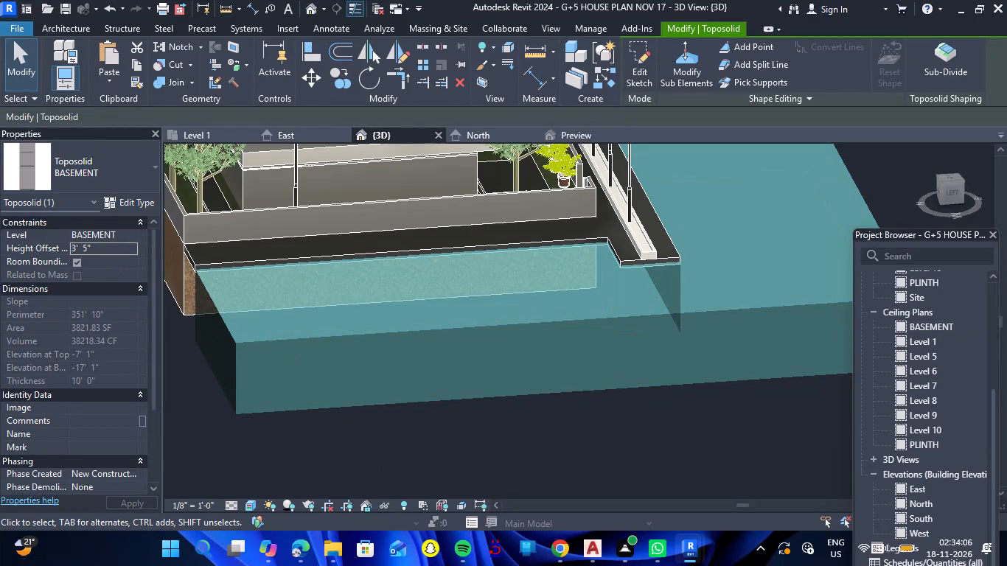
{"action": "type", "text": "4'"}
{"action": "key", "text": "Return"}
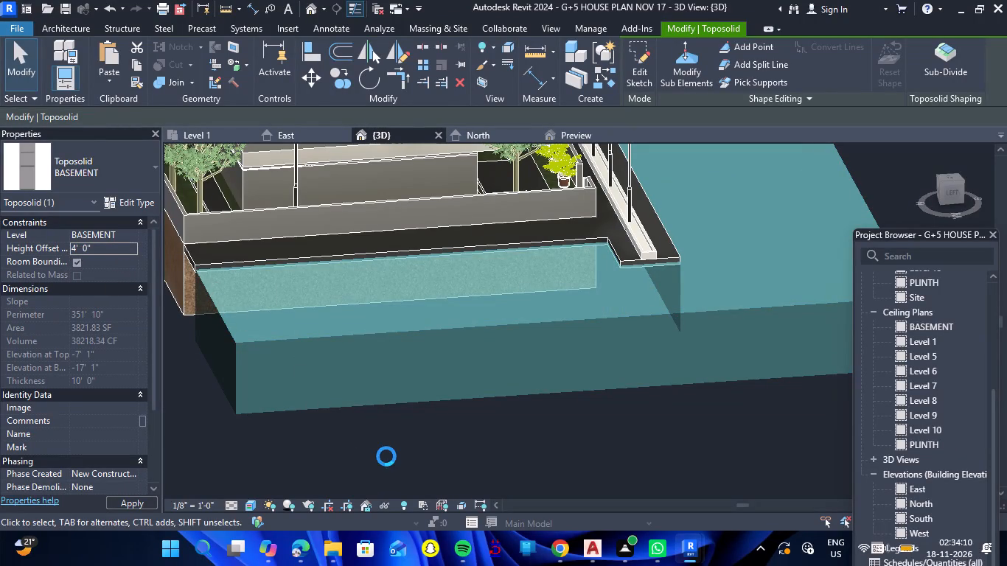
{"action": "left_click", "coordinate": [403, 448]}
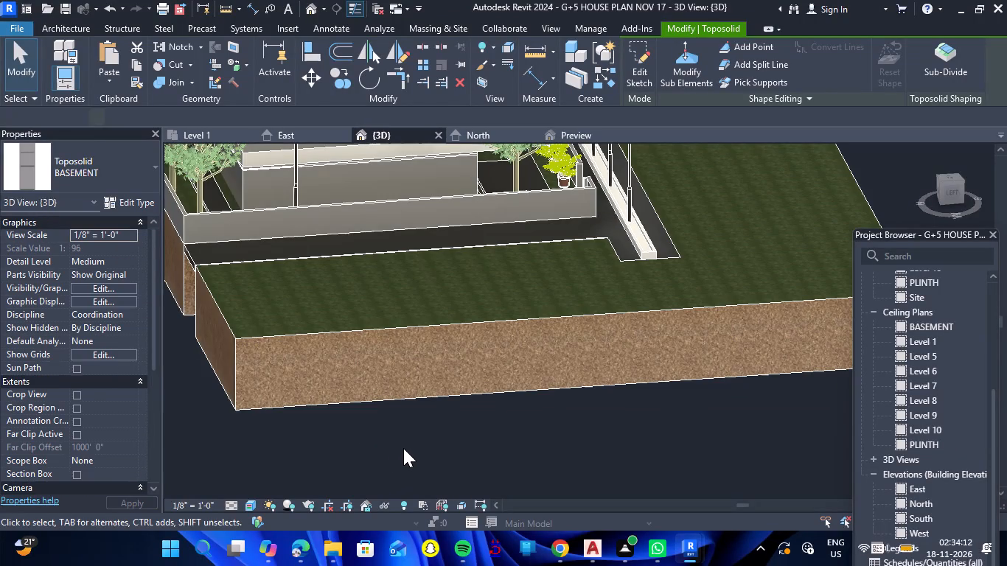
Add five shape points to the L-shaped toposolid, spaced along the outer part of the strip beyond the front road.
{"action": "scroll", "coordinate": [438, 437], "scroll_direction": "down", "scroll_amount": 4}
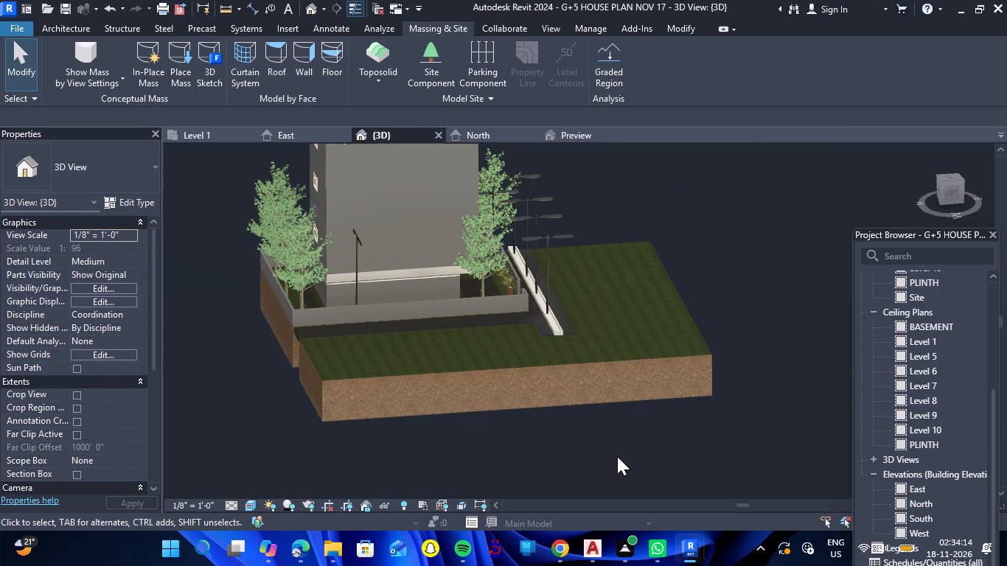
{"action": "left_click_drag", "start_coordinate": [618, 455], "coordinate": [606, 457], "text": "shift"}
{"action": "right_click_drag", "start_coordinate": [618, 455], "coordinate": [606, 457], "text": "shift"}
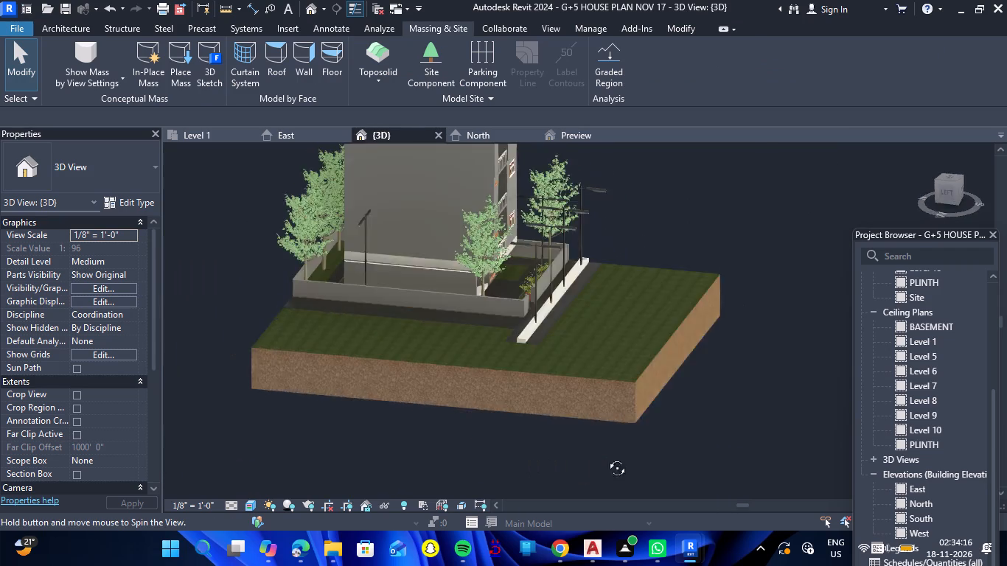
{"action": "right_click_drag", "start_coordinate": [606, 457], "coordinate": [610, 481], "text": "shift"}
{"action": "left_click_drag", "start_coordinate": [606, 457], "coordinate": [610, 481], "text": "shift"}
{"action": "key", "text": "Escape"}
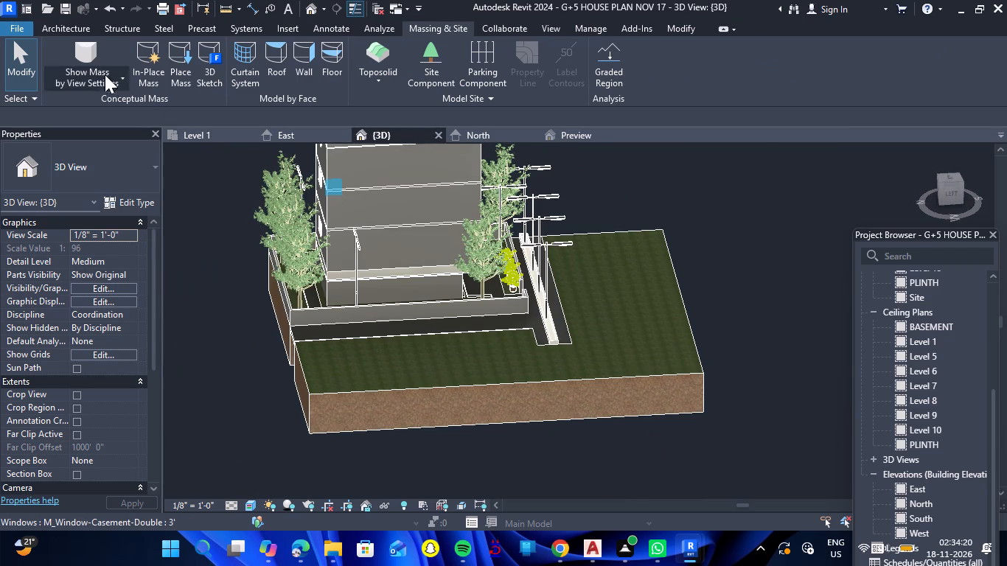
{"action": "left_click", "coordinate": [67, 28]}
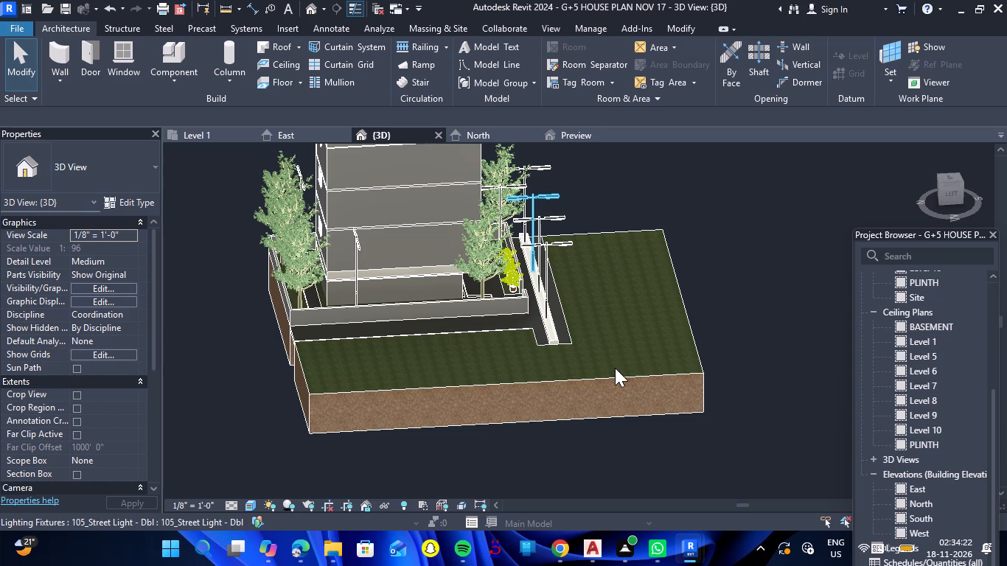
{"action": "left_click", "coordinate": [617, 377]}
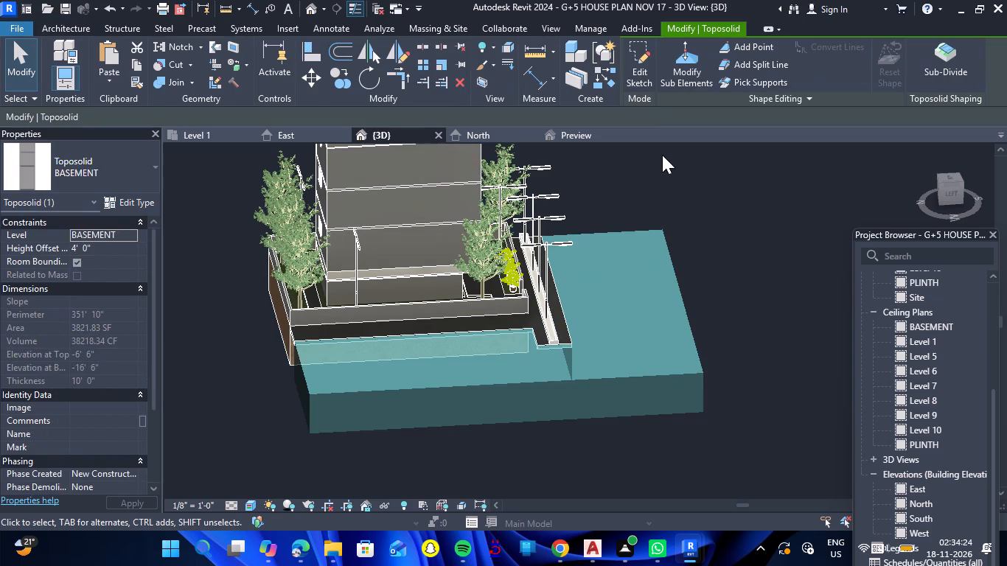
{"action": "left_click", "coordinate": [743, 45]}
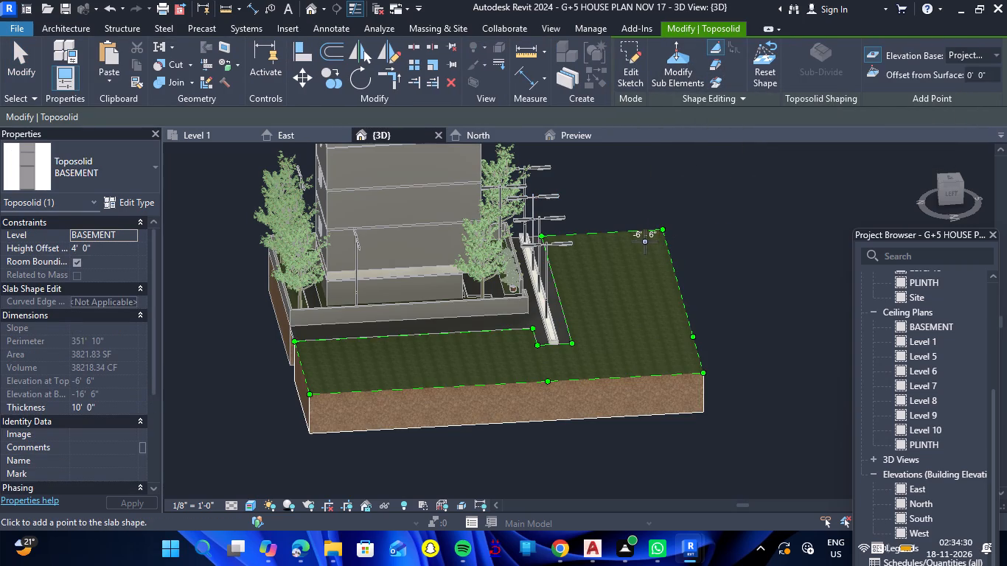
{"action": "left_click", "coordinate": [646, 246]}
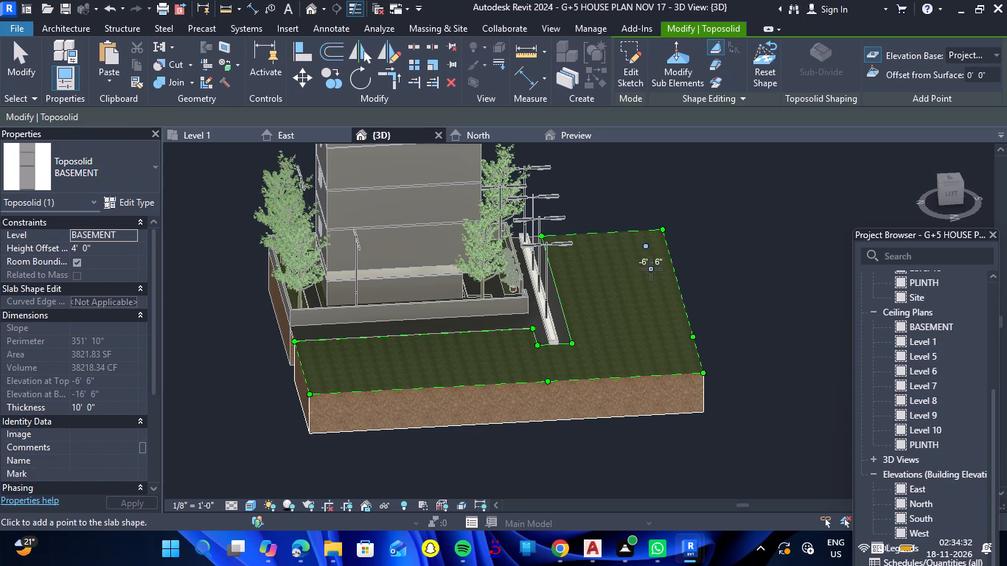
{"action": "left_click", "coordinate": [651, 269]}
{"action": "left_click", "coordinate": [663, 296]}
{"action": "left_click", "coordinate": [670, 327]}
{"action": "left_click", "coordinate": [666, 349]}
Add nine shape points to the L-shaped toposolid, spaced along the strip beyond the side road to its far end.
{"action": "left_click", "coordinate": [630, 366]}
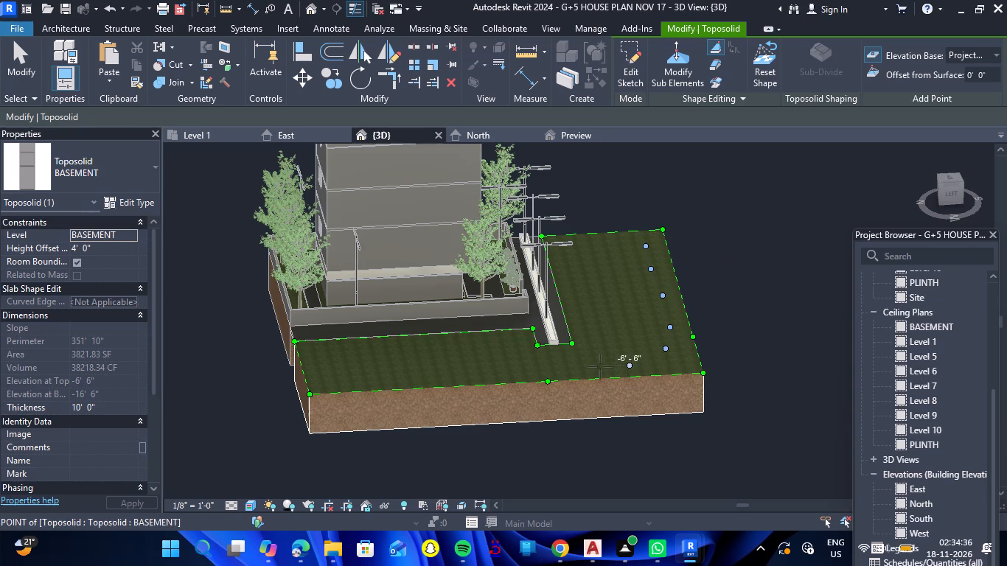
{"action": "left_click", "coordinate": [589, 368]}
{"action": "left_click", "coordinate": [524, 368]}
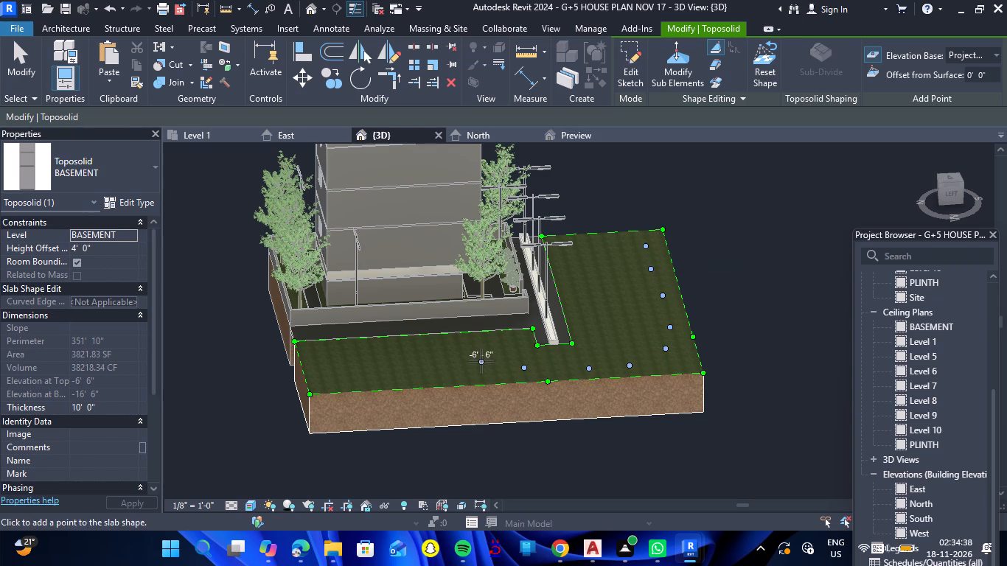
{"action": "left_click", "coordinate": [481, 361]}
{"action": "left_click", "coordinate": [431, 358]}
{"action": "left_click", "coordinate": [372, 368]}
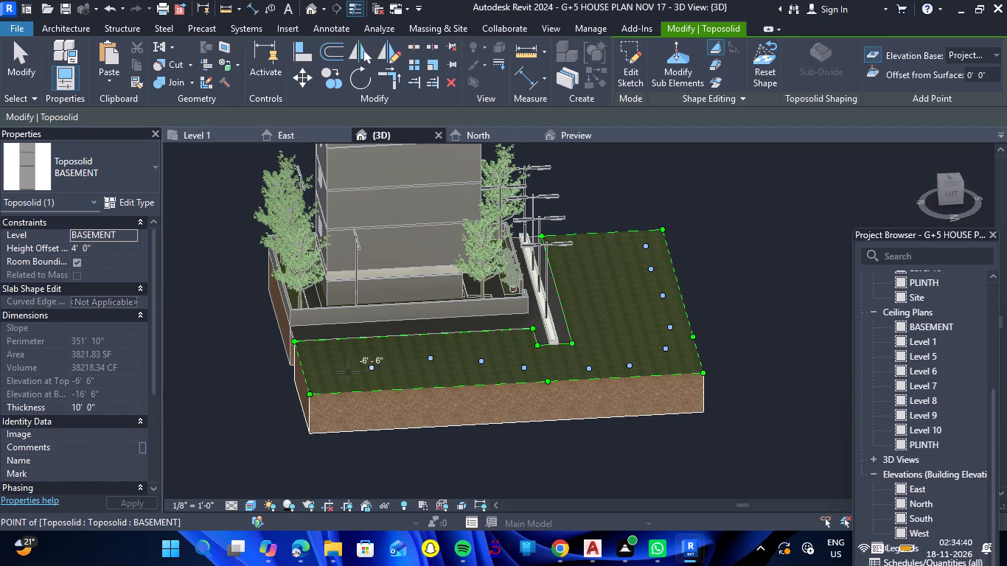
{"action": "left_click", "coordinate": [346, 373]}
{"action": "left_click", "coordinate": [324, 364]}
{"action": "left_click", "coordinate": [316, 381]}
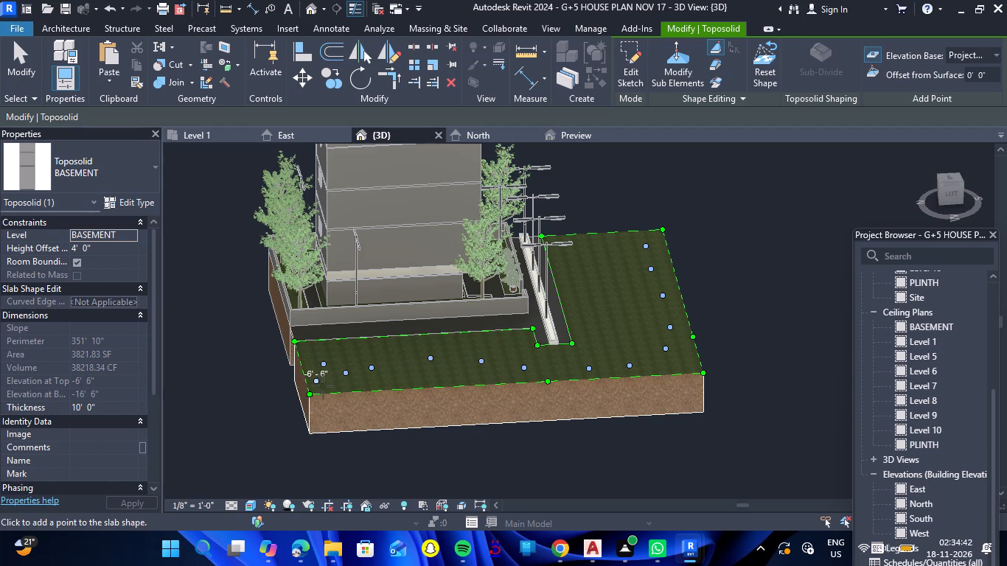
Add seven shape points through the middle of the toposolid strip beyond the front road, and finish adding points.
{"action": "left_click", "coordinate": [612, 242]}
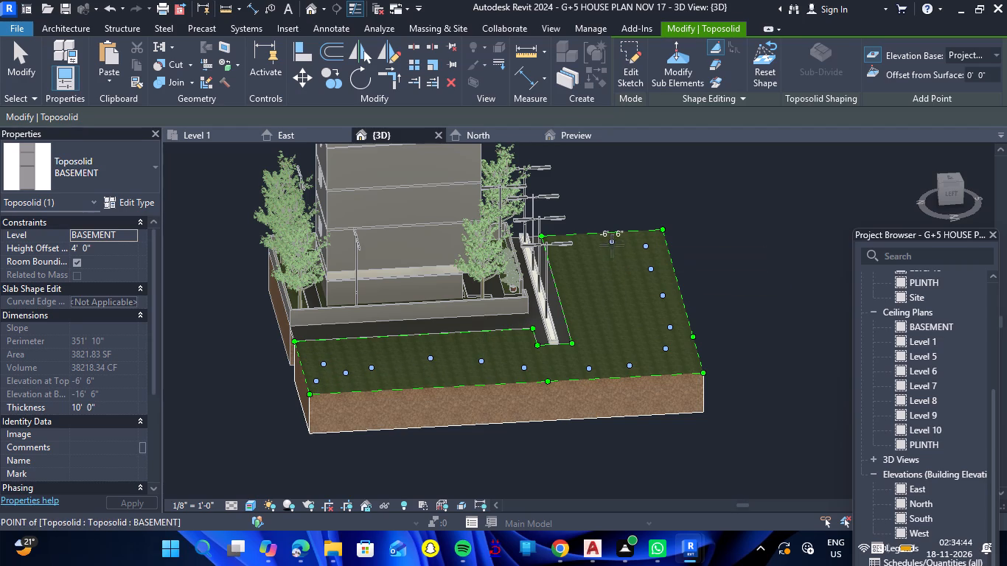
{"action": "left_click", "coordinate": [624, 254]}
{"action": "left_click", "coordinate": [606, 267]}
{"action": "left_click", "coordinate": [628, 291]}
{"action": "left_click", "coordinate": [627, 329]}
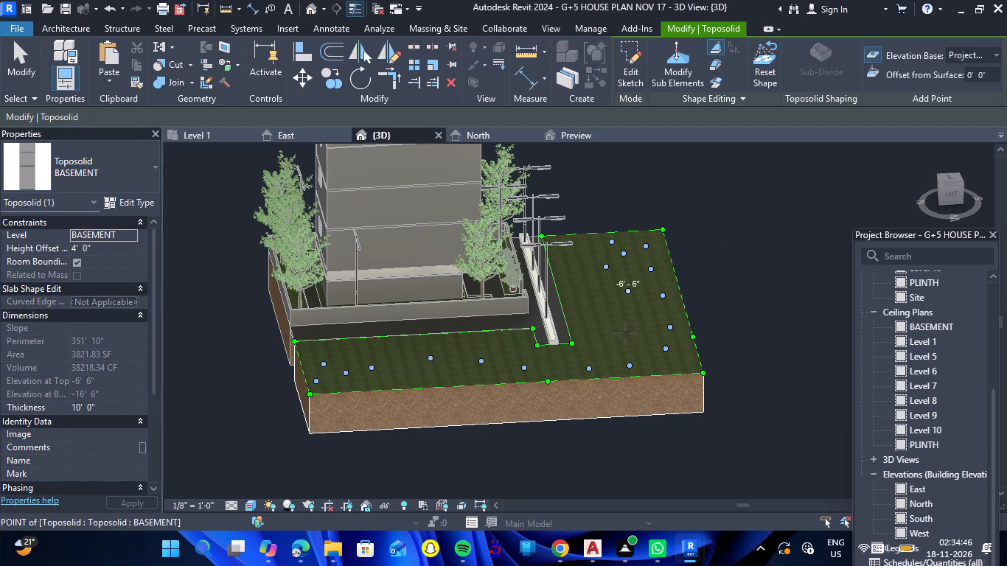
{"action": "left_click", "coordinate": [618, 347]}
{"action": "left_click", "coordinate": [641, 329]}
{"action": "key", "text": "Escape"}
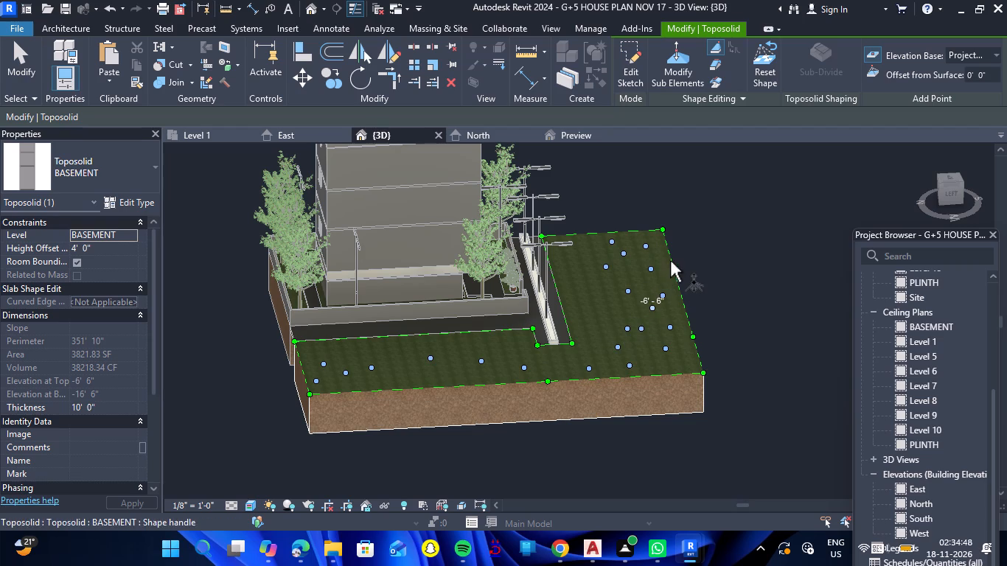
Raise the shape point nearest the far outer corner of the front road strip to an elevation of about 0' 11".
{"action": "scroll", "coordinate": [651, 240], "scroll_direction": "up", "scroll_amount": 7}
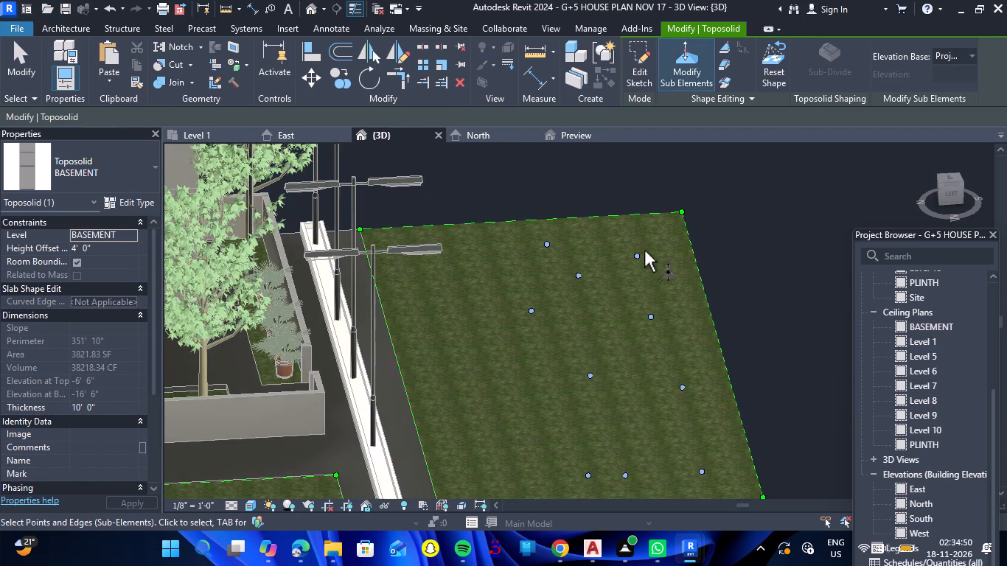
{"action": "left_click", "coordinate": [679, 210]}
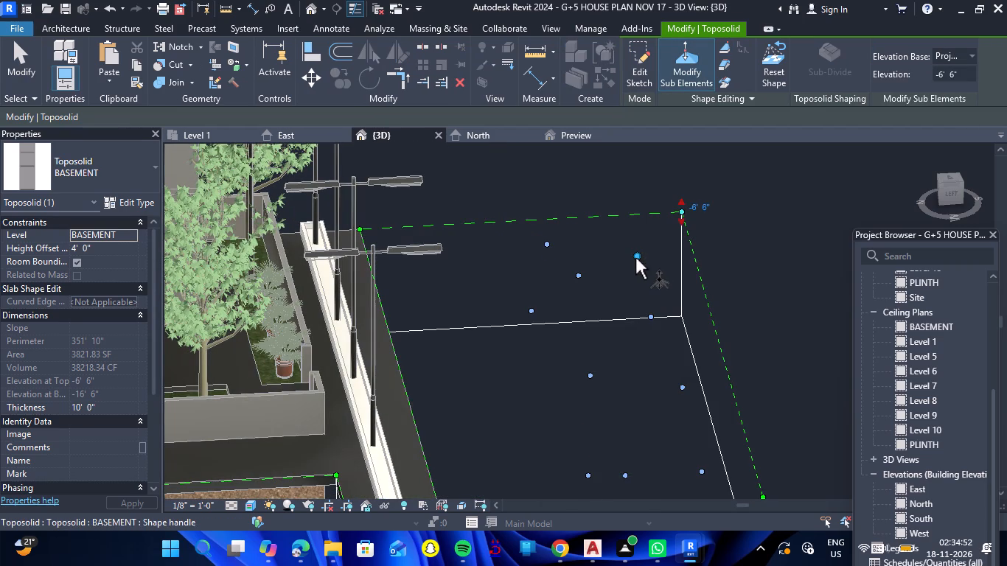
{"action": "left_click", "coordinate": [635, 258]}
{"action": "left_click", "coordinate": [633, 244]}
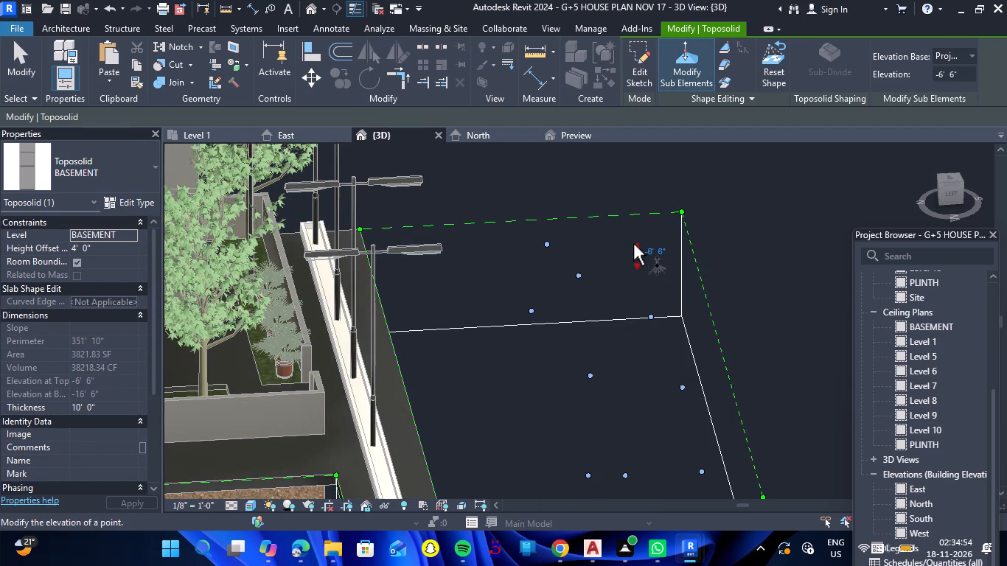
{"action": "left_click", "coordinate": [680, 210]}
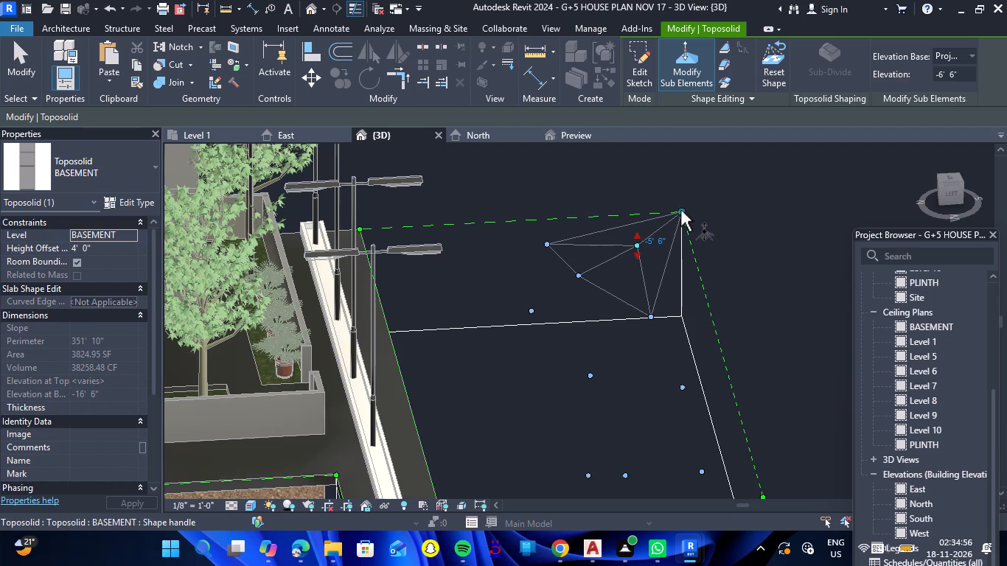
{"action": "left_click_drag", "start_coordinate": [637, 246], "coordinate": [635, 231]}
{"action": "left_click_drag", "start_coordinate": [635, 231], "coordinate": [633, 177]}
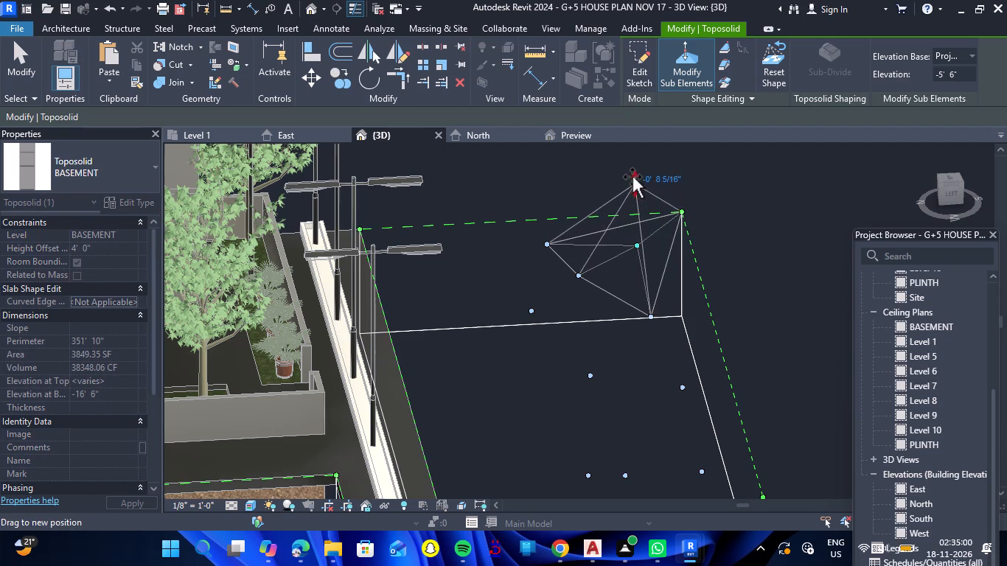
{"action": "left_click_drag", "start_coordinate": [633, 177], "coordinate": [633, 164]}
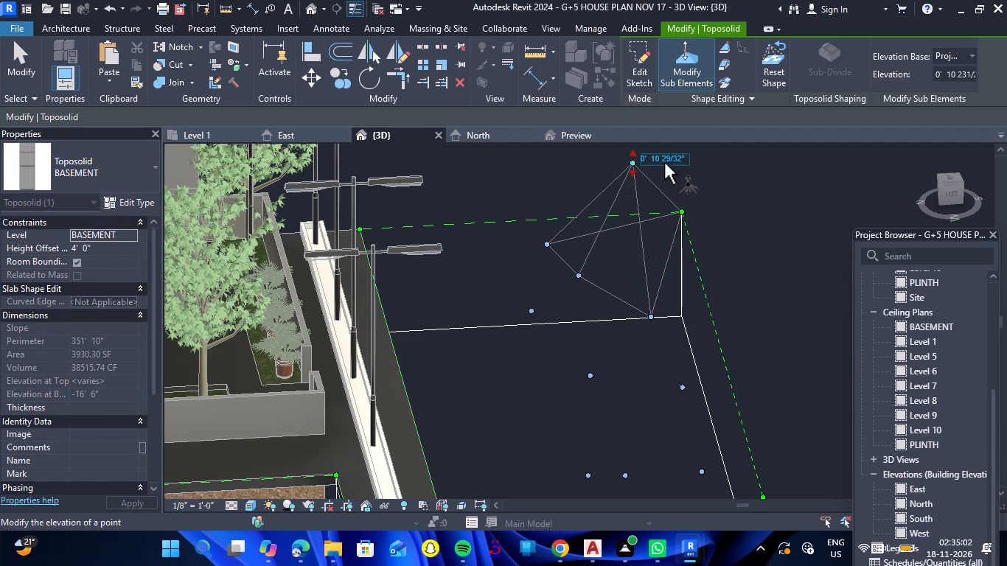
Raise the third shape point along the outer edge of the front road strip to an elevation of 12' 6".
{"action": "scroll", "coordinate": [680, 181], "scroll_direction": "down", "scroll_amount": 4}
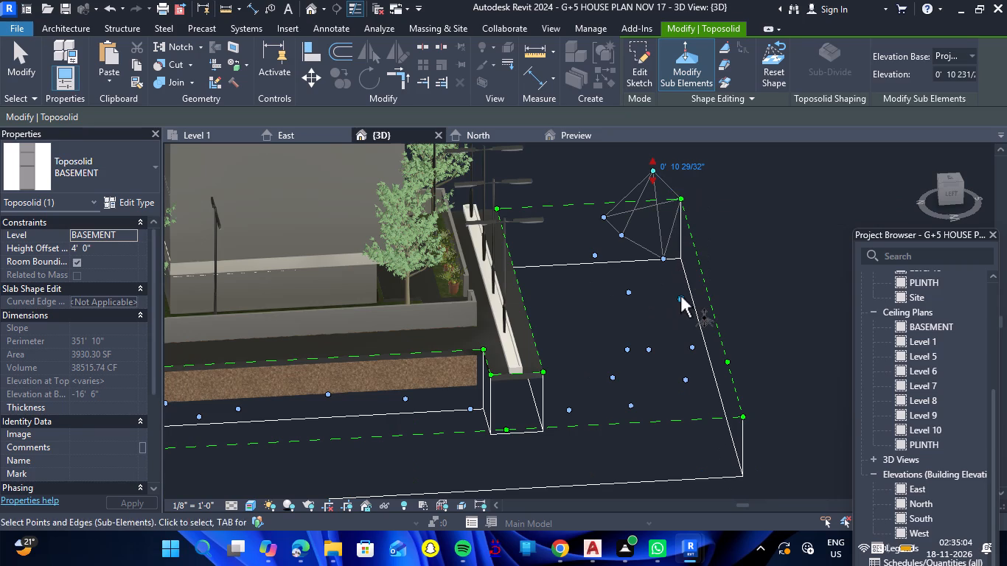
{"action": "left_click", "coordinate": [680, 296]}
{"action": "left_click", "coordinate": [662, 259]}
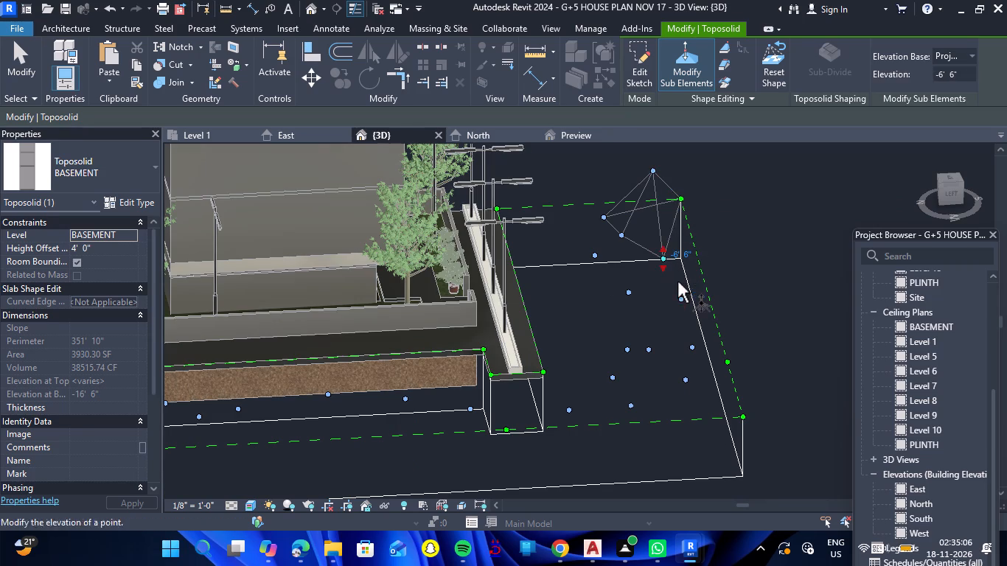
{"action": "left_click", "coordinate": [680, 295]}
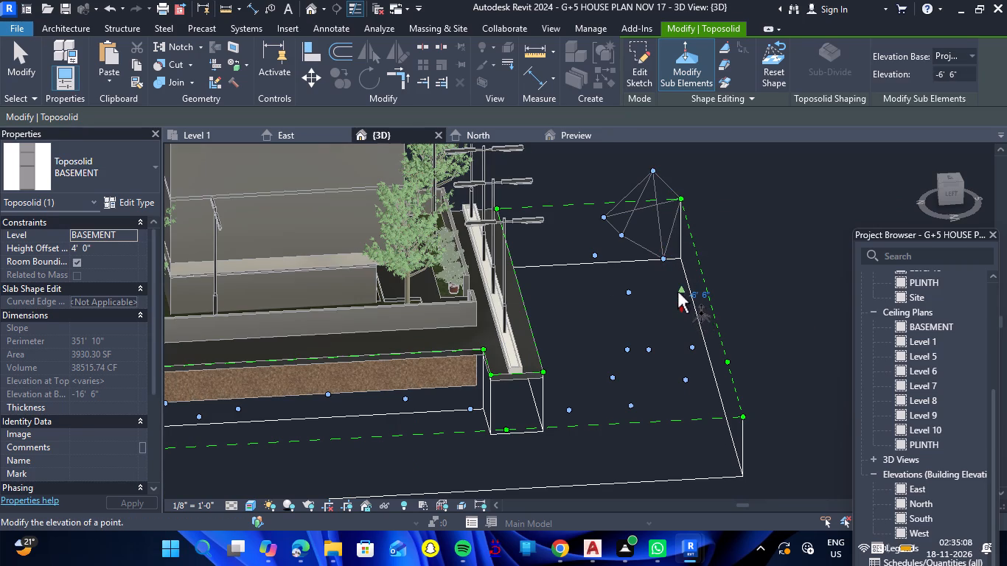
{"action": "left_click", "coordinate": [678, 290]}
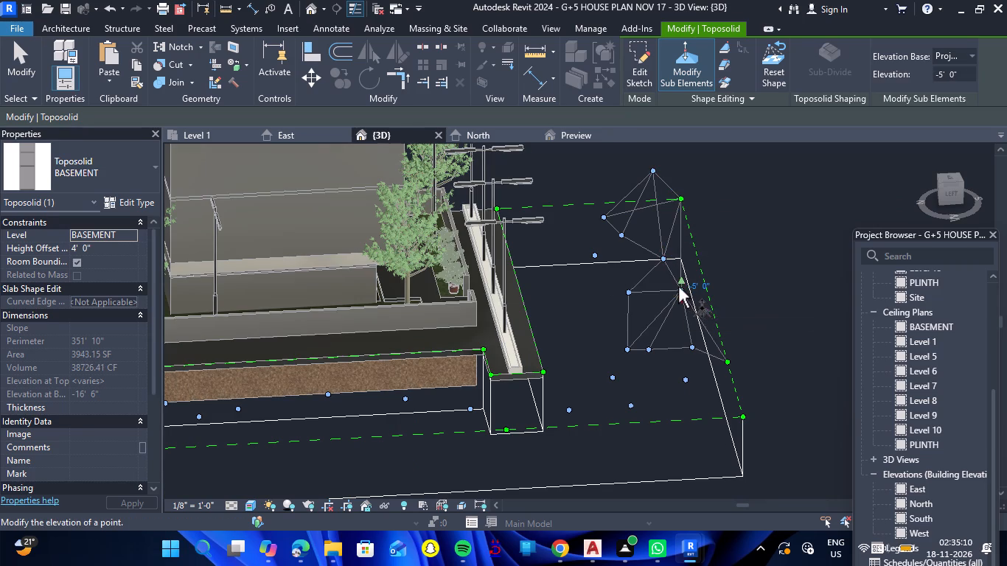
{"action": "left_click_drag", "start_coordinate": [680, 285], "coordinate": [705, 222]}
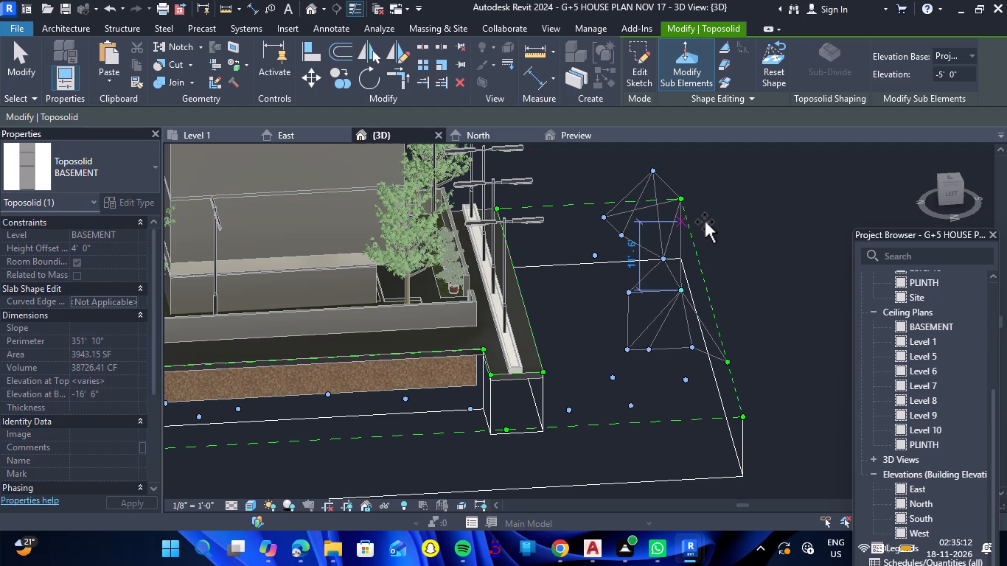
{"action": "left_click_drag", "start_coordinate": [705, 222], "coordinate": [711, 189]}
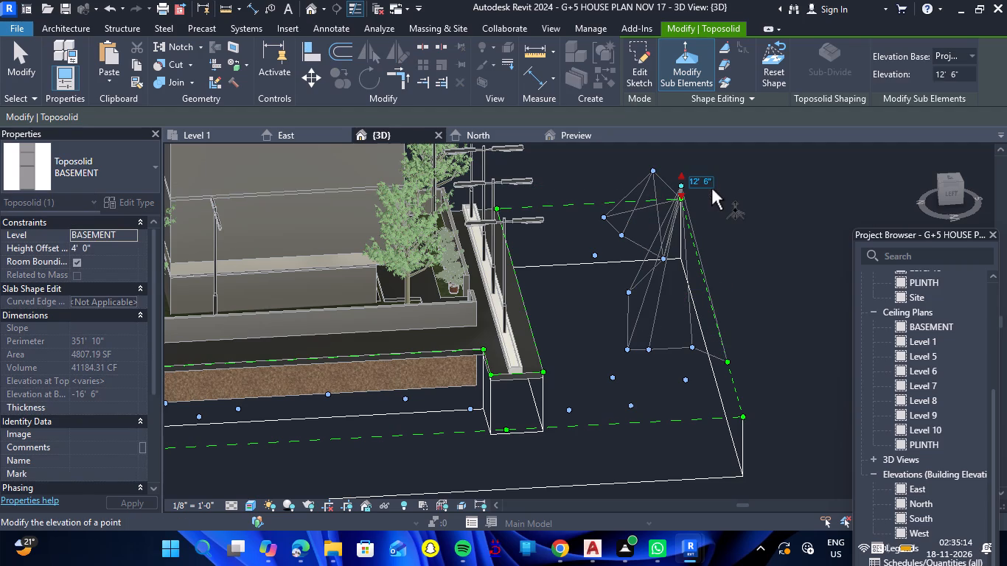
{"action": "left_click", "coordinate": [733, 223]}
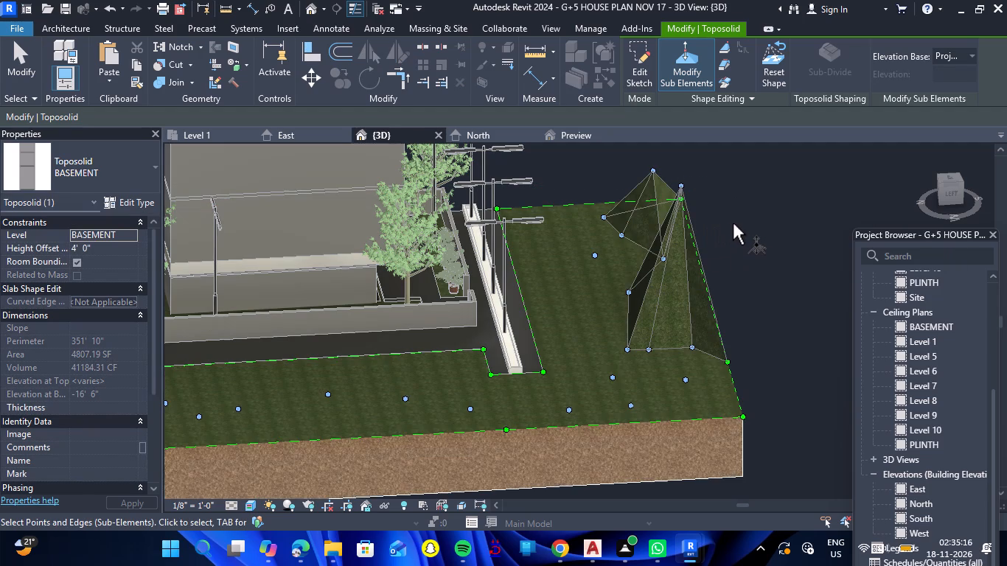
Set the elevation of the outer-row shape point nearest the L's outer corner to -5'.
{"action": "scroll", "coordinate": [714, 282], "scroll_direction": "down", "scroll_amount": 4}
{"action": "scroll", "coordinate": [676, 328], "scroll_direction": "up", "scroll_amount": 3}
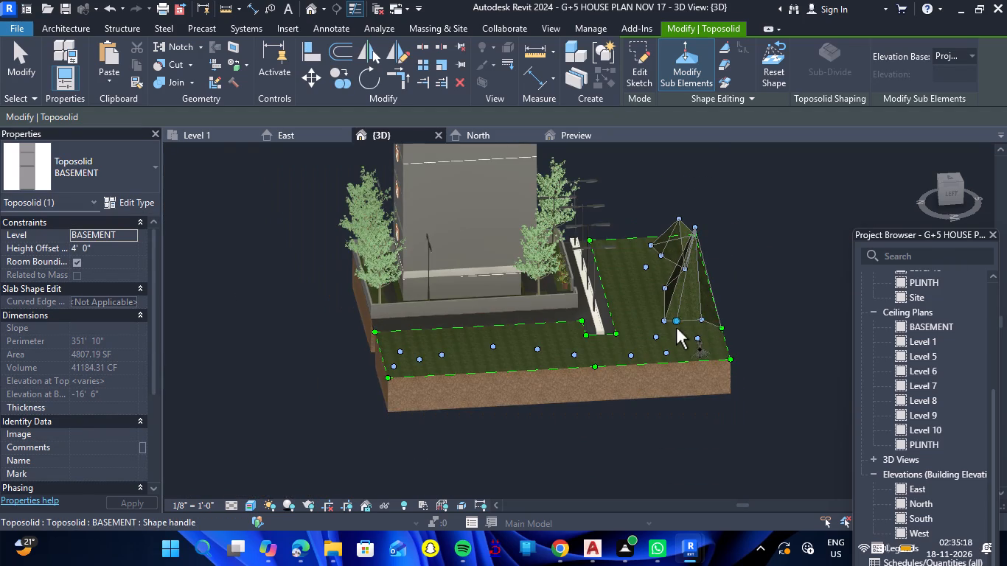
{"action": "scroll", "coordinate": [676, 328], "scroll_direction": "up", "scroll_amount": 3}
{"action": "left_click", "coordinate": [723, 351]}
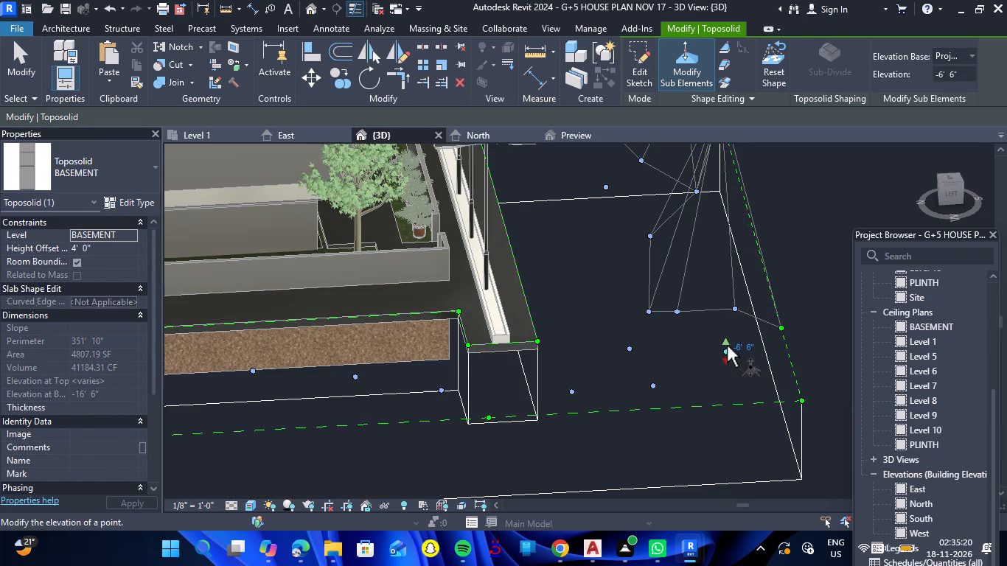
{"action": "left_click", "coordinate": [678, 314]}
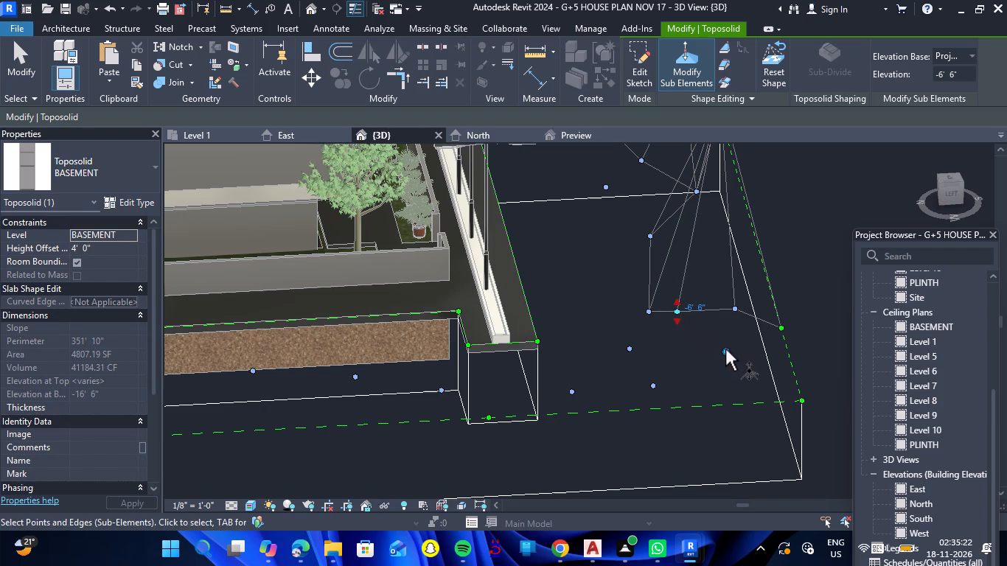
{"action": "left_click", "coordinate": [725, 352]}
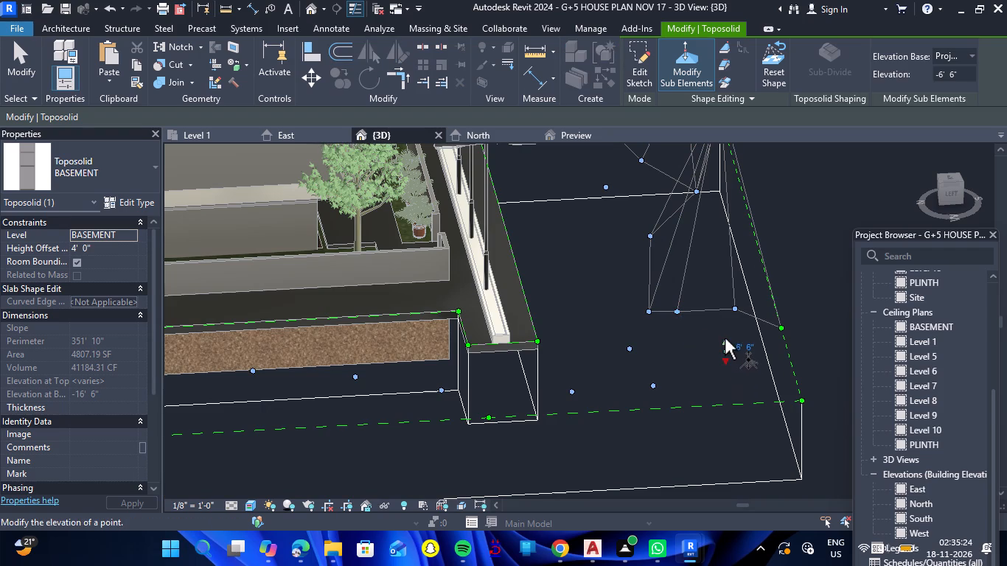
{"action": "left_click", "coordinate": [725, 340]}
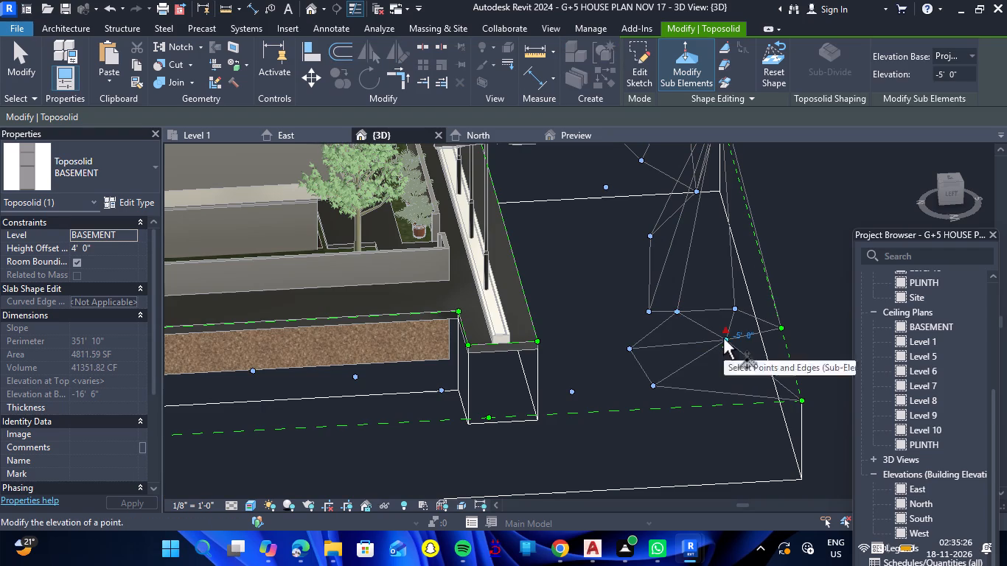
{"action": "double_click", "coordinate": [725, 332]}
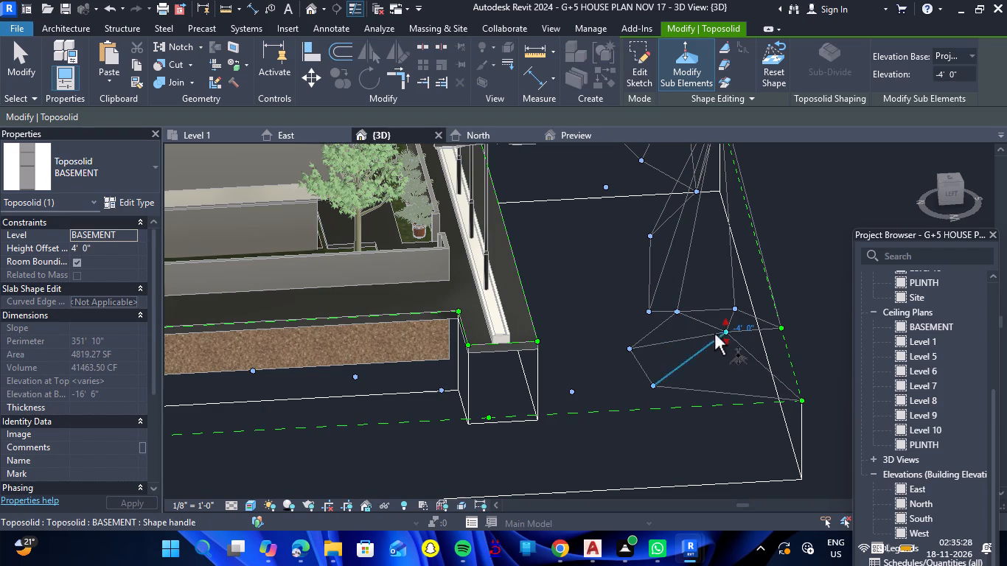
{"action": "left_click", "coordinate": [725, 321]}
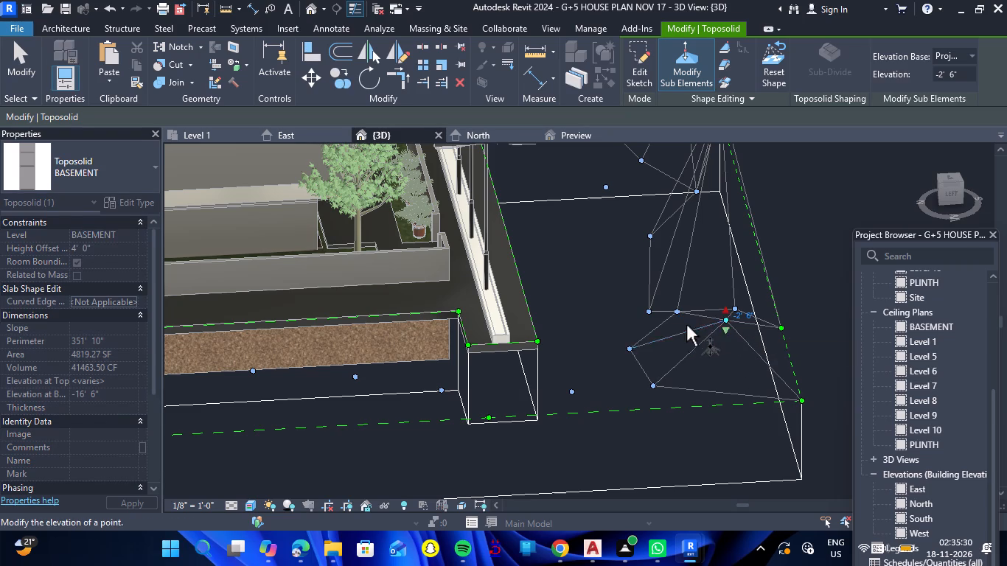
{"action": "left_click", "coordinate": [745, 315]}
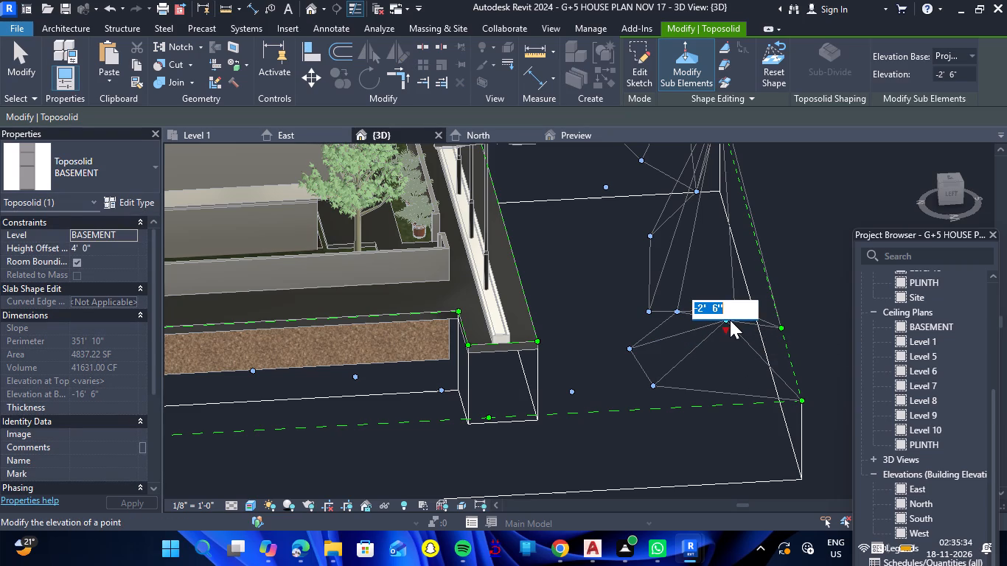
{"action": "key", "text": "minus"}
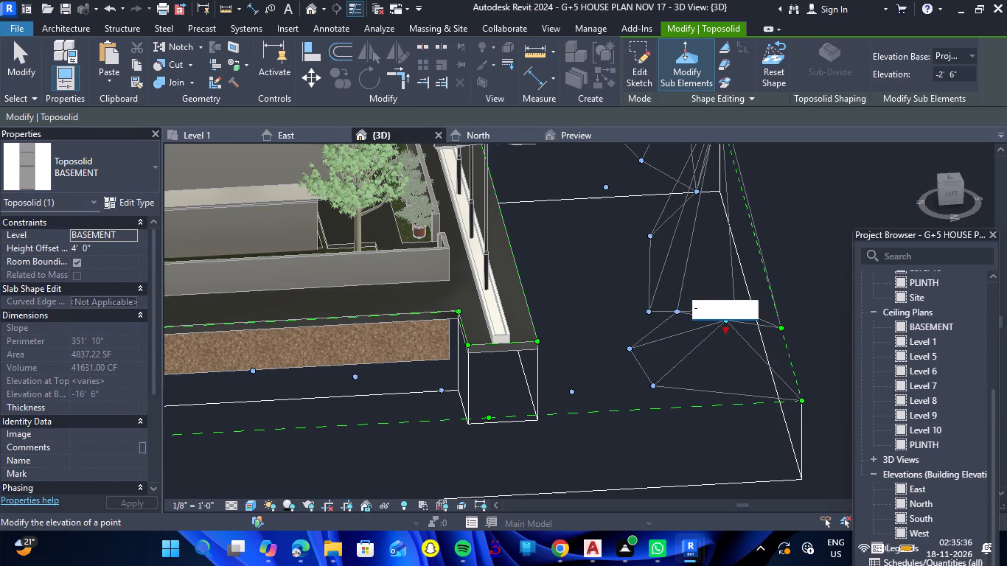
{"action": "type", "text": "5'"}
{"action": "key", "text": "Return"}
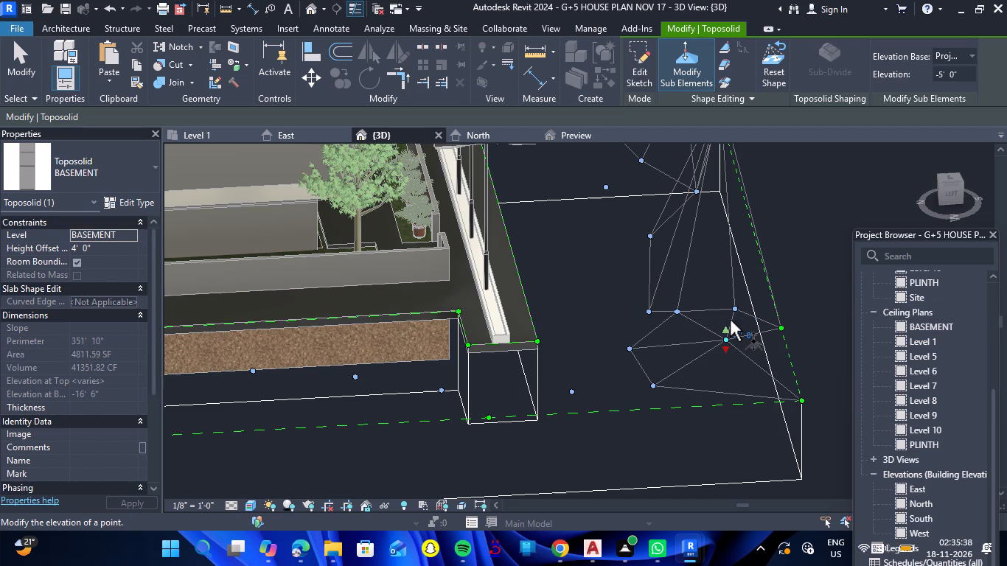
Raise the outer-row shape point nearest the L's outer corner to an elevation of about 4' 11".
{"action": "left_click", "coordinate": [725, 331]}
{"action": "double_click", "coordinate": [725, 331]}
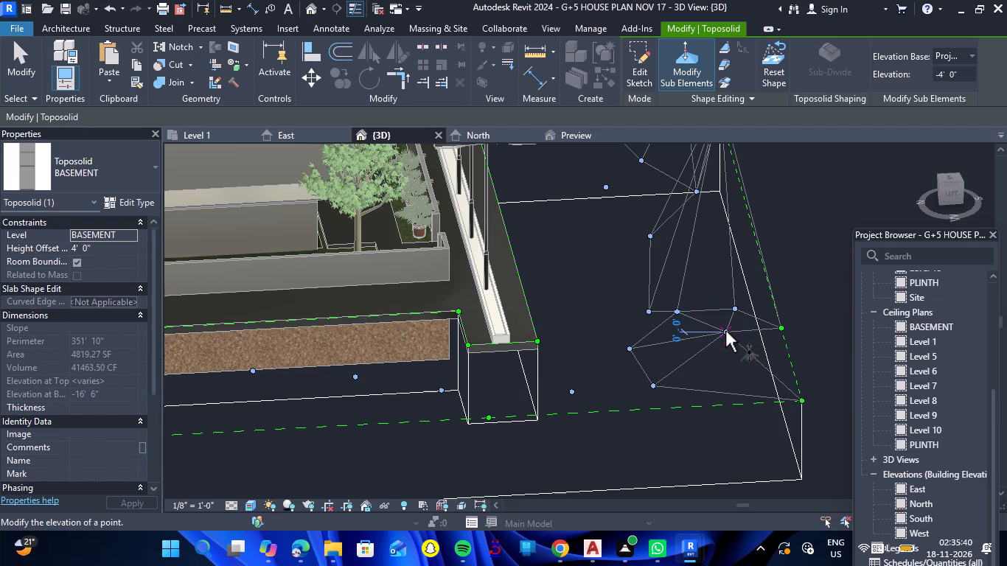
{"action": "double_click", "coordinate": [724, 319]}
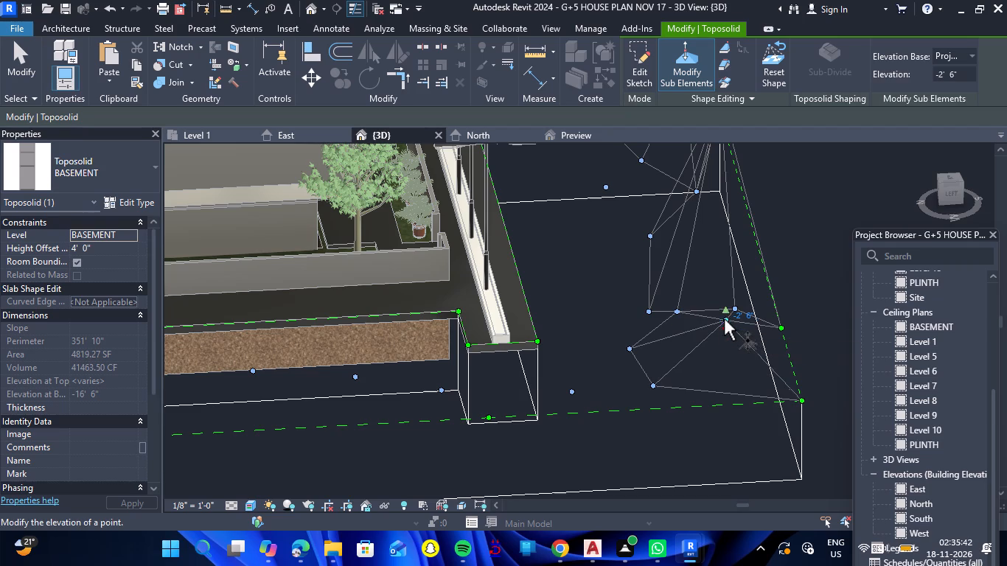
{"action": "left_click_drag", "start_coordinate": [725, 311], "coordinate": [730, 248]}
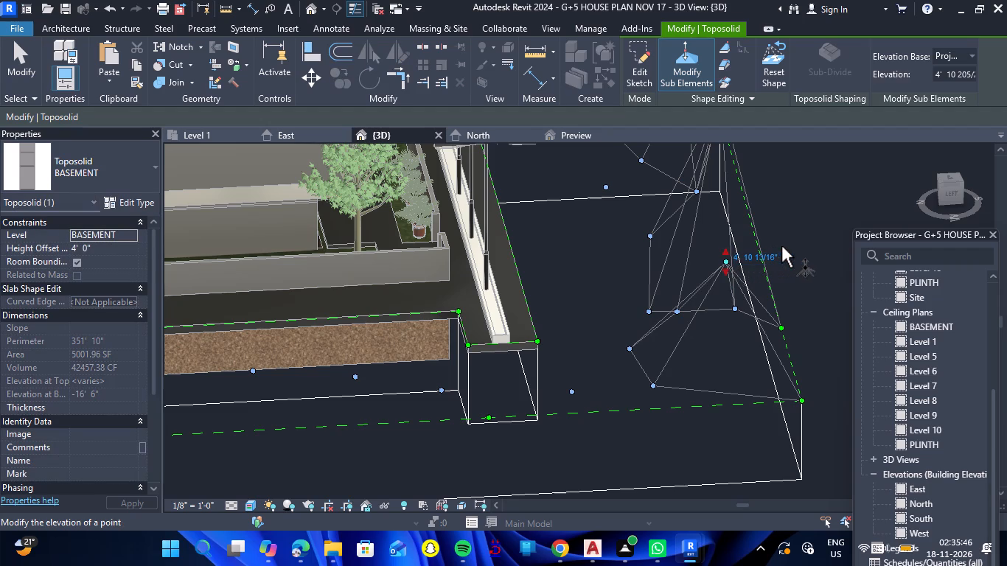
{"action": "left_click", "coordinate": [787, 254]}
{"action": "scroll", "coordinate": [647, 317], "scroll_direction": "down", "scroll_amount": 3}
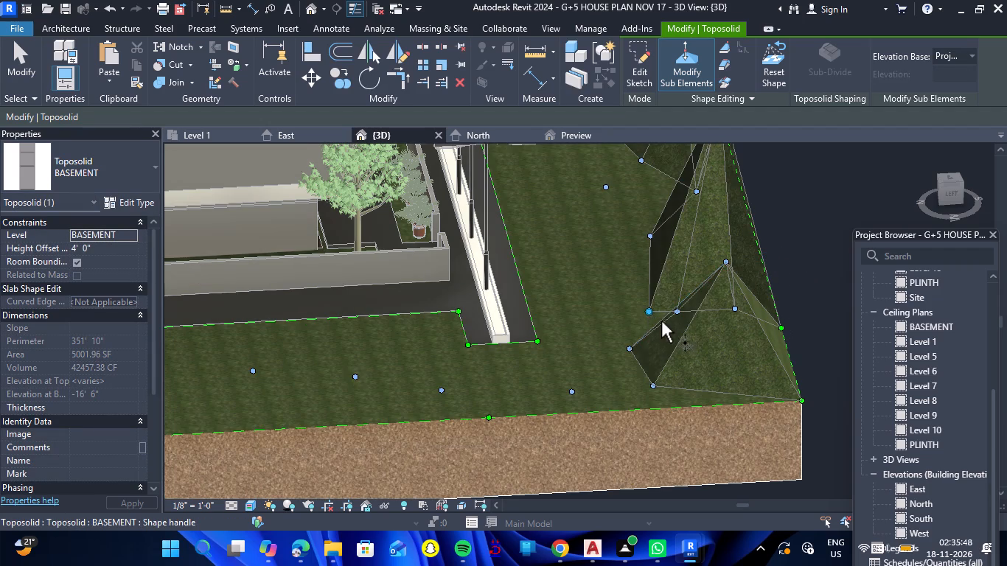
Raise the inner-row shape point near the far end of the front road strip to an elevation of -4'.
{"action": "scroll", "coordinate": [661, 321], "scroll_direction": "down", "scroll_amount": 3}
{"action": "scroll", "coordinate": [628, 231], "scroll_direction": "up", "scroll_amount": 2}
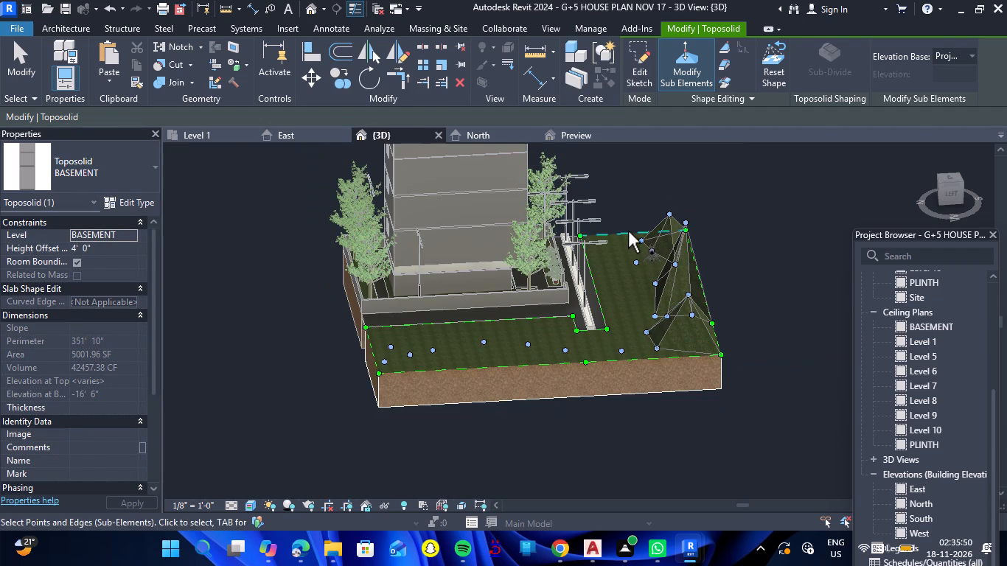
{"action": "scroll", "coordinate": [628, 231], "scroll_direction": "up", "scroll_amount": 7}
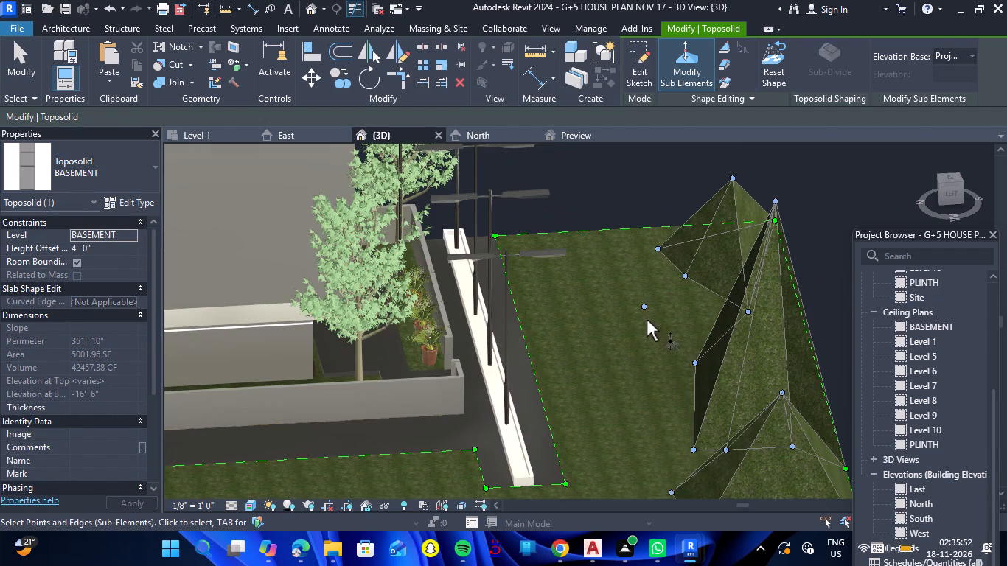
{"action": "left_click", "coordinate": [644, 324]}
{"action": "left_click", "coordinate": [697, 284]}
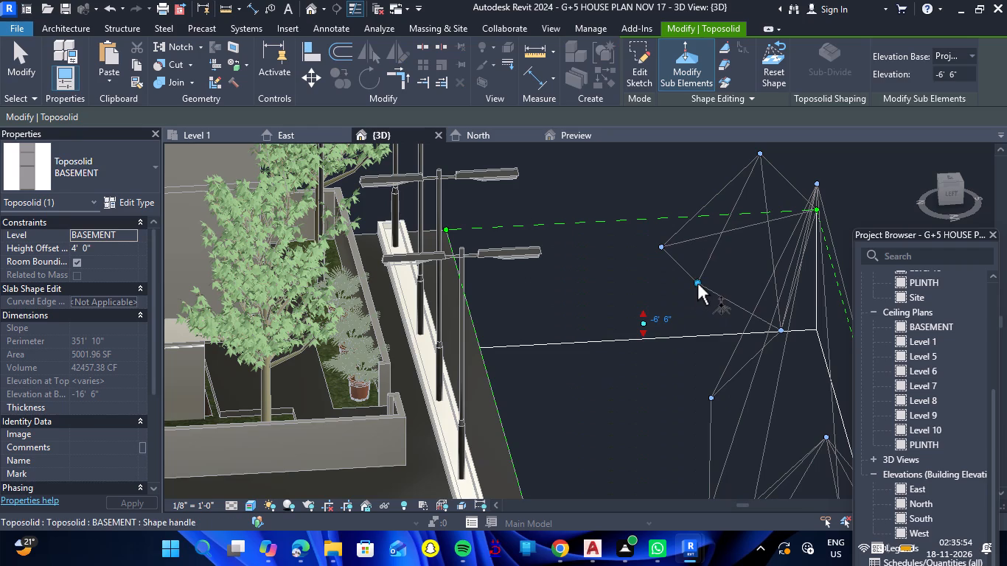
{"action": "left_click", "coordinate": [698, 271]}
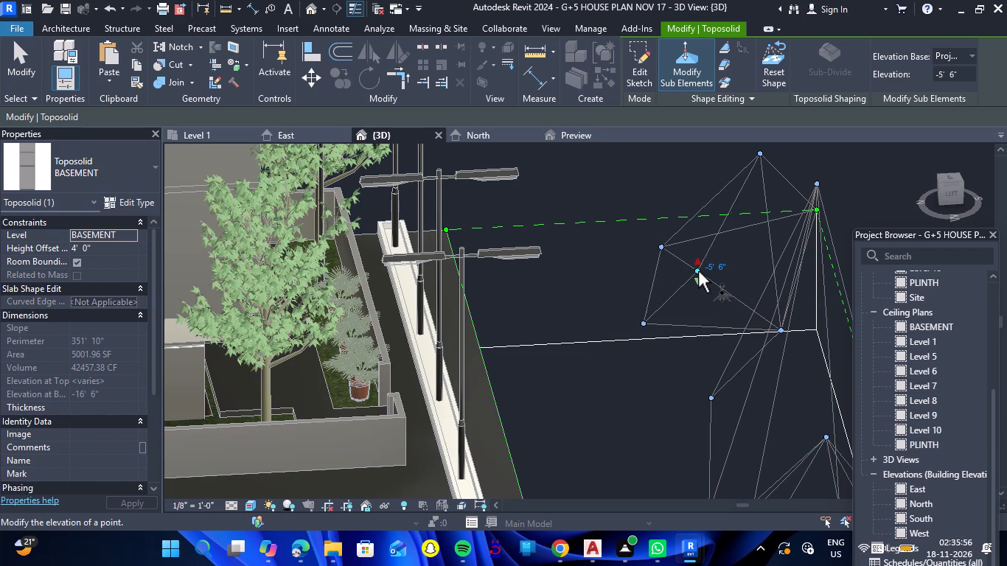
{"action": "left_click", "coordinate": [696, 261]}
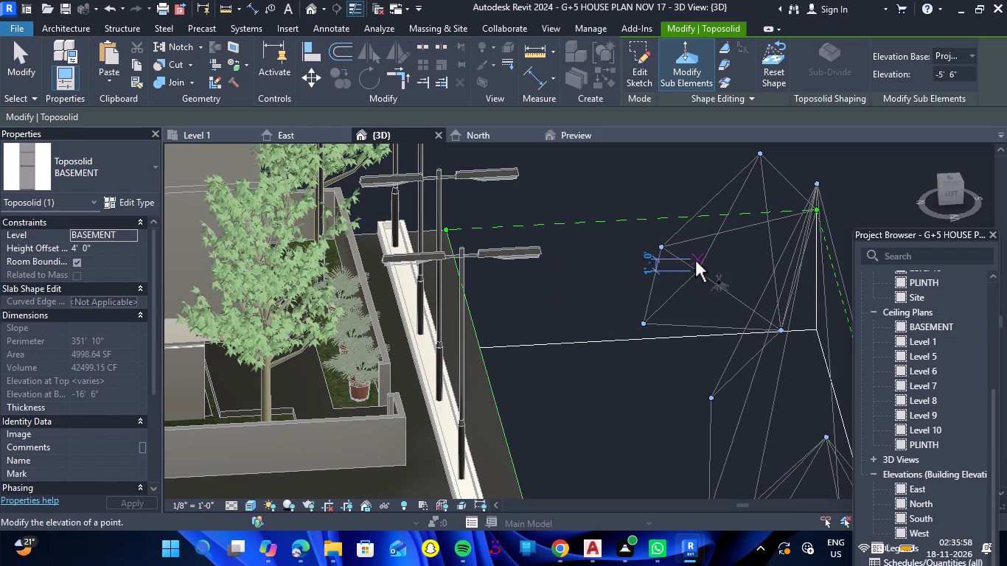
{"action": "left_click", "coordinate": [697, 251]}
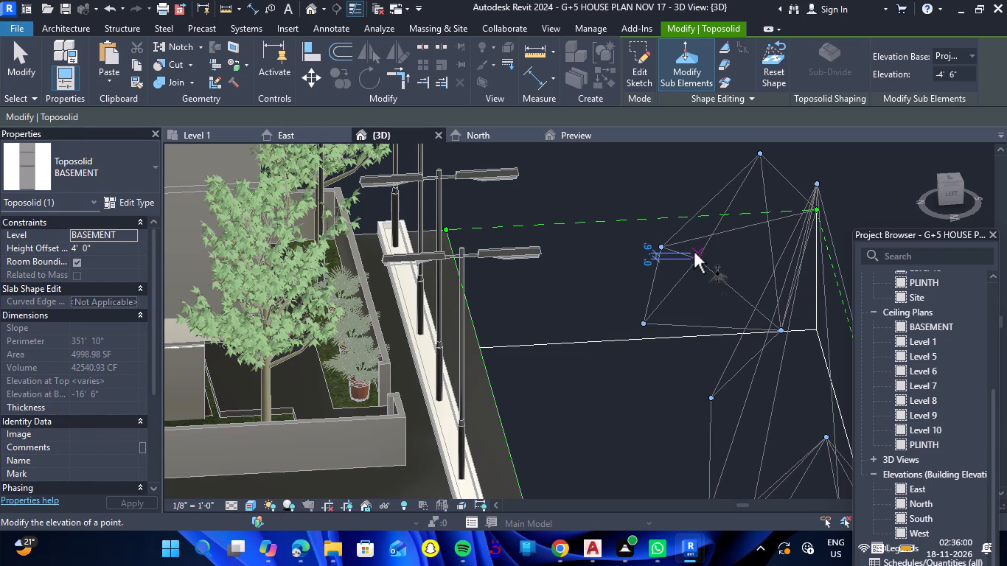
Raise the inner shape point midway along the front road strip to an elevation of -5' 6".
{"action": "left_click", "coordinate": [641, 327]}
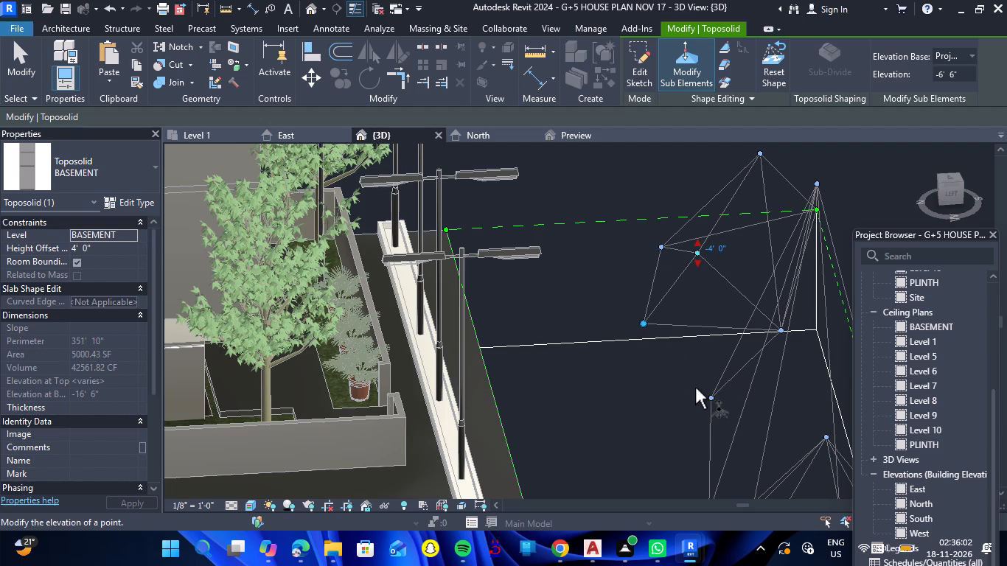
{"action": "left_click", "coordinate": [708, 399]}
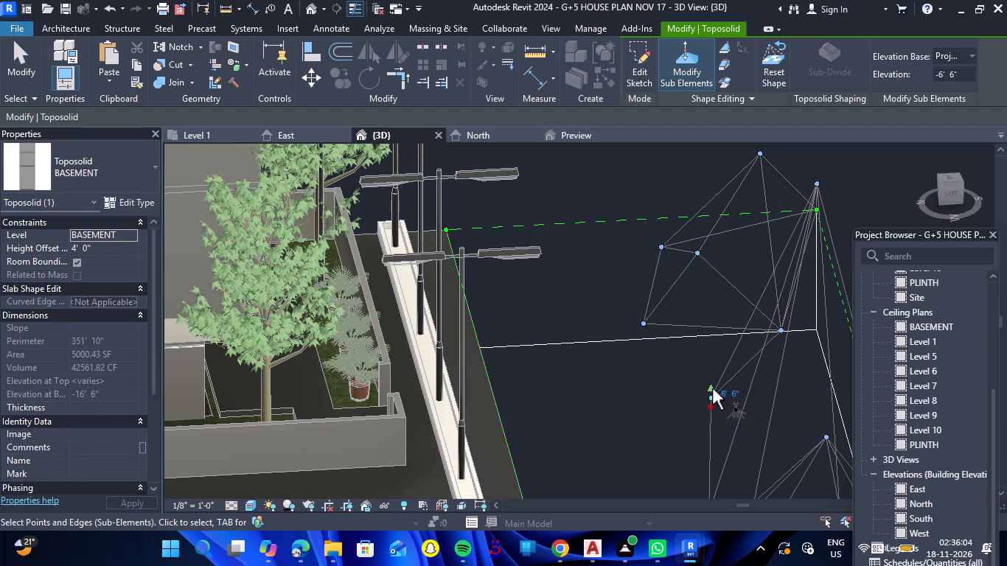
{"action": "left_click", "coordinate": [712, 388]}
Raise the isolated shape point at the L's bend, just beyond the street-light road's end, to an elevation of -4'.
{"action": "scroll", "coordinate": [672, 320], "scroll_direction": "down", "scroll_amount": 4}
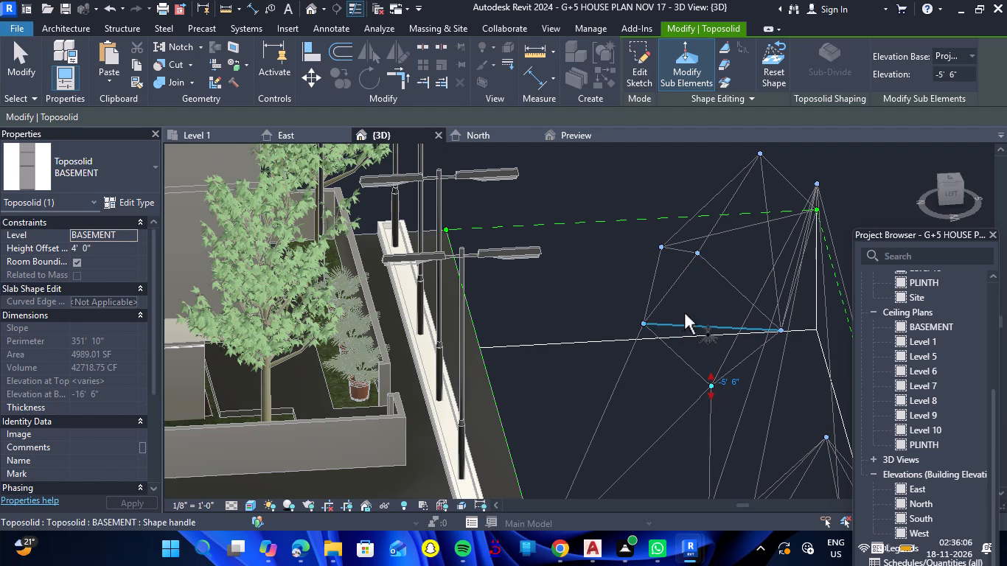
{"action": "scroll", "coordinate": [684, 313], "scroll_direction": "down", "scroll_amount": 5}
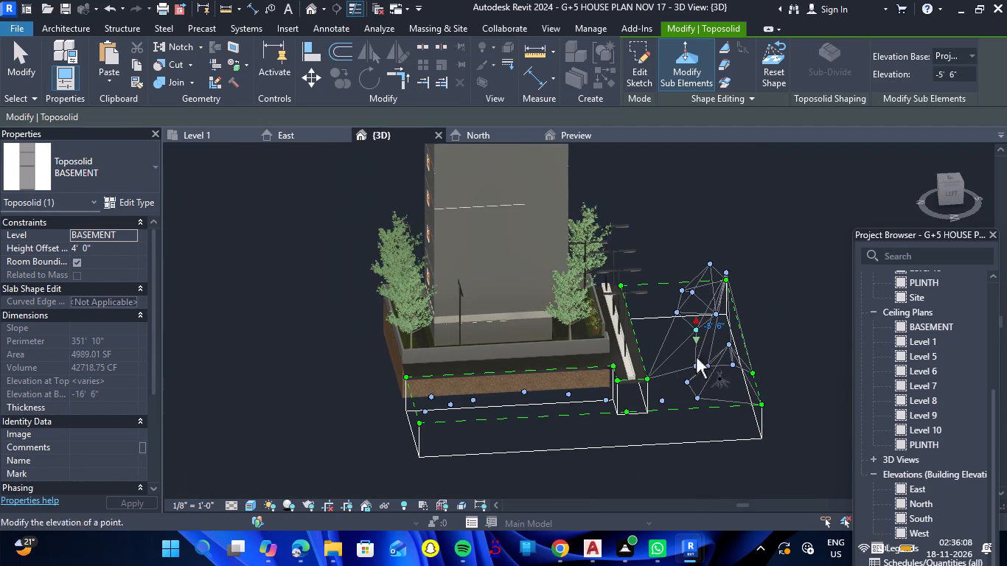
{"action": "scroll", "coordinate": [653, 403], "scroll_direction": "up", "scroll_amount": 8}
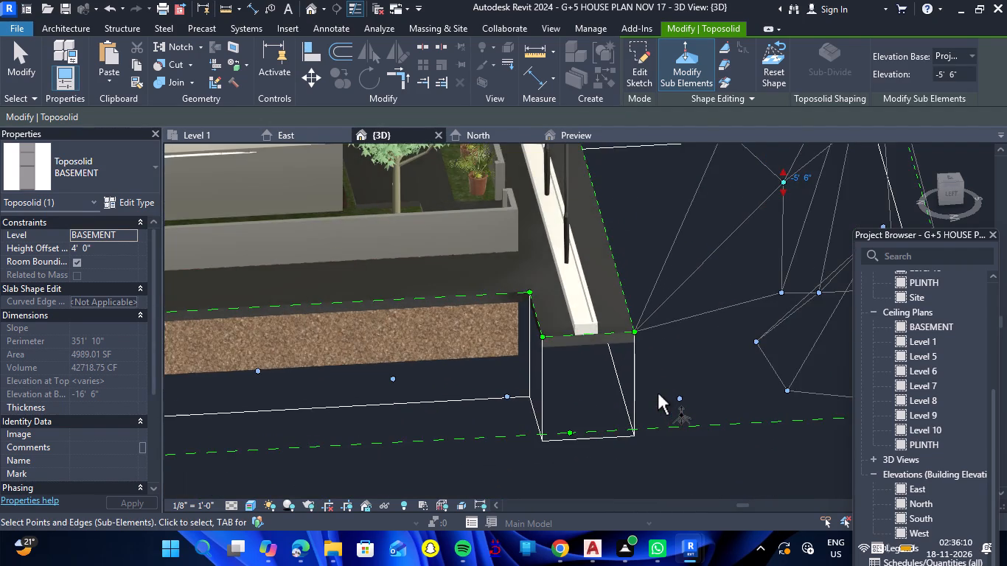
{"action": "scroll", "coordinate": [658, 394], "scroll_direction": "down", "scroll_amount": 5}
{"action": "left_click", "coordinate": [676, 411]}
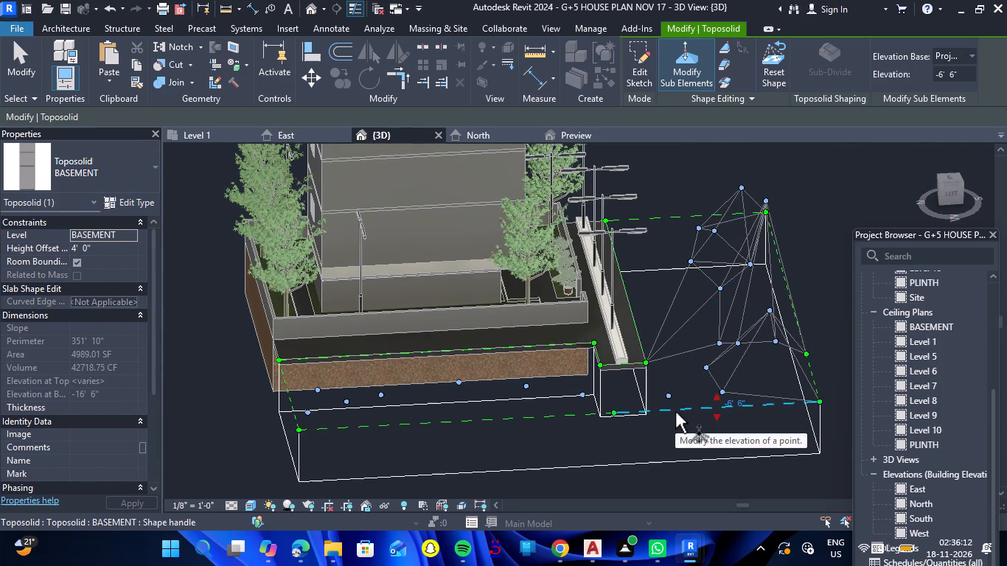
{"action": "left_click", "coordinate": [670, 397]}
{"action": "left_click", "coordinate": [664, 383]}
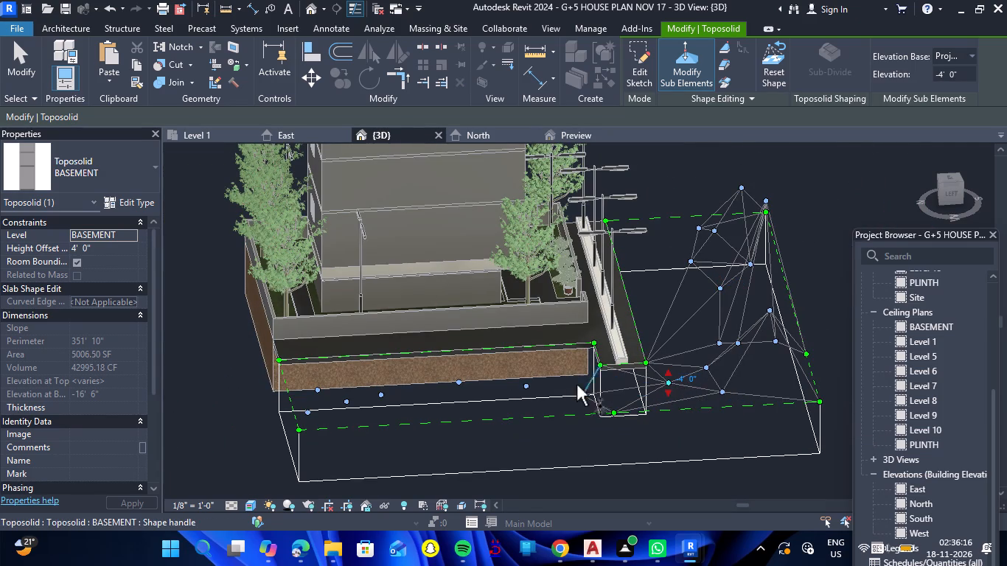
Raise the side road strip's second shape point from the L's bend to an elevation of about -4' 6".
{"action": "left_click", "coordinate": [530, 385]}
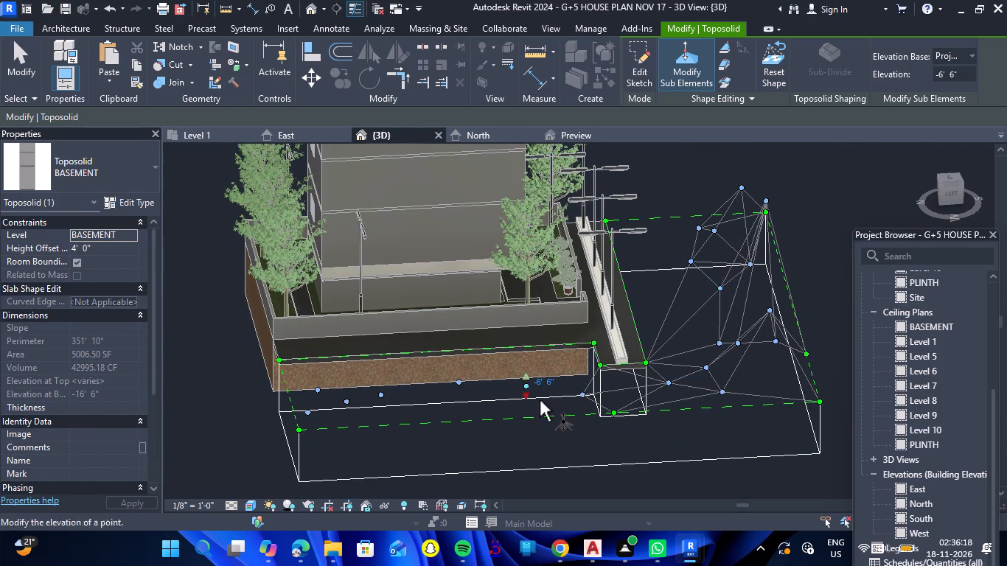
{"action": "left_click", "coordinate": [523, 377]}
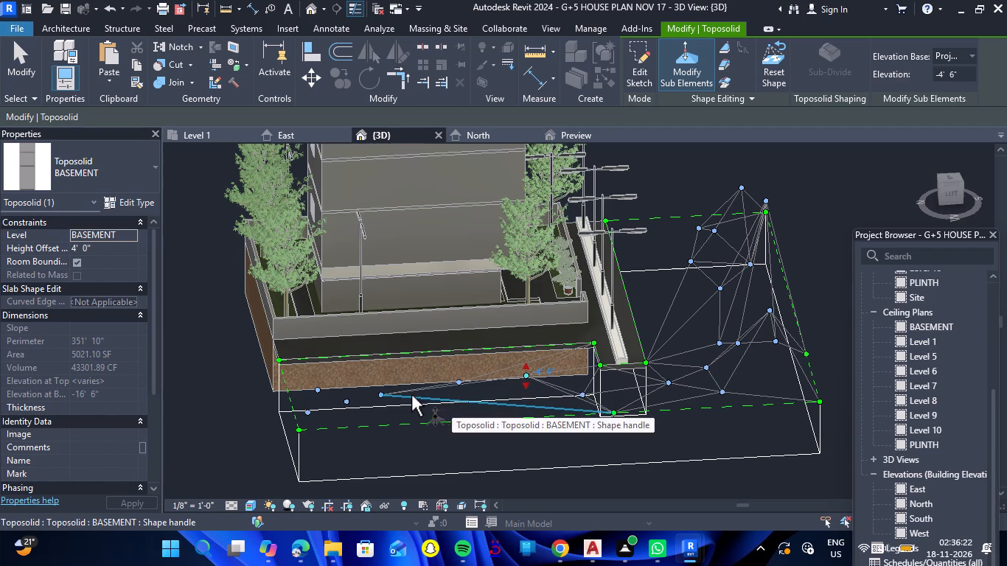
Raise the shape point nearest the outer end corner of the side road strip to an elevation of about -4' 6".
{"action": "left_click", "coordinate": [348, 402]}
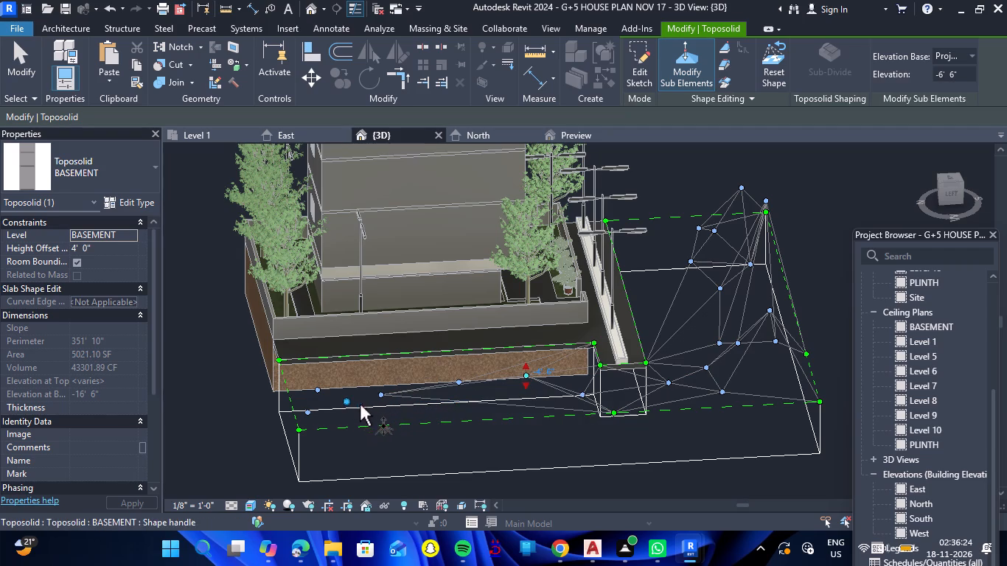
{"action": "left_click", "coordinate": [304, 413]}
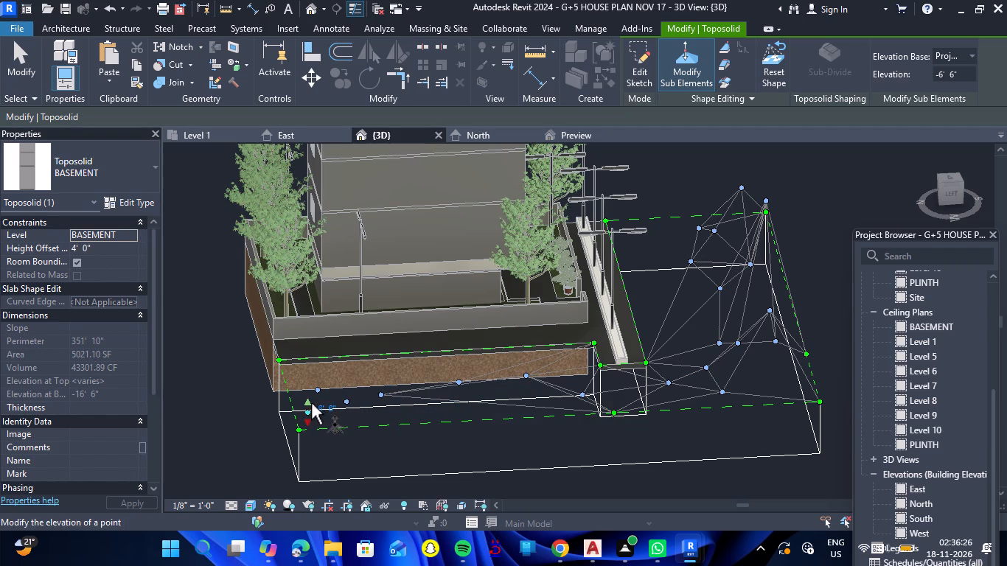
{"action": "left_click", "coordinate": [310, 403]}
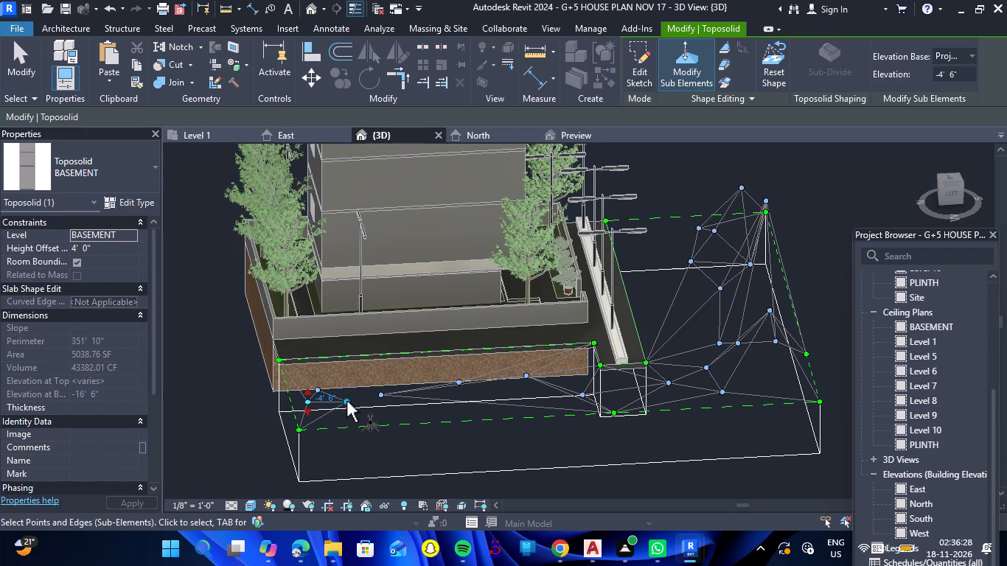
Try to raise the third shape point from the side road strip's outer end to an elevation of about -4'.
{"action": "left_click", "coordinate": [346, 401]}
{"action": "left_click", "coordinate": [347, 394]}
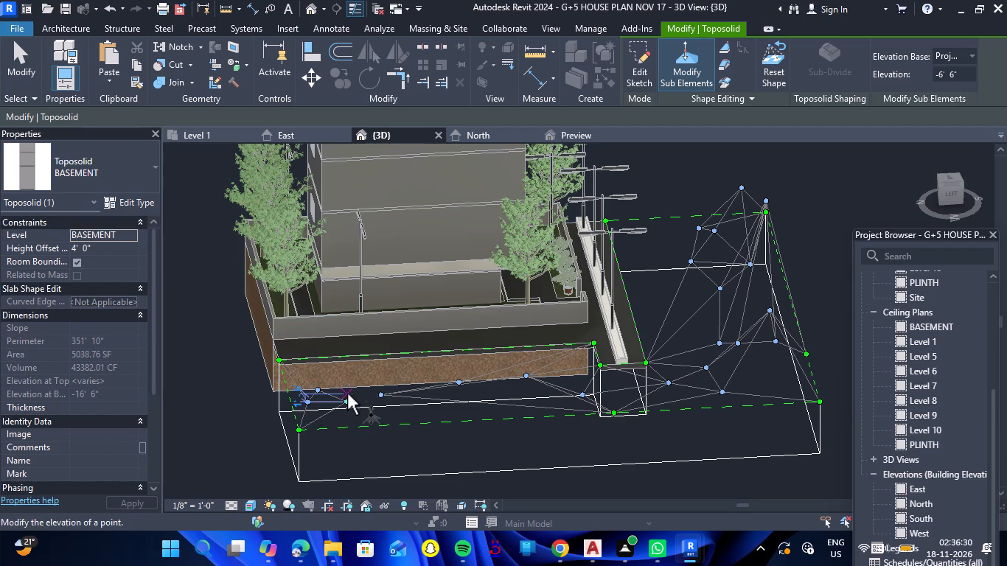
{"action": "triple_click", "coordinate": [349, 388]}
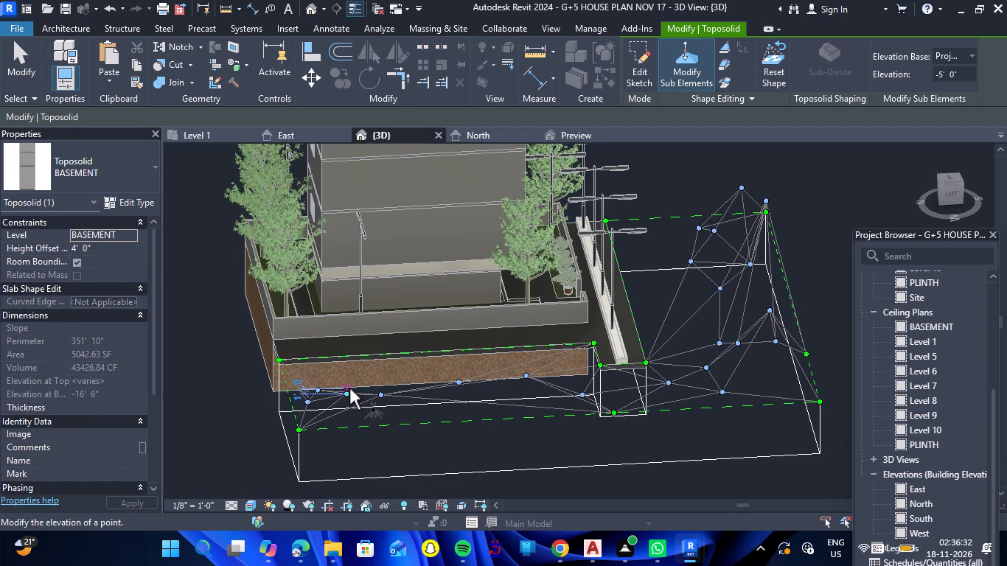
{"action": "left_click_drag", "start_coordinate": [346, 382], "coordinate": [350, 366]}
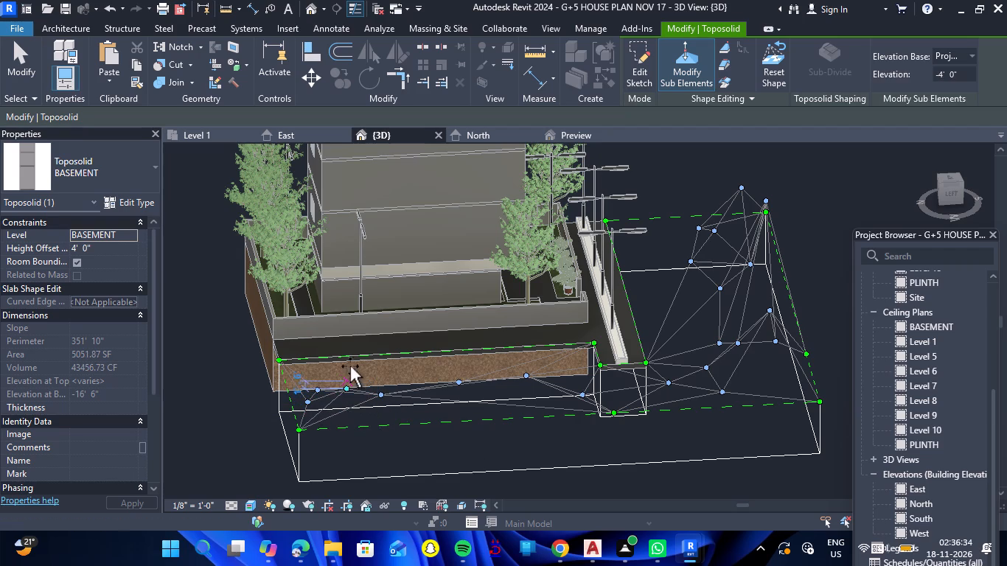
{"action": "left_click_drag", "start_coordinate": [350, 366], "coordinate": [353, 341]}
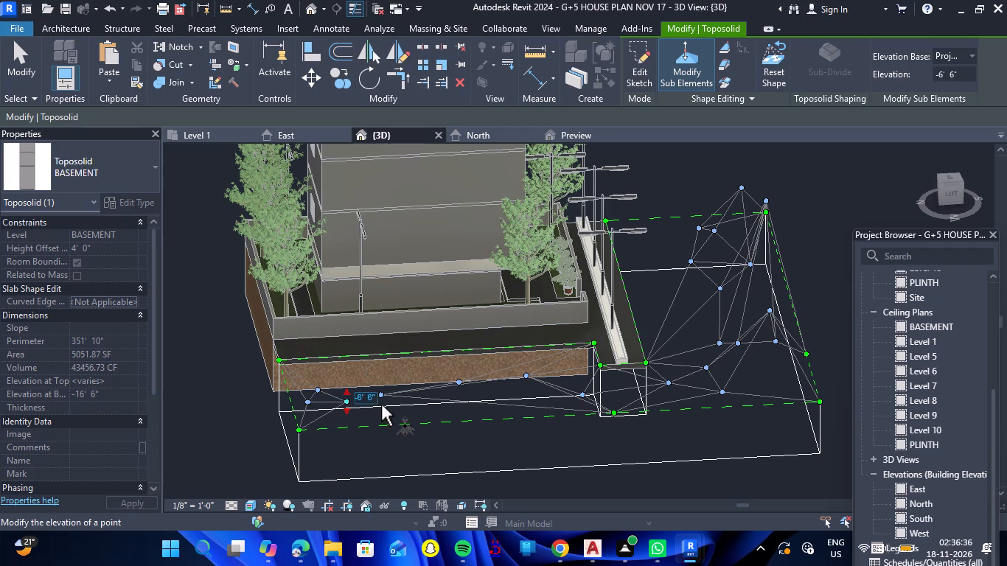
Set the elevation of the side road strip's second shape point from the L's bend to 5'.
{"action": "left_click", "coordinate": [527, 376]}
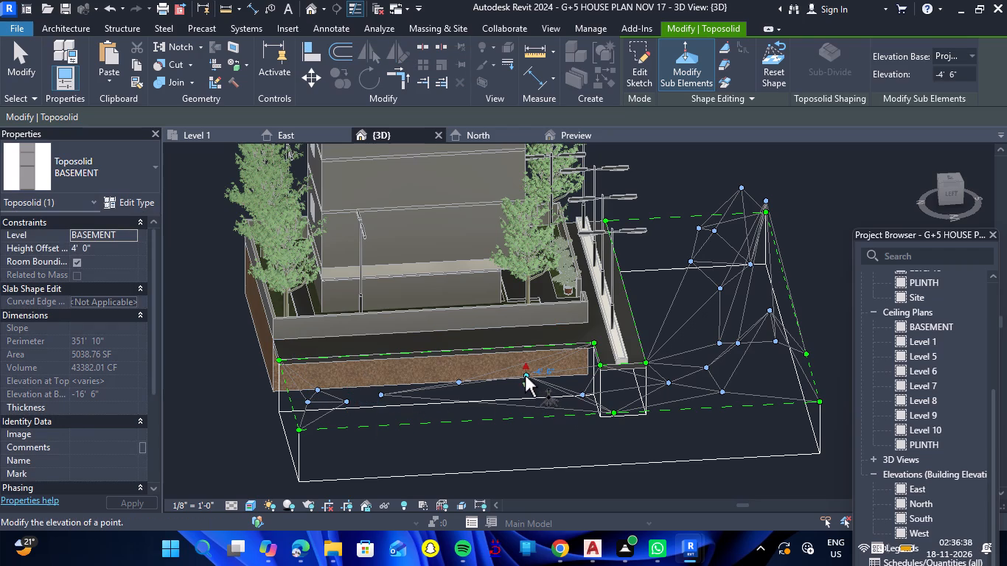
{"action": "left_click", "coordinate": [525, 367]}
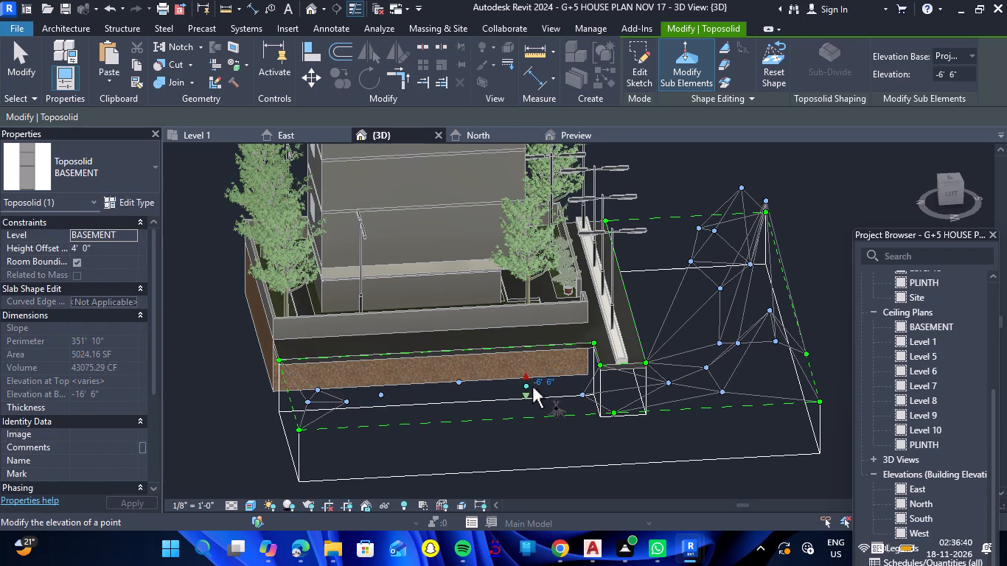
{"action": "left_click", "coordinate": [537, 384]}
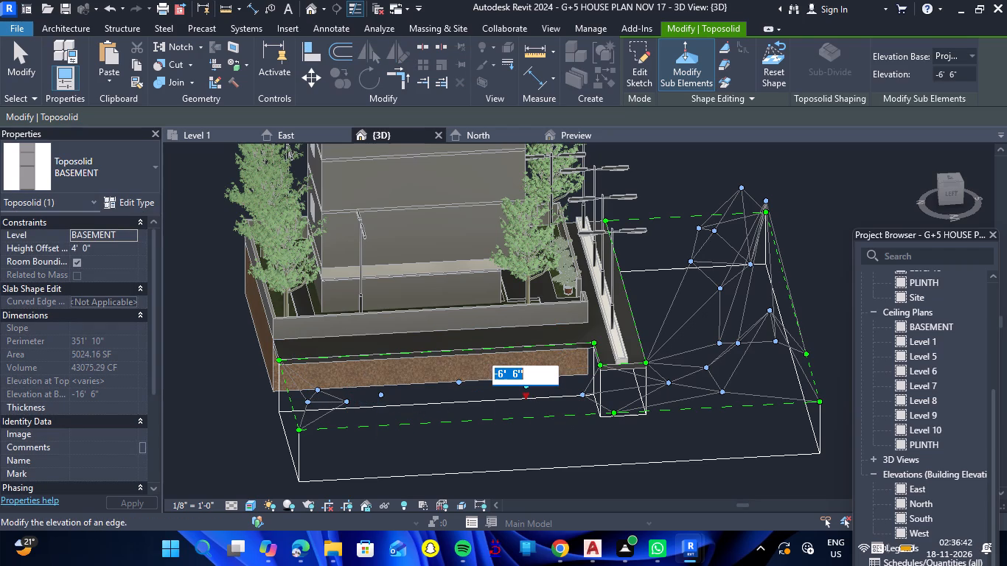
{"action": "key", "text": "5"}
{"action": "key", "text": "apostrophe"}
{"action": "key", "text": "Return"}
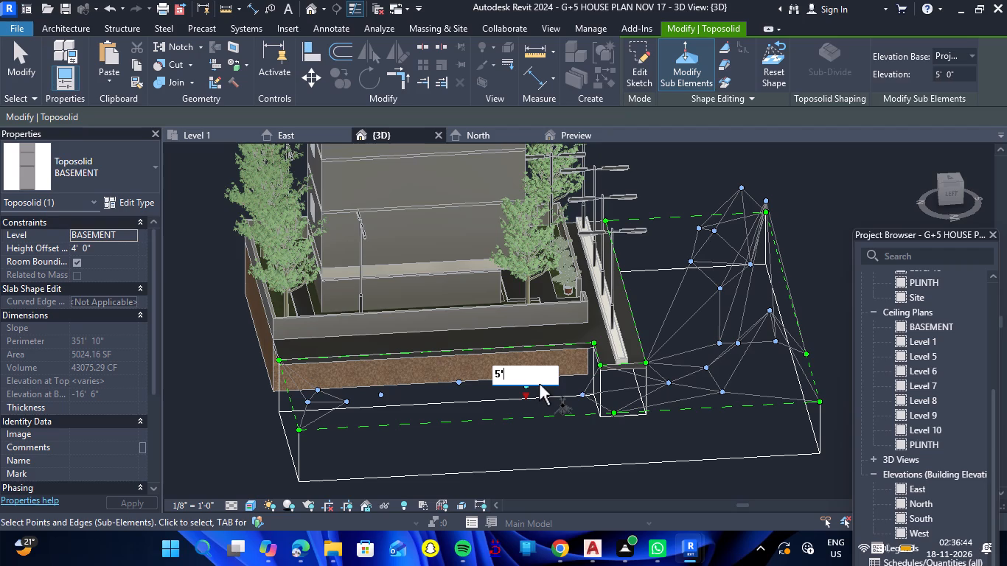
Set the elevation of the third shape point from the side road strip's outer end to 8' and exit shape editing.
{"action": "left_click", "coordinate": [349, 402]}
{"action": "left_click", "coordinate": [372, 398]}
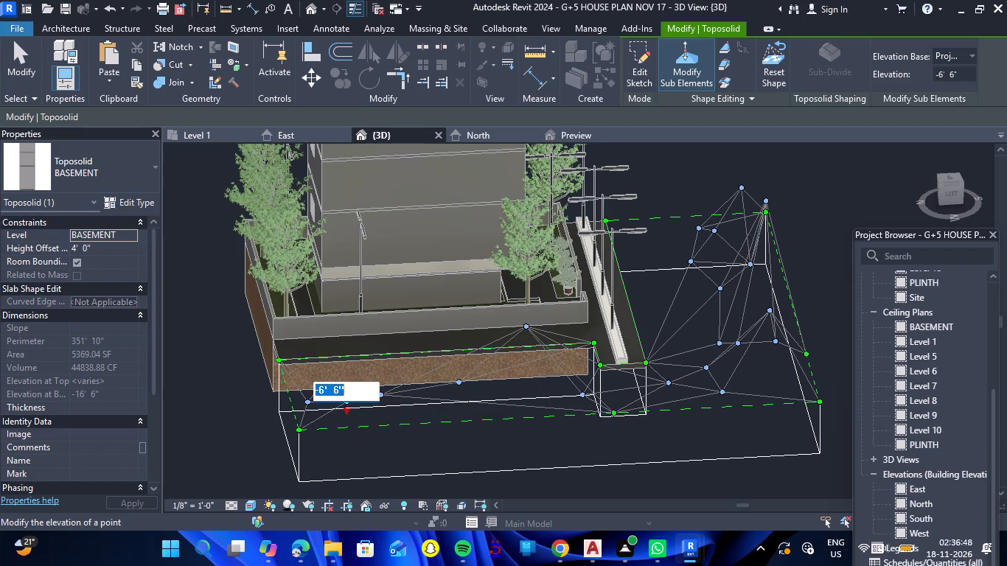
{"action": "type", "text": "8'"}
{"action": "key", "text": "Return"}
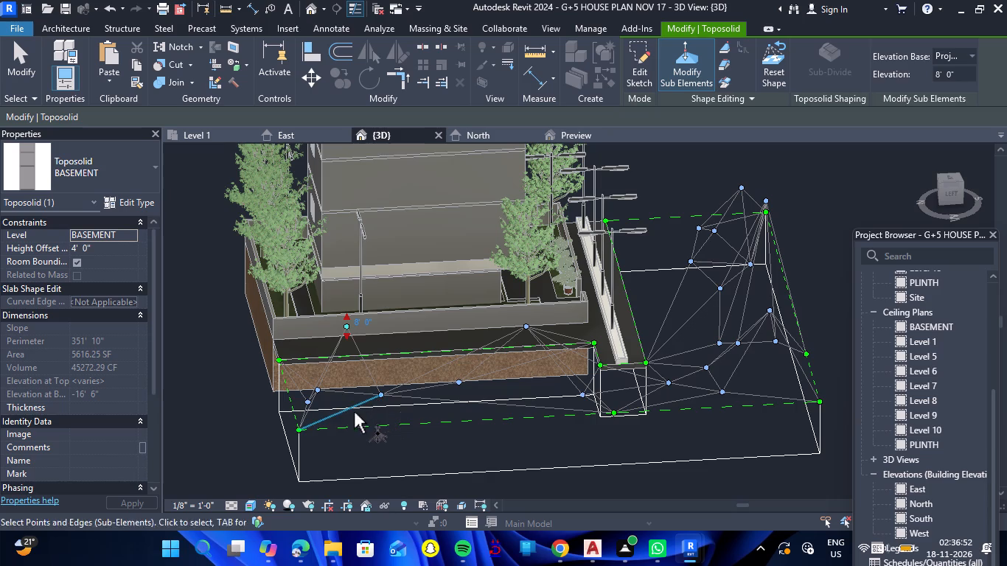
{"action": "key", "text": "Escape"}
{"action": "scroll", "coordinate": [365, 406], "scroll_direction": "down", "scroll_amount": 3}
{"action": "left_click", "coordinate": [278, 420]}
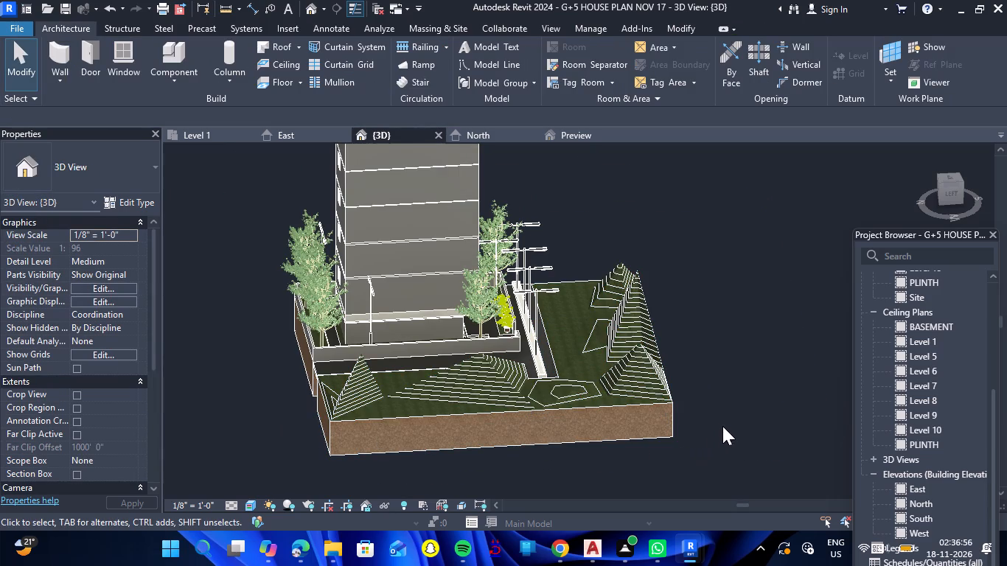
Inspect the reshaped hilly terrain and the road gap beside the building from the opposite side in 3D.
{"action": "right_click_drag", "start_coordinate": [722, 426], "coordinate": [700, 422]}
{"action": "left_click_drag", "start_coordinate": [722, 426], "coordinate": [700, 422]}
{"action": "right_click_drag", "start_coordinate": [738, 335], "coordinate": [737, 335], "text": "shift"}
{"action": "left_click_drag", "start_coordinate": [738, 335], "coordinate": [737, 335], "text": "shift"}
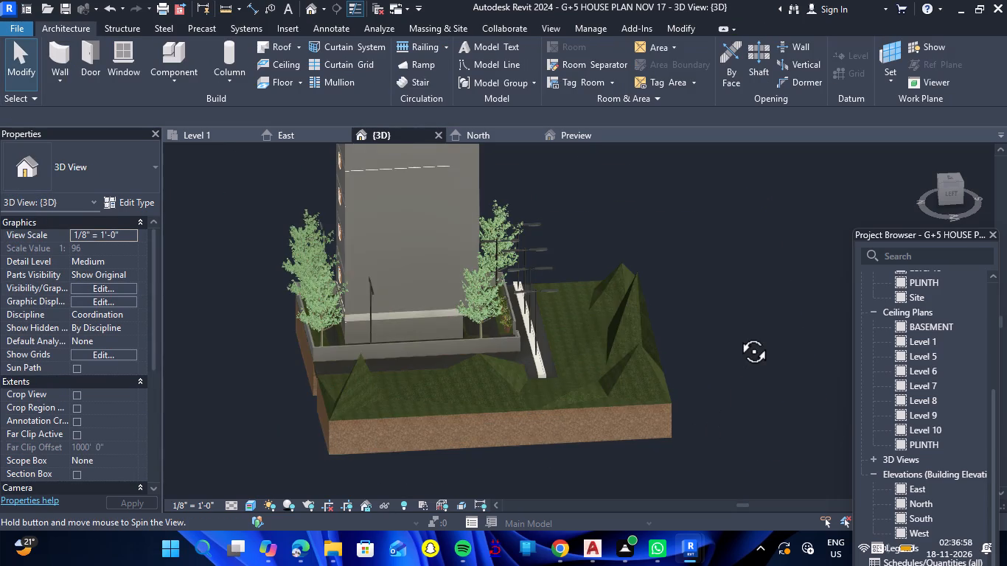
{"action": "right_click_drag", "start_coordinate": [737, 335], "coordinate": [410, 333], "text": "shift"}
{"action": "left_click_drag", "start_coordinate": [737, 335], "coordinate": [410, 333], "text": "shift"}
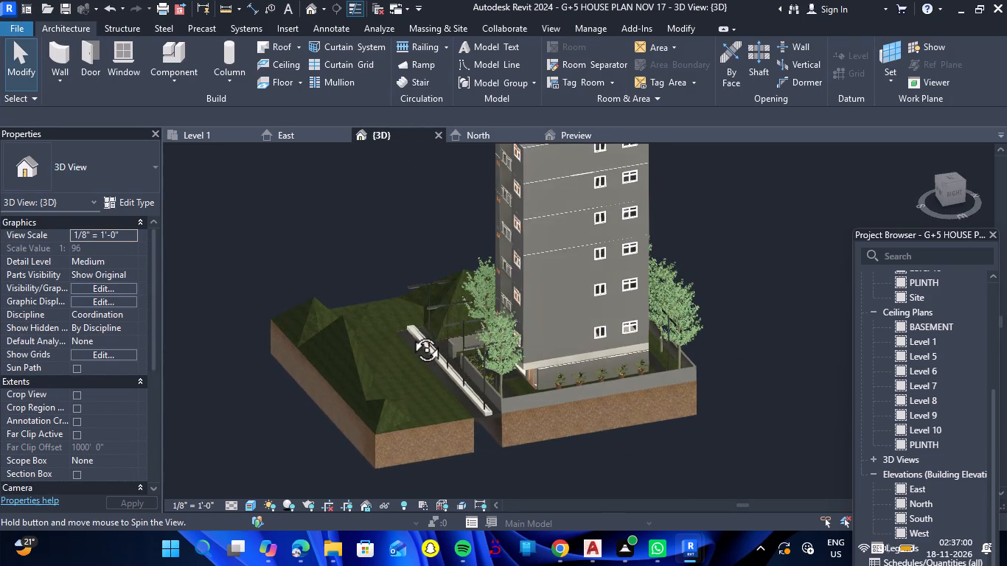
{"action": "right_click_drag", "start_coordinate": [410, 333], "coordinate": [389, 308], "text": "shift"}
{"action": "left_click_drag", "start_coordinate": [410, 333], "coordinate": [389, 308], "text": "shift"}
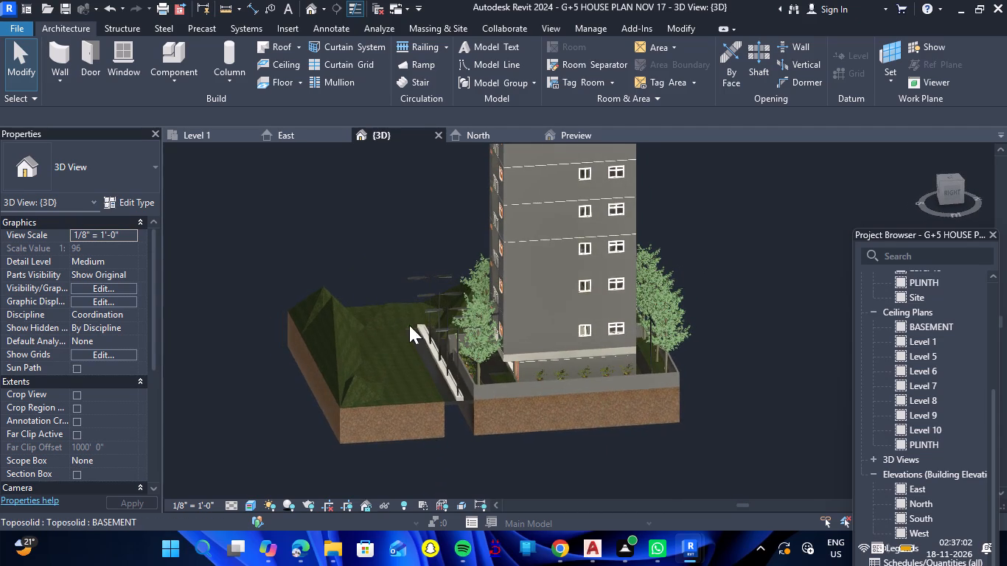
{"action": "scroll", "coordinate": [453, 438], "scroll_direction": "up", "scroll_amount": 5}
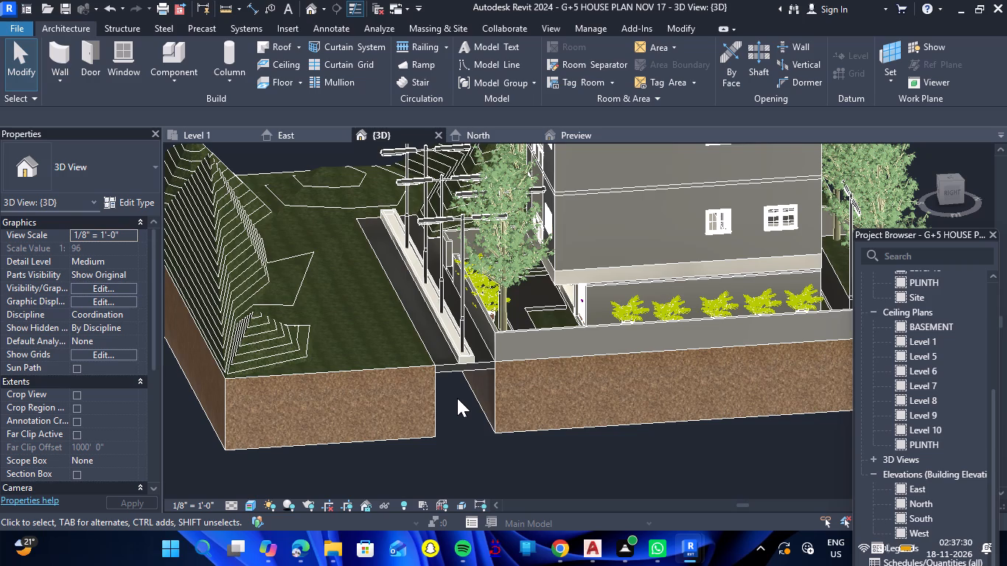
{"action": "scroll", "coordinate": [481, 362], "scroll_direction": "down", "scroll_amount": 5}
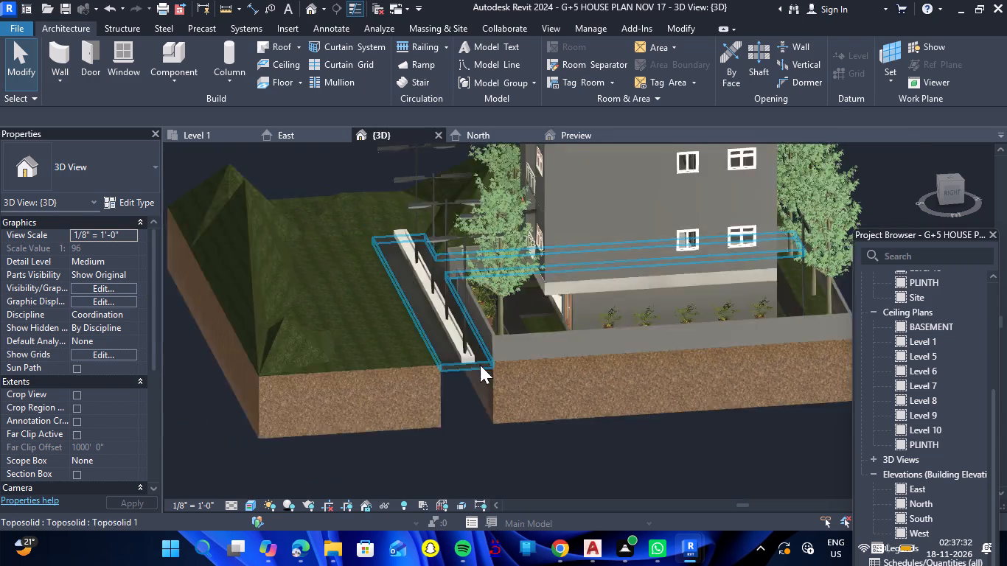
{"action": "scroll", "coordinate": [456, 391], "scroll_direction": "down", "scroll_amount": 1}
{"action": "scroll", "coordinate": [421, 374], "scroll_direction": "up", "scroll_amount": 7}
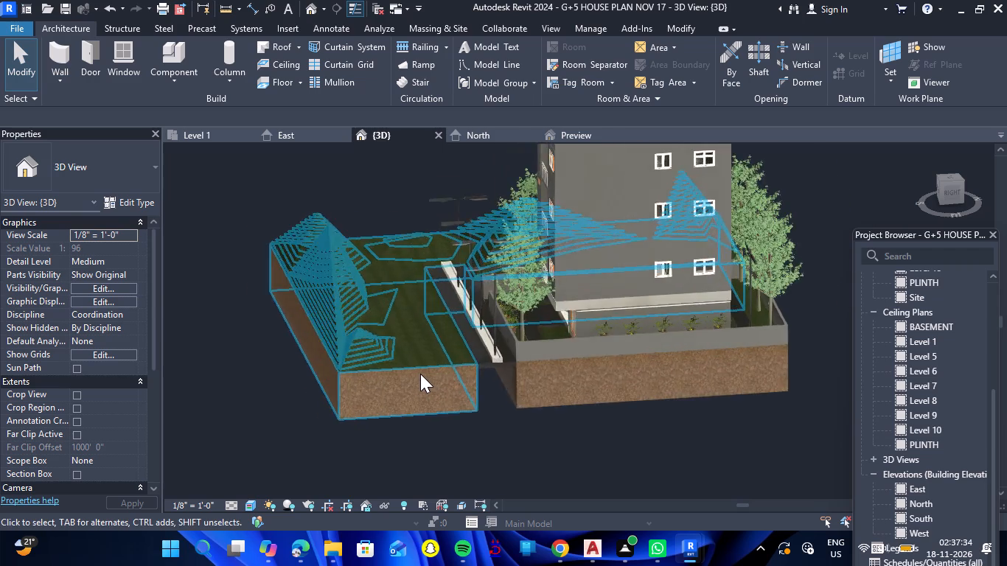
Add five closely spaced shape points to the L-shaped toposolid, near the end face of the arm beside the street-lit road.
{"action": "scroll", "coordinate": [420, 374], "scroll_direction": "up", "scroll_amount": 1}
{"action": "left_click", "coordinate": [407, 362]}
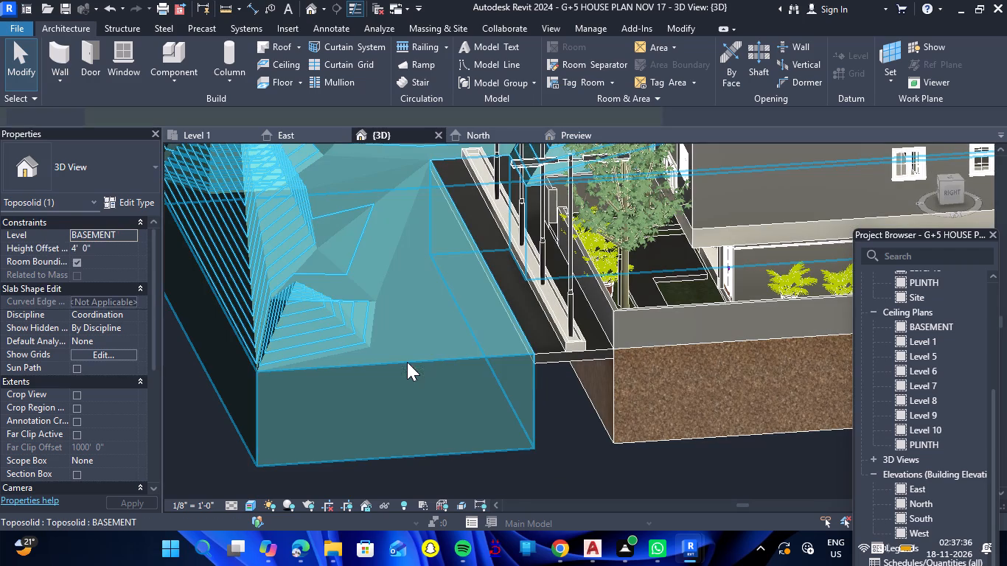
{"action": "left_click", "coordinate": [754, 48]}
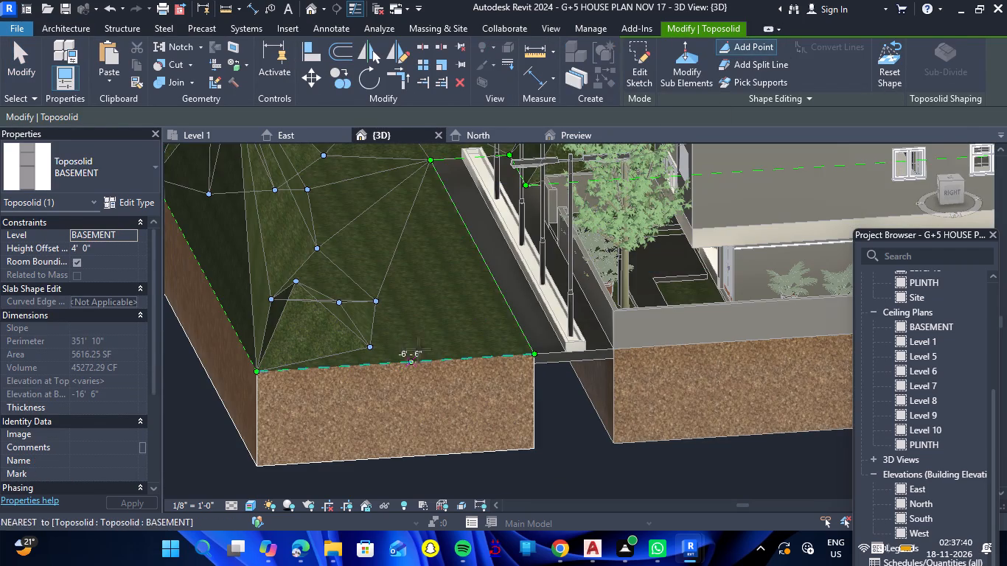
{"action": "left_click", "coordinate": [431, 321]}
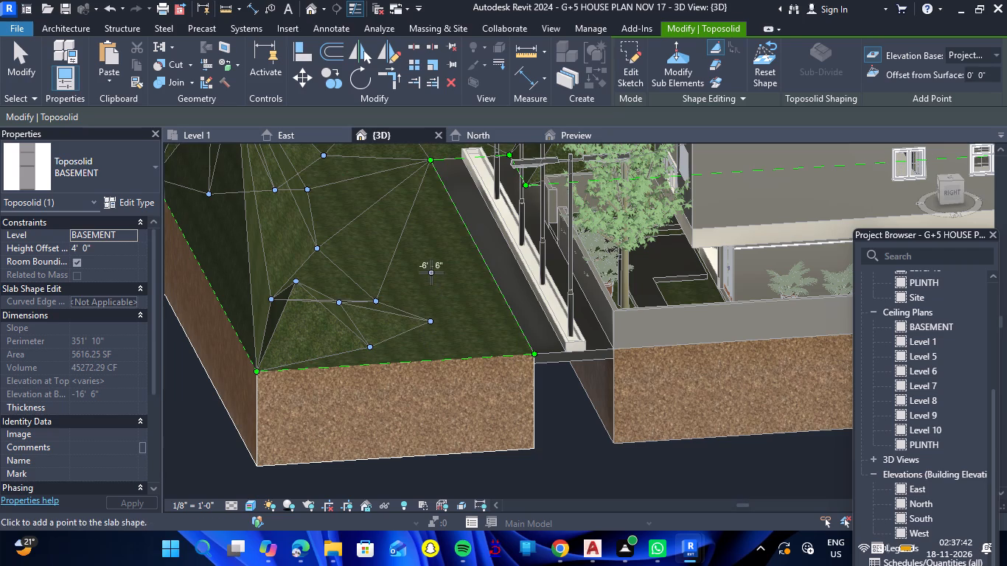
{"action": "left_click", "coordinate": [452, 344]}
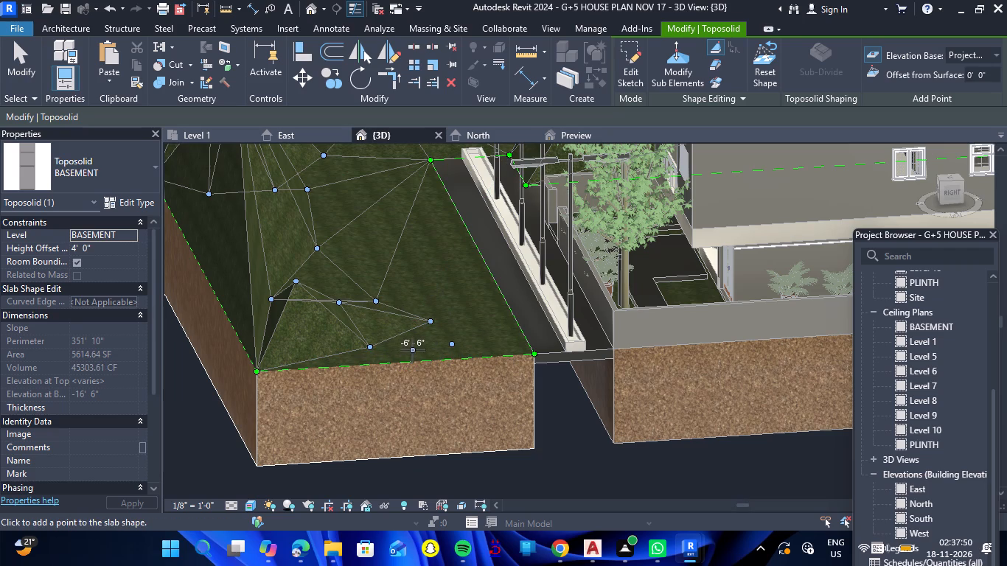
{"action": "left_click", "coordinate": [413, 350]}
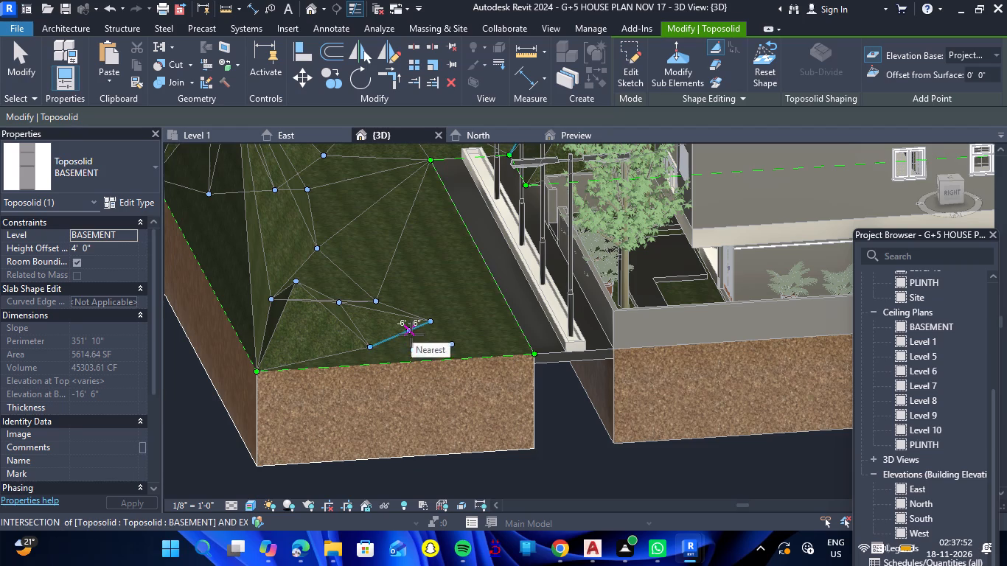
{"action": "left_click", "coordinate": [411, 335]}
{"action": "left_click", "coordinate": [415, 351]}
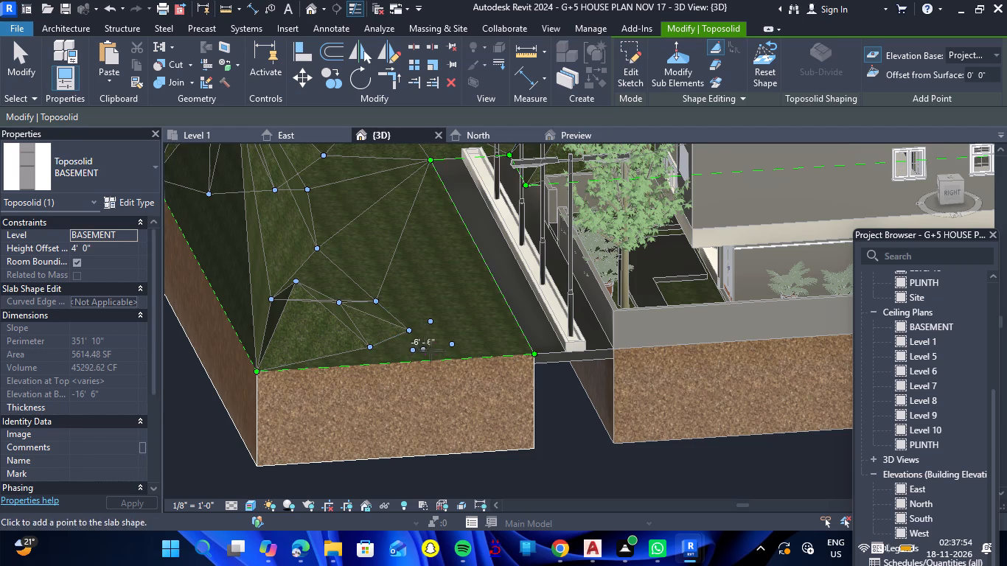
{"action": "double_click", "coordinate": [423, 347]}
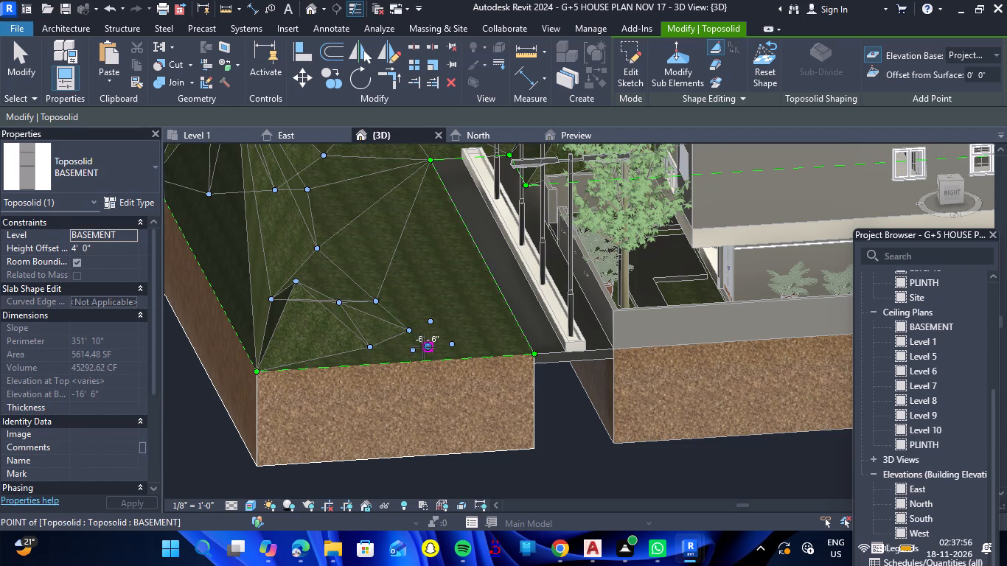
{"action": "key", "text": "Escape"}
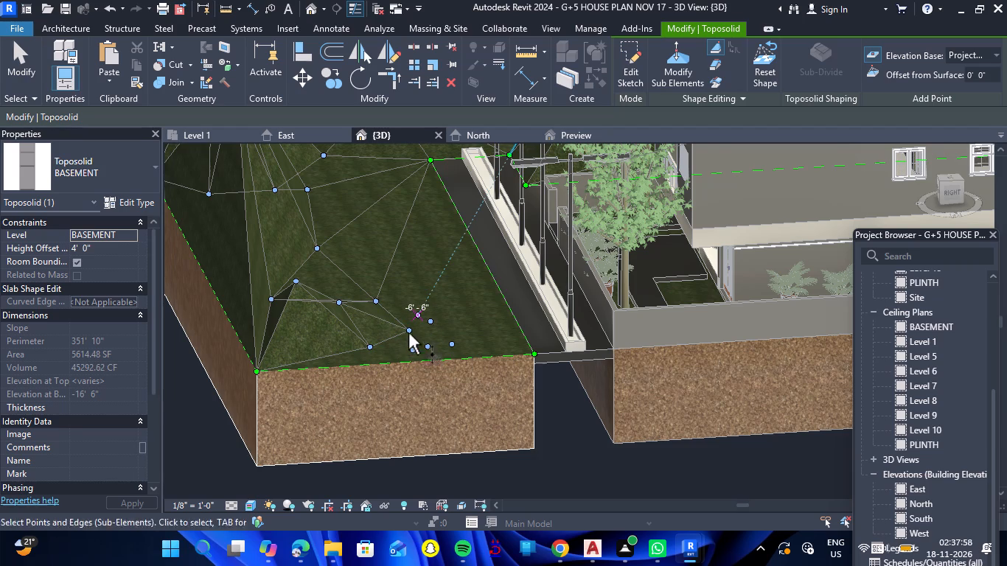
Nudge the new point nearest the end face slightly and raise the new point farthest from it to -5' 6".
{"action": "left_click", "coordinate": [412, 349]}
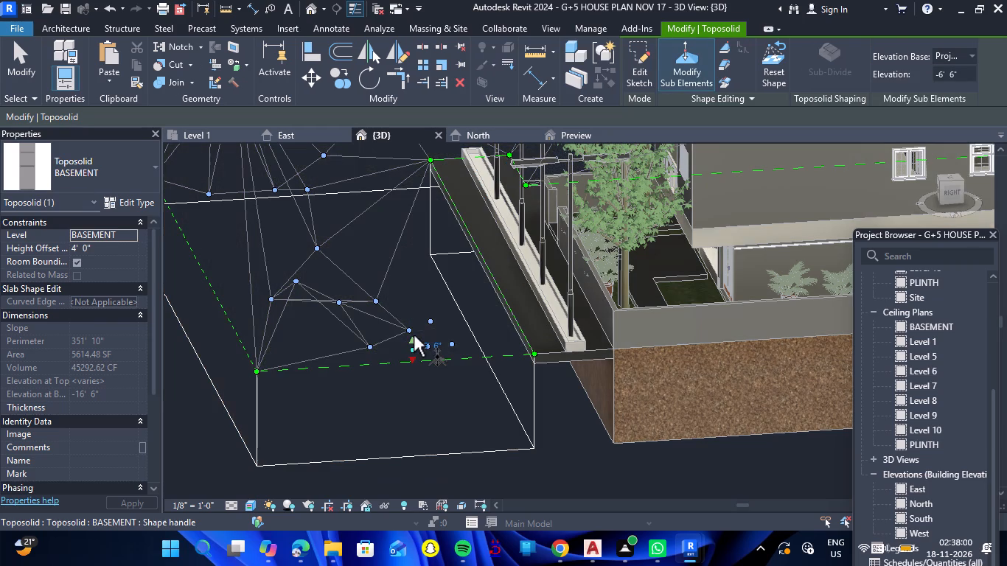
{"action": "left_click", "coordinate": [411, 337]}
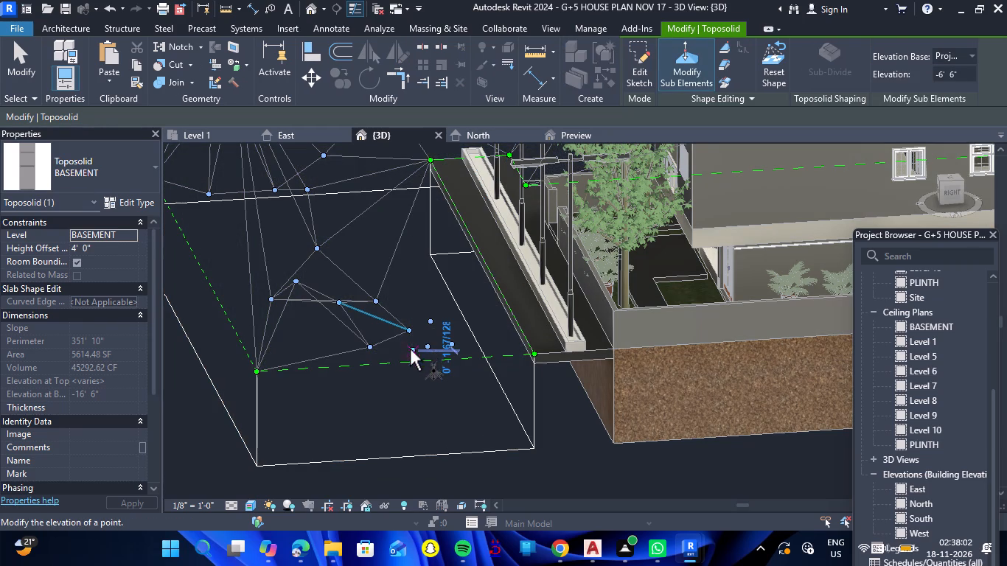
{"action": "left_click", "coordinate": [428, 323]}
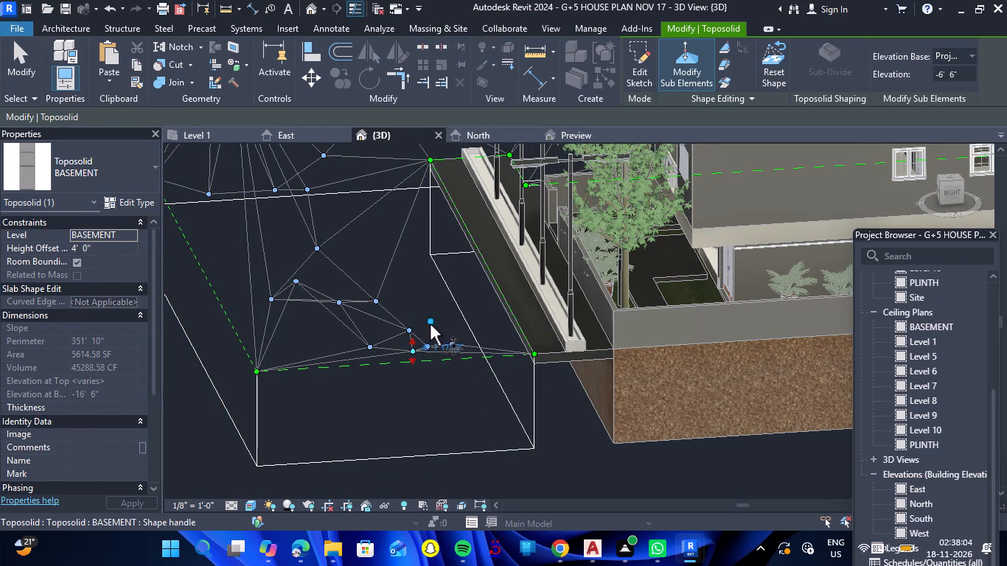
{"action": "left_click", "coordinate": [431, 311]}
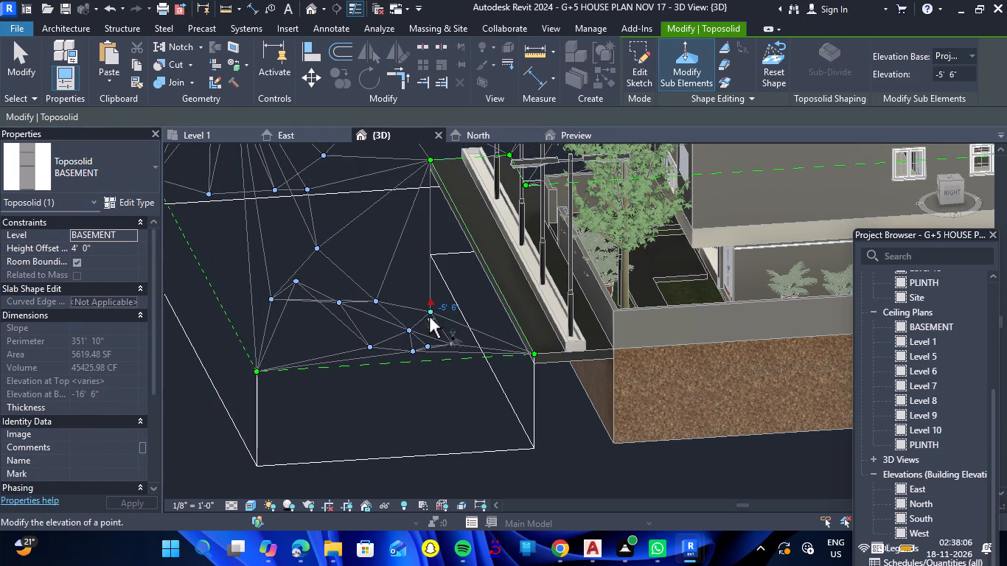
Set the elevation of the middle point in the new cluster to 6'.
{"action": "left_click", "coordinate": [427, 346]}
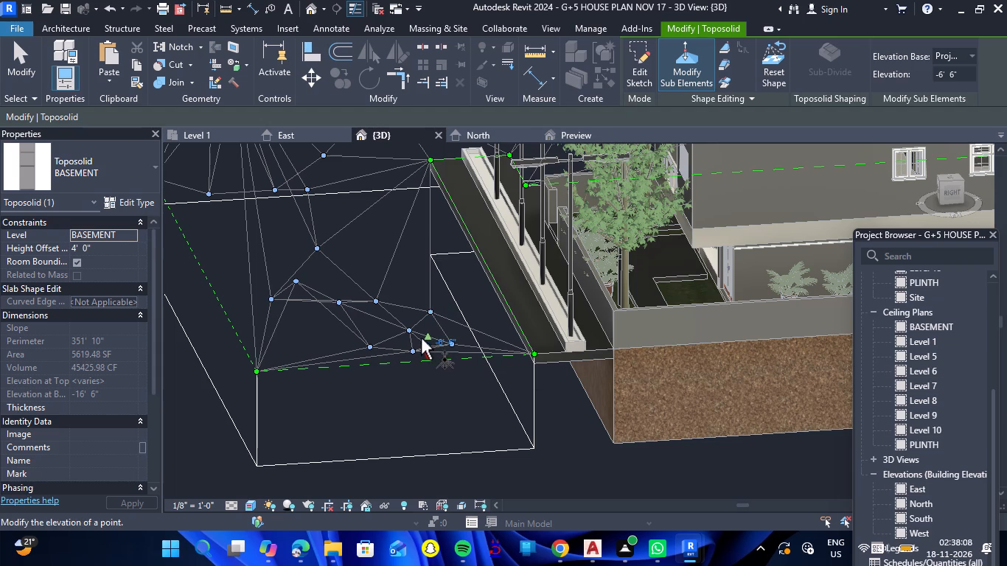
{"action": "double_click", "coordinate": [425, 337]}
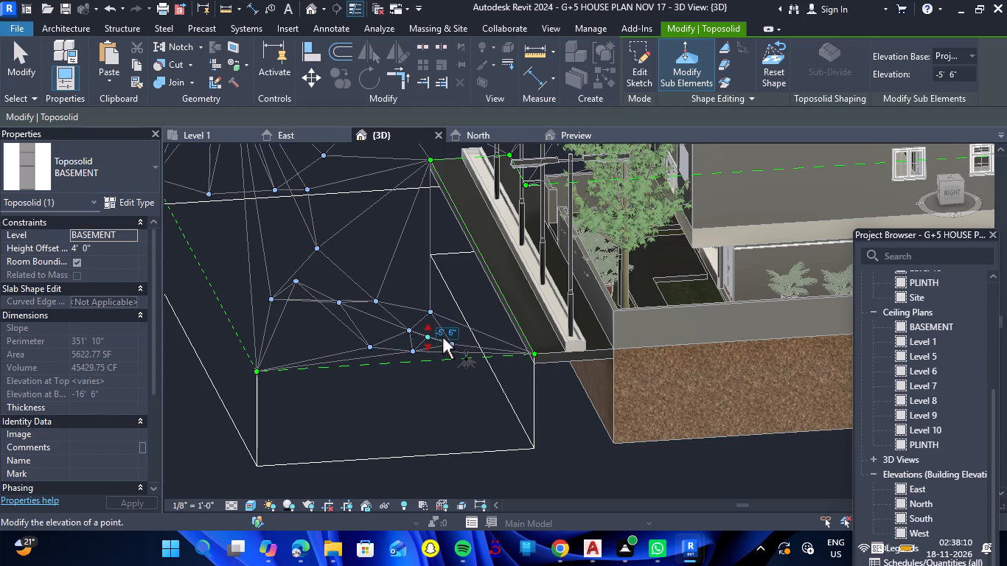
{"action": "left_click", "coordinate": [444, 334]}
{"action": "key", "text": "6"}
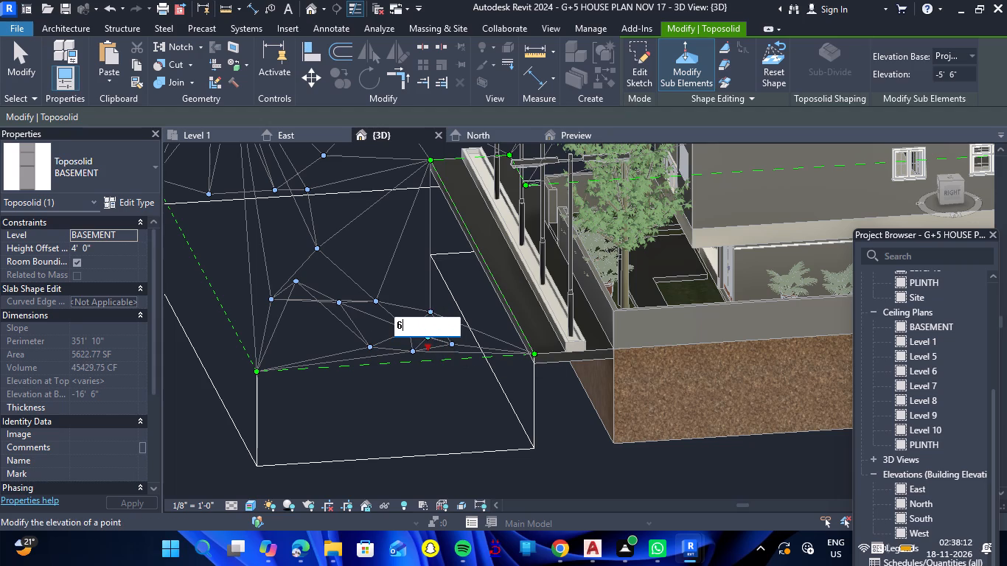
{"action": "key", "text": "apostrophe"}
{"action": "key", "text": "Return"}
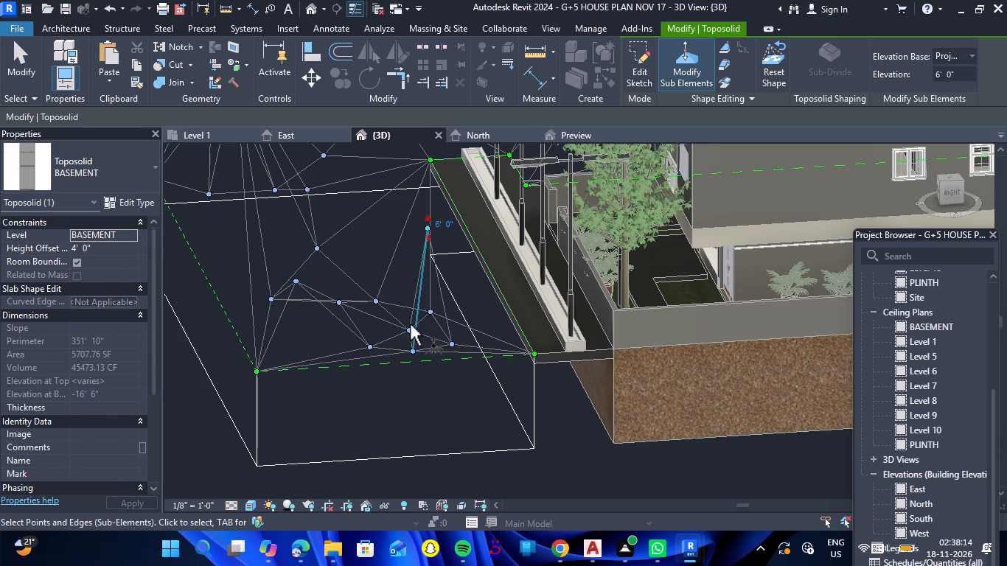
Set the elevation of the new cluster's point on the mesh edge, on the side away from the road, to 9'.
{"action": "left_click", "coordinate": [406, 329]}
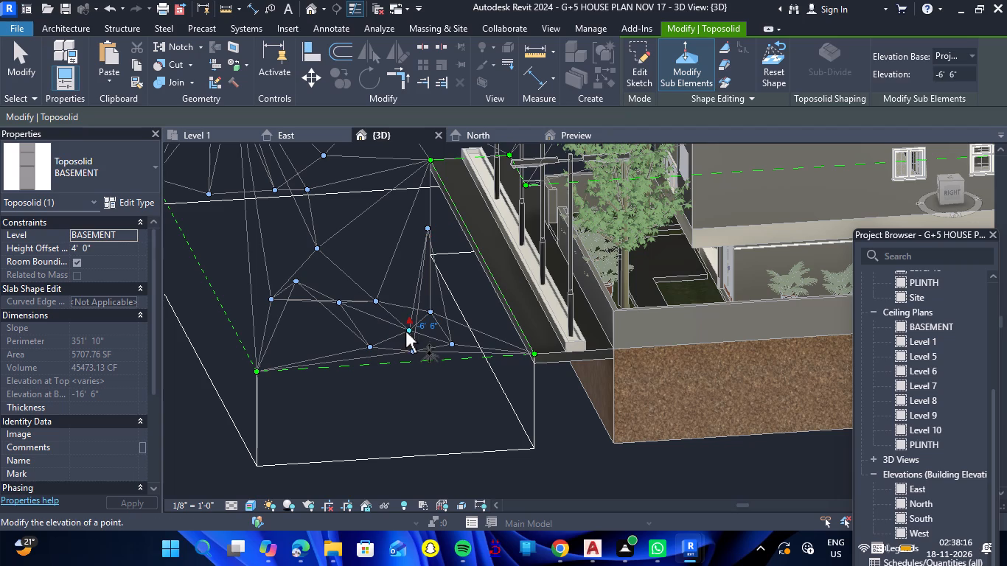
{"action": "left_click", "coordinate": [423, 330]}
{"action": "key", "text": "9"}
{"action": "key", "text": "Return"}
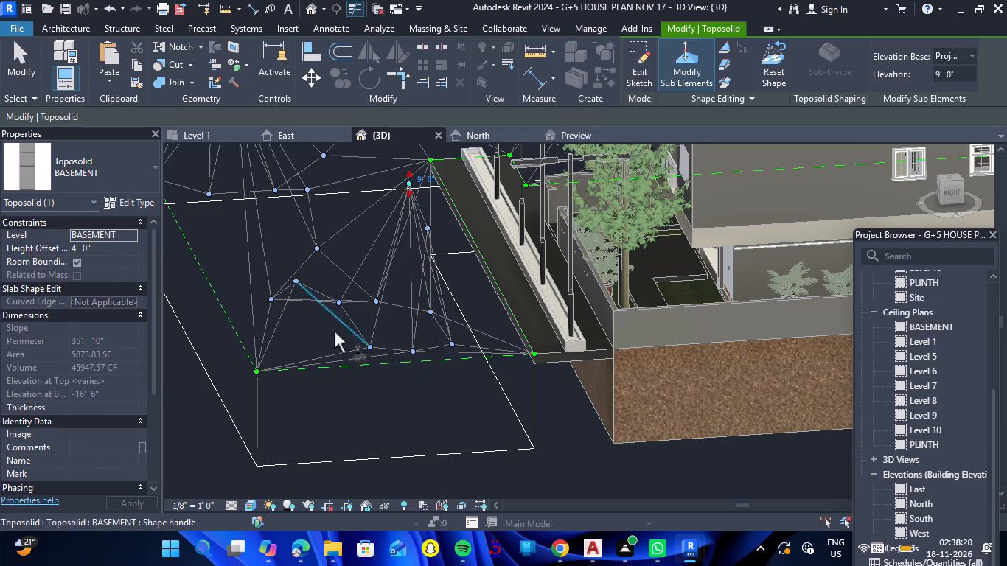
Set the elevation of the small mound's peak point near the arm's outer corner to 5' and exit shape editing.
{"action": "left_click", "coordinate": [292, 281]}
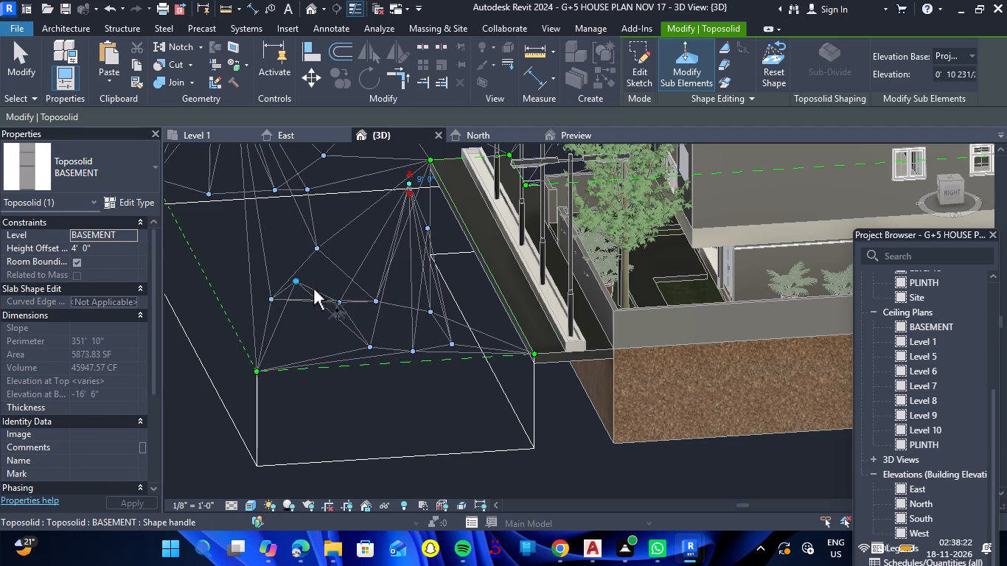
{"action": "left_click", "coordinate": [325, 278]}
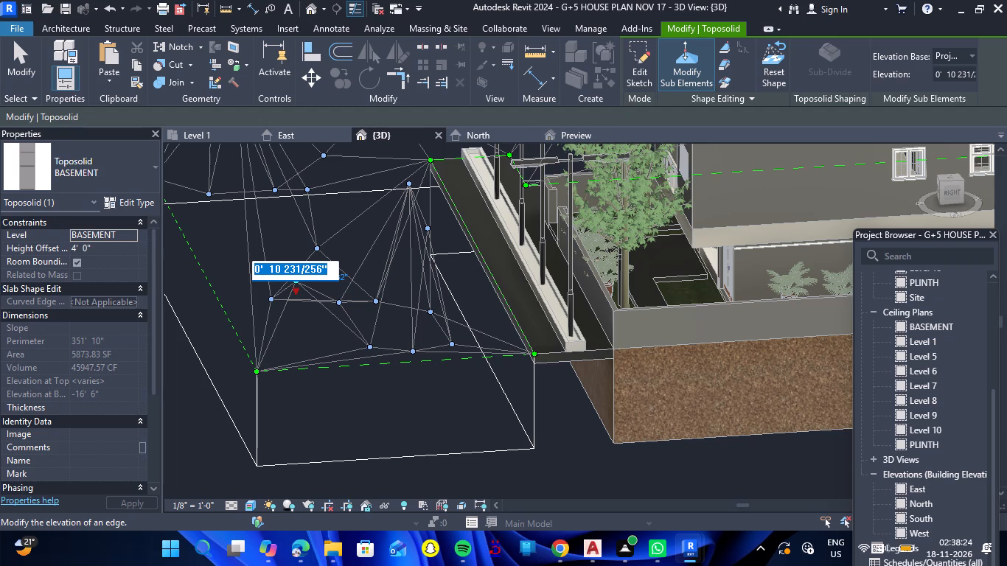
{"action": "key", "text": "5"}
{"action": "key", "text": "Return"}
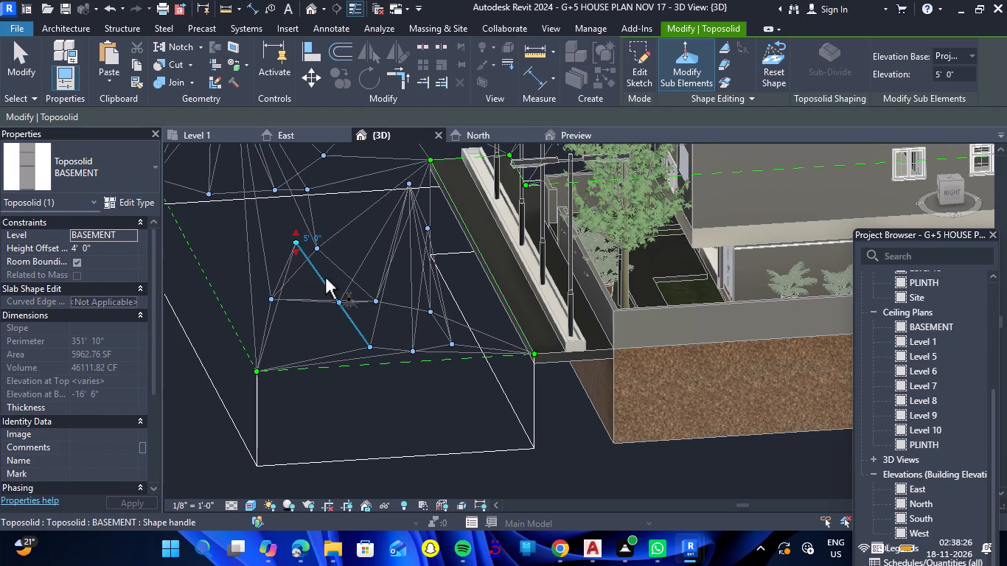
{"action": "key", "text": "Escape"}
Add five points to the L-shaped toposolid between the tall mound's foot and the end face, on the side away from the road.
{"action": "scroll", "coordinate": [340, 293], "scroll_direction": "down", "scroll_amount": 4}
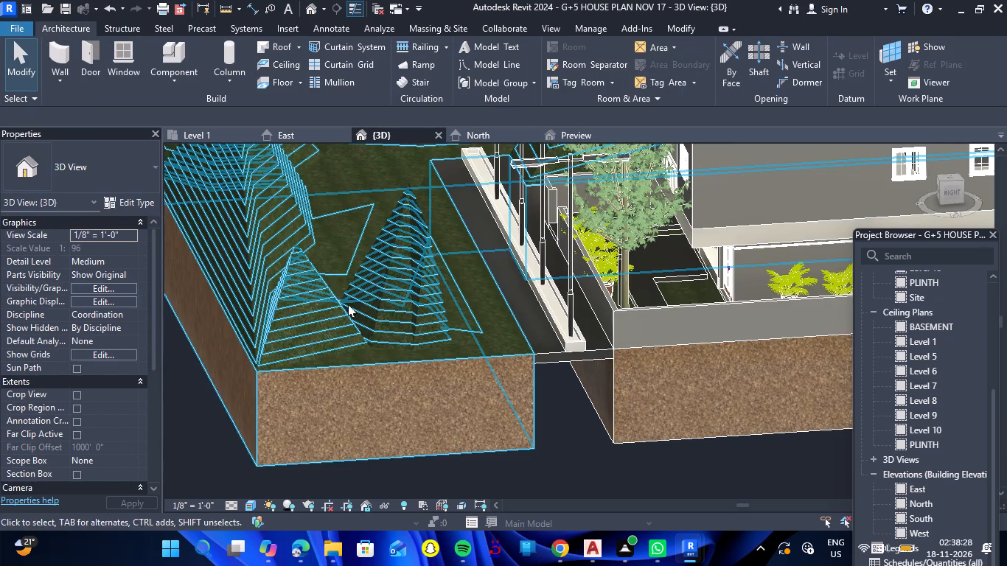
{"action": "left_click", "coordinate": [371, 333]}
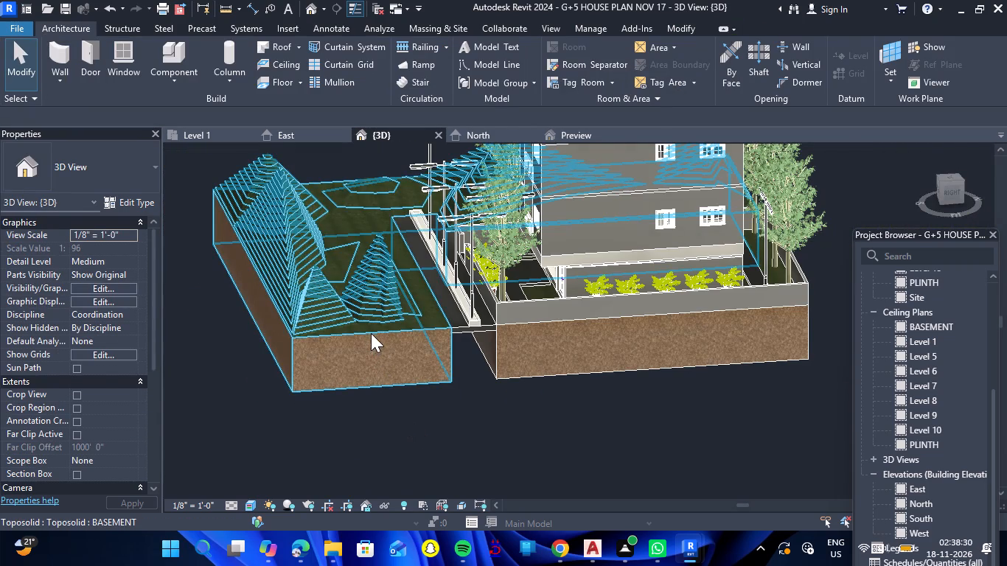
{"action": "key", "text": "Escape"}
{"action": "scroll", "coordinate": [368, 324], "scroll_direction": "up", "scroll_amount": 6}
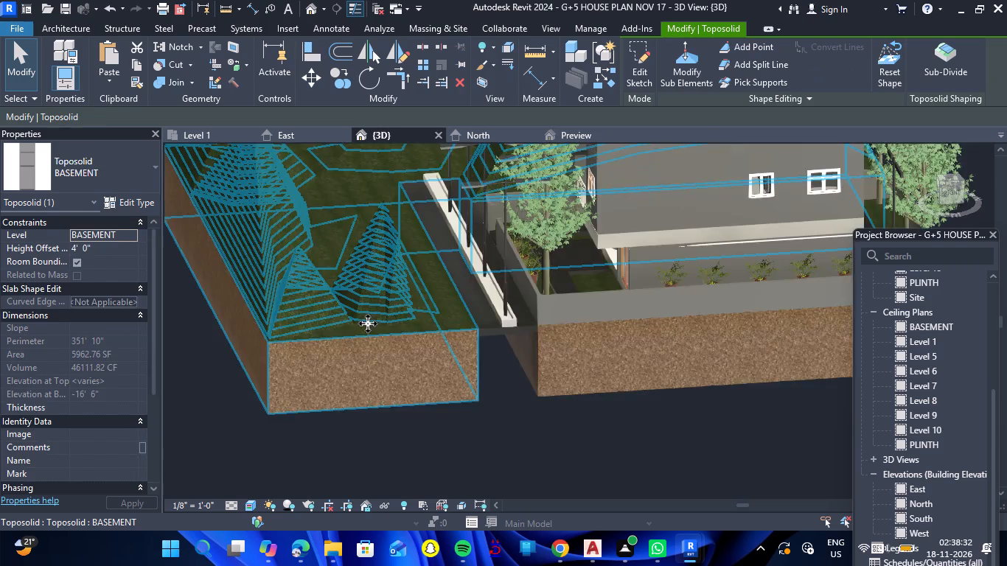
{"action": "left_click", "coordinate": [381, 304]}
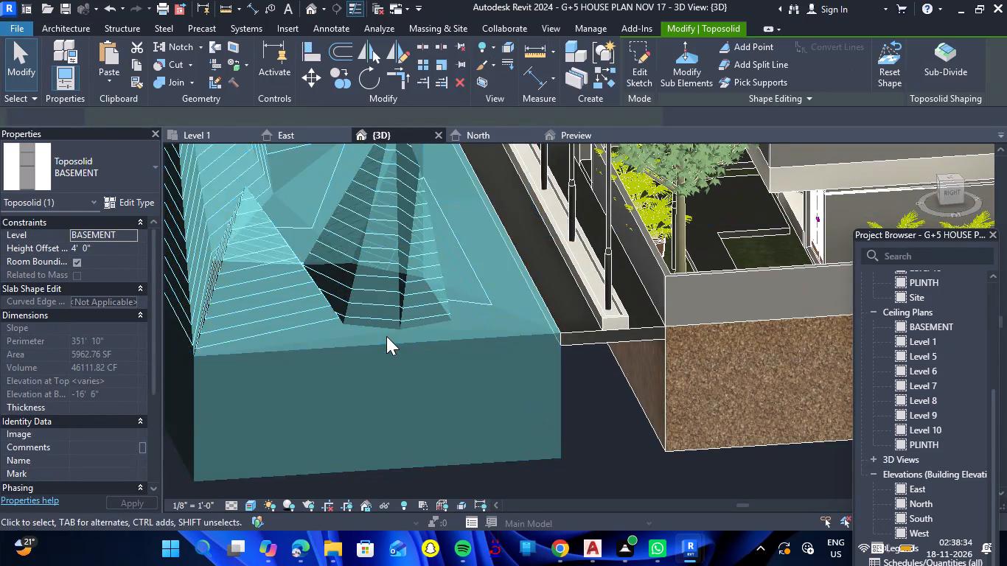
{"action": "left_click", "coordinate": [742, 48]}
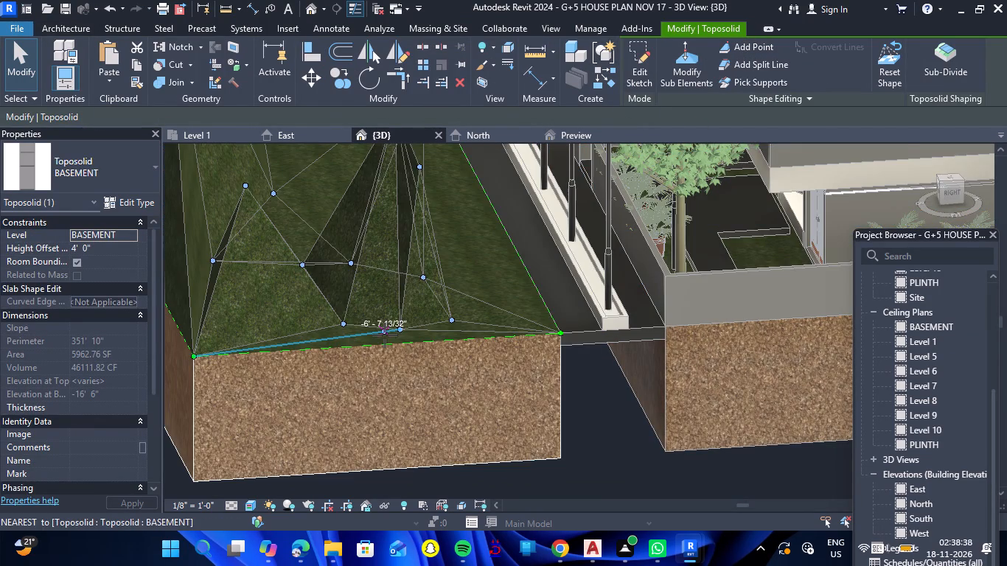
{"action": "scroll", "coordinate": [385, 335], "scroll_direction": "up", "scroll_amount": 5}
{"action": "left_click", "coordinate": [344, 345]}
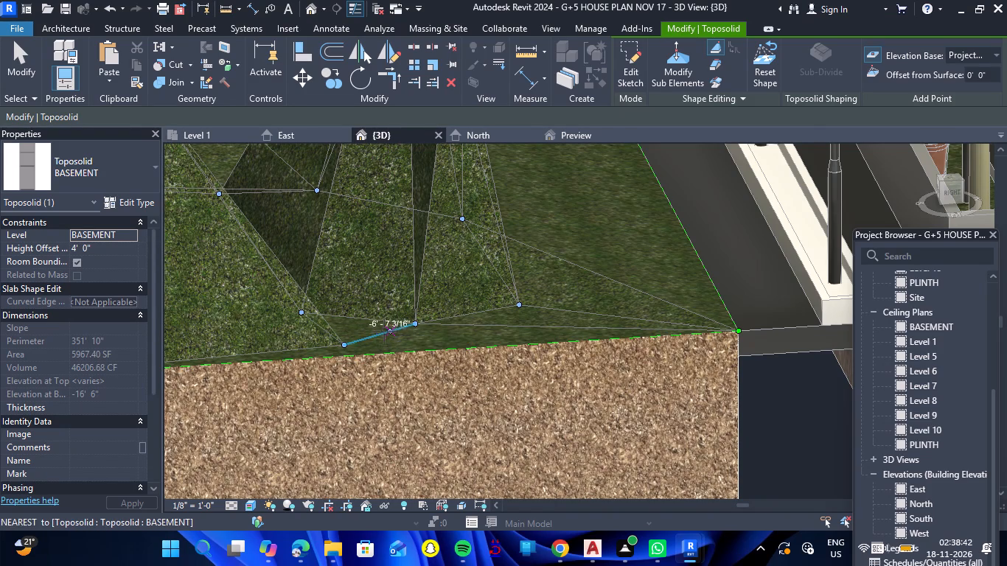
{"action": "left_click", "coordinate": [383, 331]}
{"action": "left_click", "coordinate": [366, 323]}
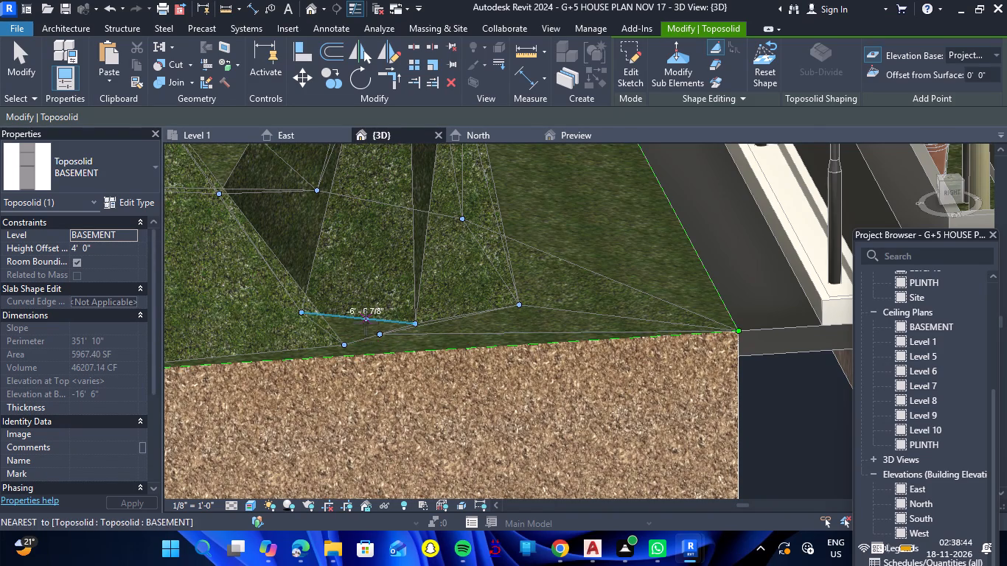
{"action": "left_click", "coordinate": [355, 329]}
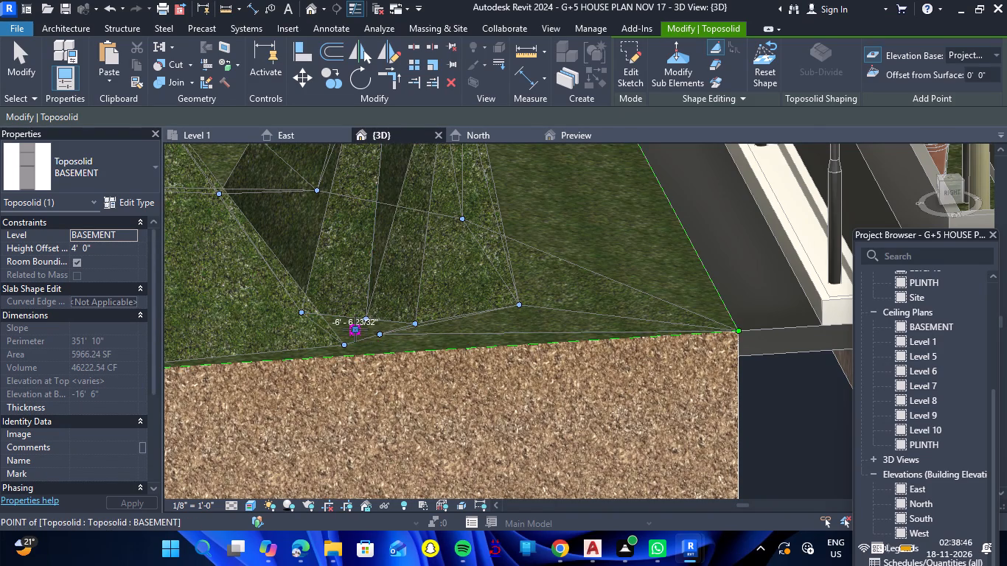
{"action": "left_click", "coordinate": [355, 340]}
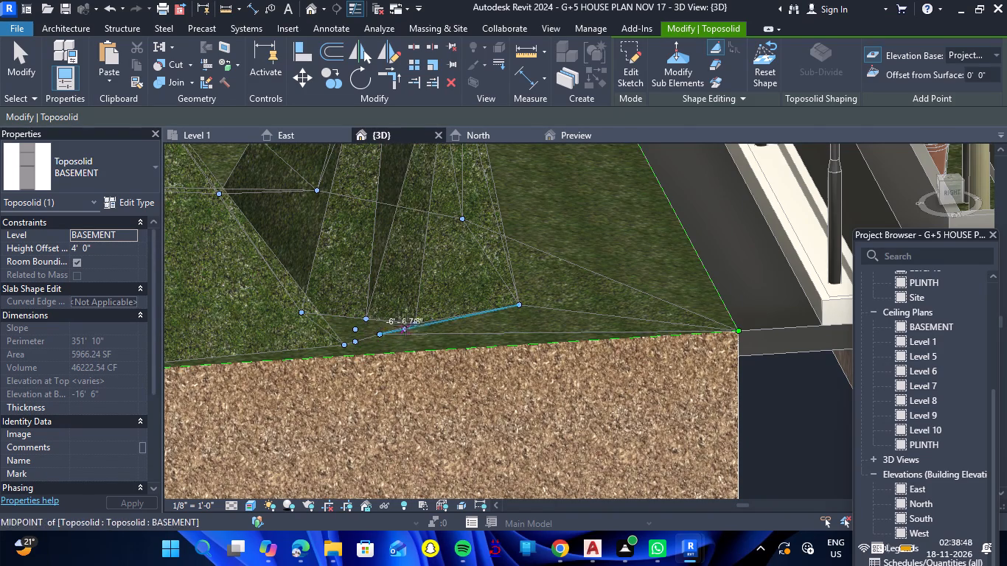
Add more toposolid points along the end-face foot of the tall mound, extending toward the road.
{"action": "left_click", "coordinate": [520, 306]}
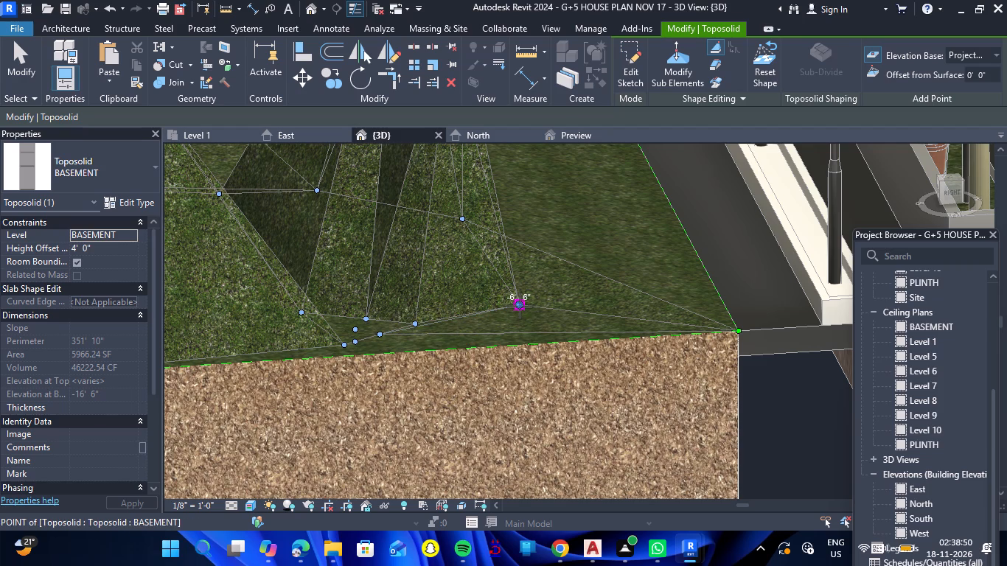
{"action": "left_click", "coordinate": [516, 325]}
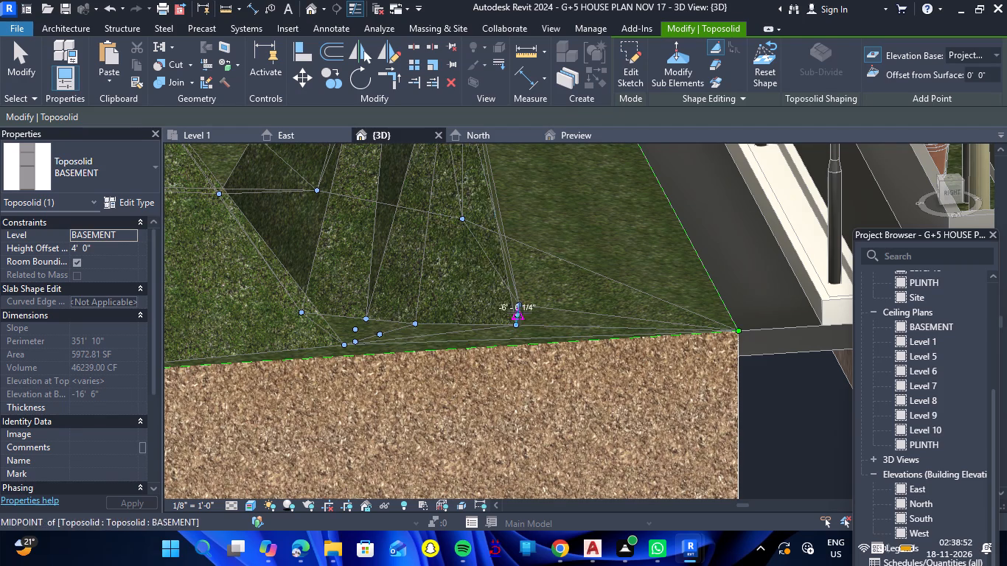
{"action": "left_click", "coordinate": [423, 324]}
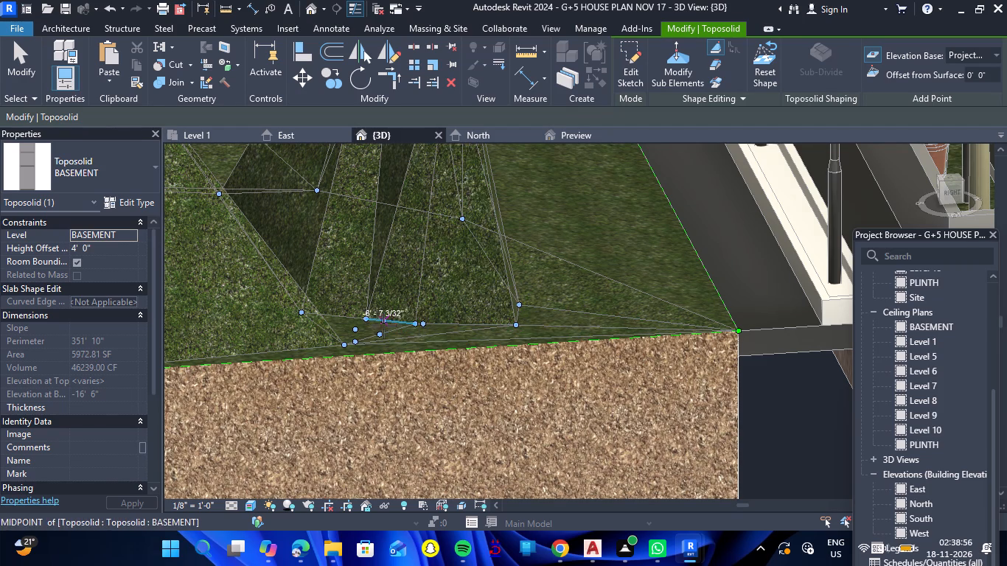
{"action": "left_click", "coordinate": [381, 331]}
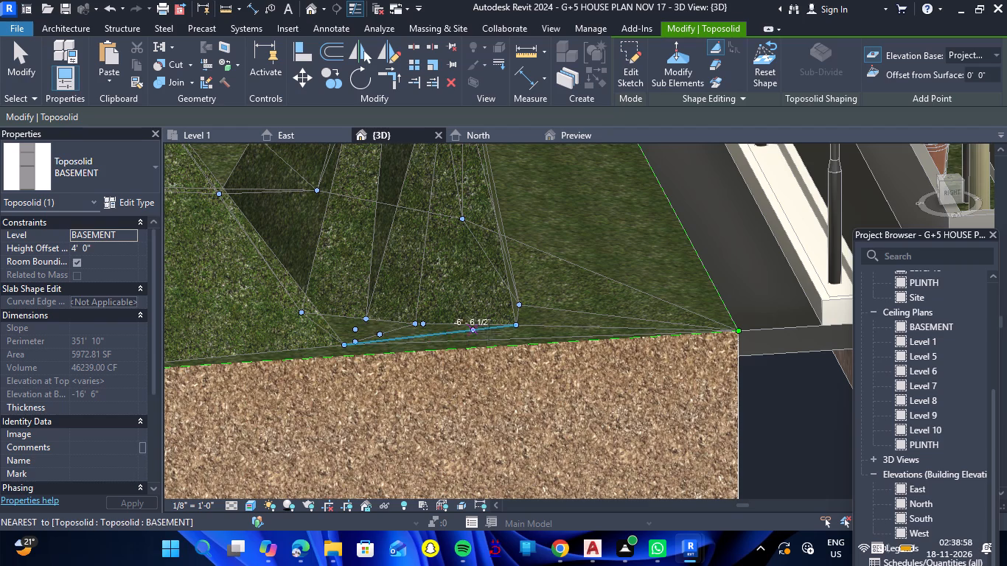
{"action": "left_click", "coordinate": [515, 326]}
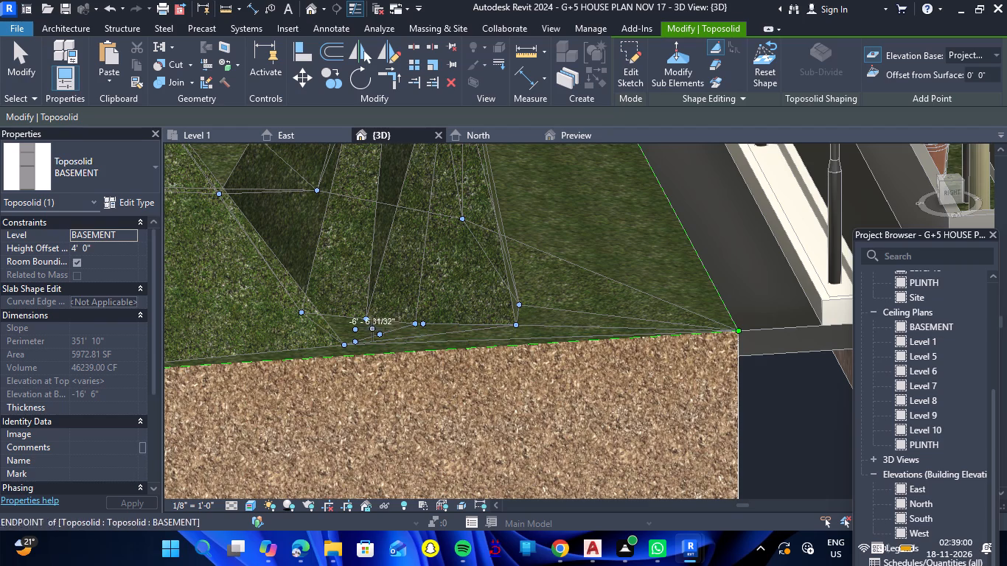
{"action": "left_click", "coordinate": [379, 334]}
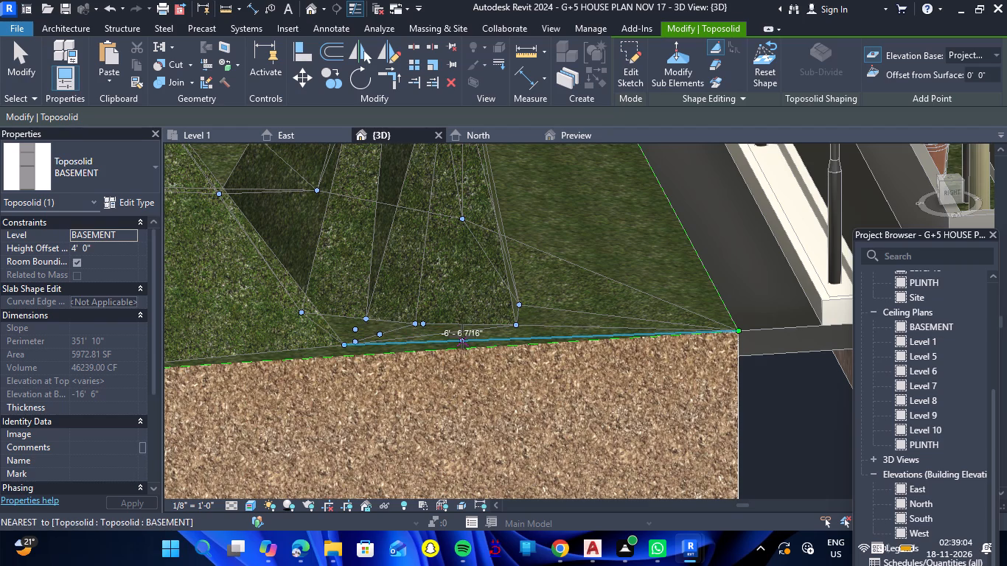
{"action": "left_click", "coordinate": [462, 337]}
{"action": "left_click", "coordinate": [436, 338]}
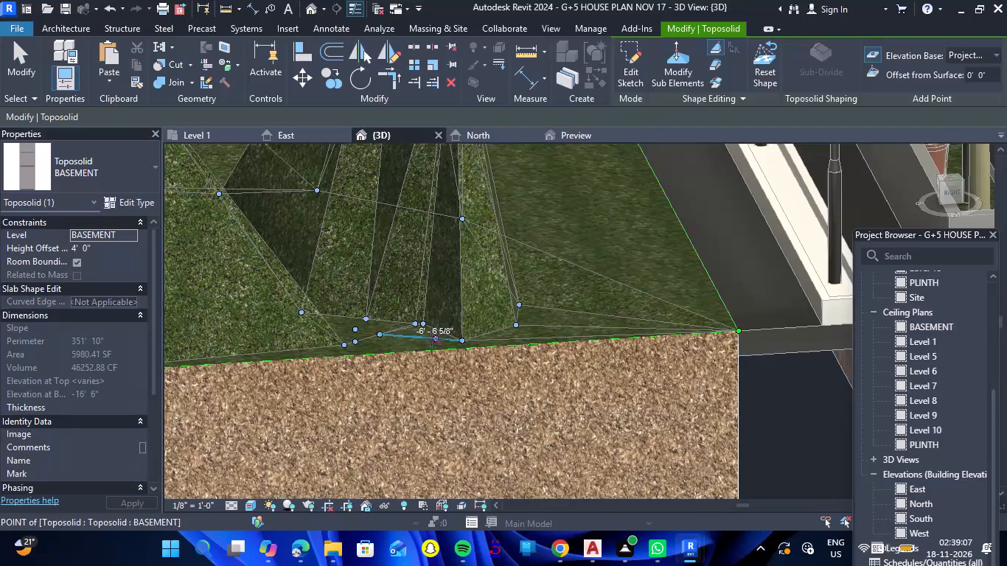
Fill the cluster at the tall mound's foot with closely spaced extra points and finish adding points.
{"action": "left_click", "coordinate": [386, 336]}
{"action": "left_click", "coordinate": [364, 326]}
{"action": "left_click_drag", "start_coordinate": [364, 326], "coordinate": [351, 326]}
{"action": "left_click", "coordinate": [327, 326]}
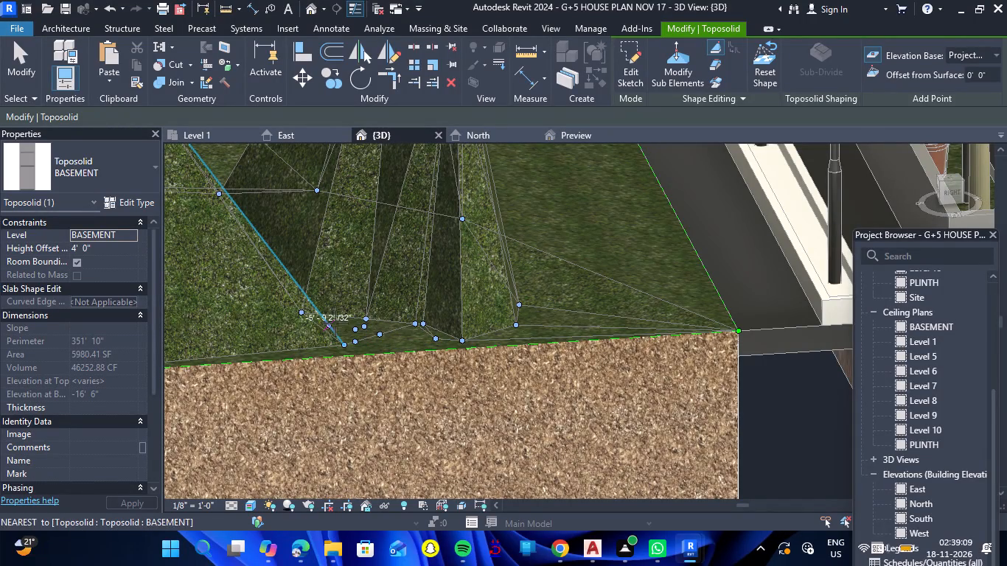
{"action": "left_click", "coordinate": [335, 323]}
{"action": "left_click", "coordinate": [349, 323]}
{"action": "double_click", "coordinate": [363, 328]}
{"action": "left_click", "coordinate": [375, 328]}
{"action": "double_click", "coordinate": [403, 335]}
{"action": "left_click_drag", "start_coordinate": [363, 321], "coordinate": [357, 325]}
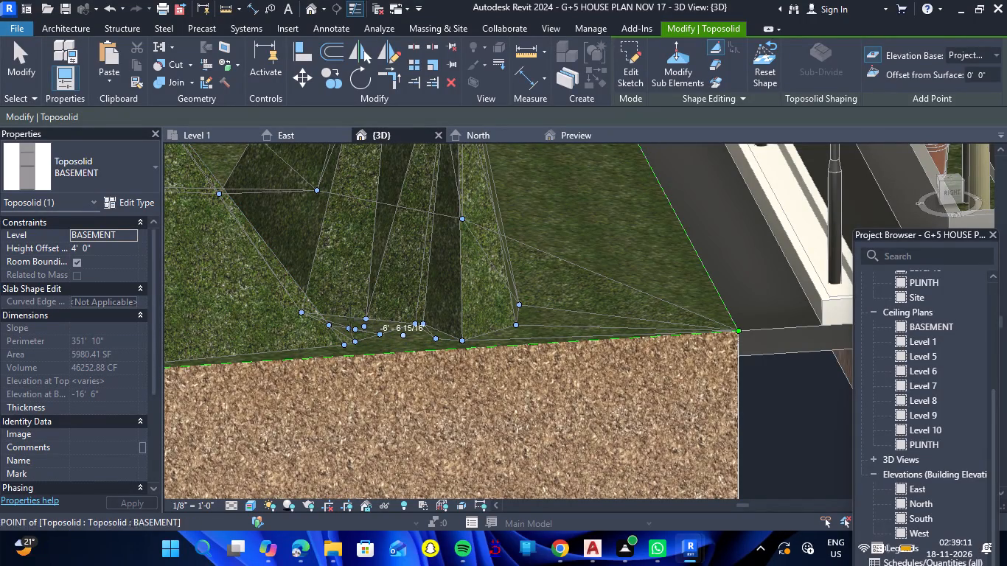
{"action": "left_click", "coordinate": [350, 320]}
{"action": "left_click", "coordinate": [378, 320]}
{"action": "left_click_drag", "start_coordinate": [378, 328], "coordinate": [377, 335]}
{"action": "key", "text": "Escape"}
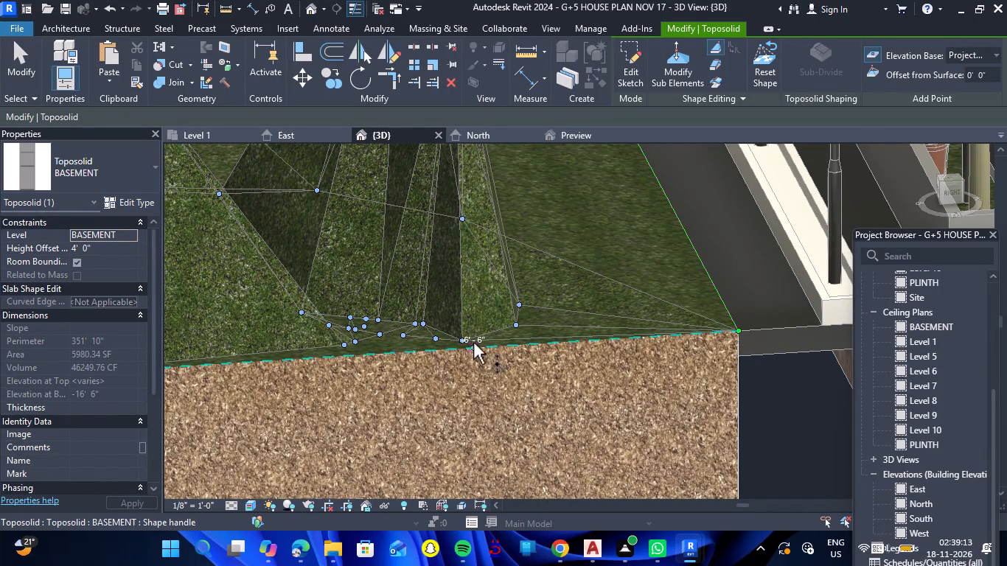
Set the elevation of the point by the outer edge beyond the road's far end to 4' and exit shape editing.
{"action": "scroll", "coordinate": [473, 343], "scroll_direction": "down", "scroll_amount": 12}
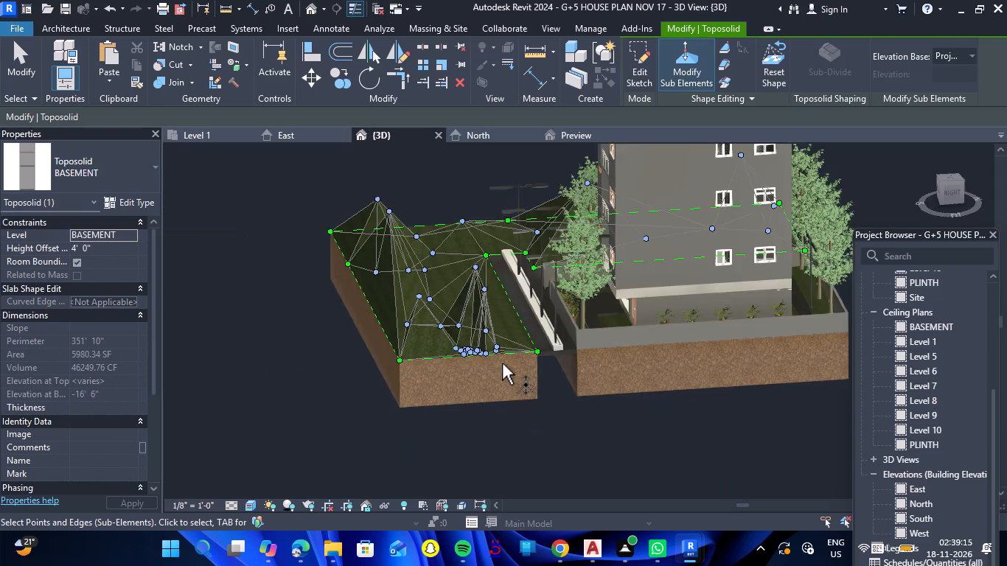
{"action": "scroll", "coordinate": [502, 363], "scroll_direction": "down", "scroll_amount": 1}
{"action": "scroll", "coordinate": [493, 257], "scroll_direction": "up", "scroll_amount": 12}
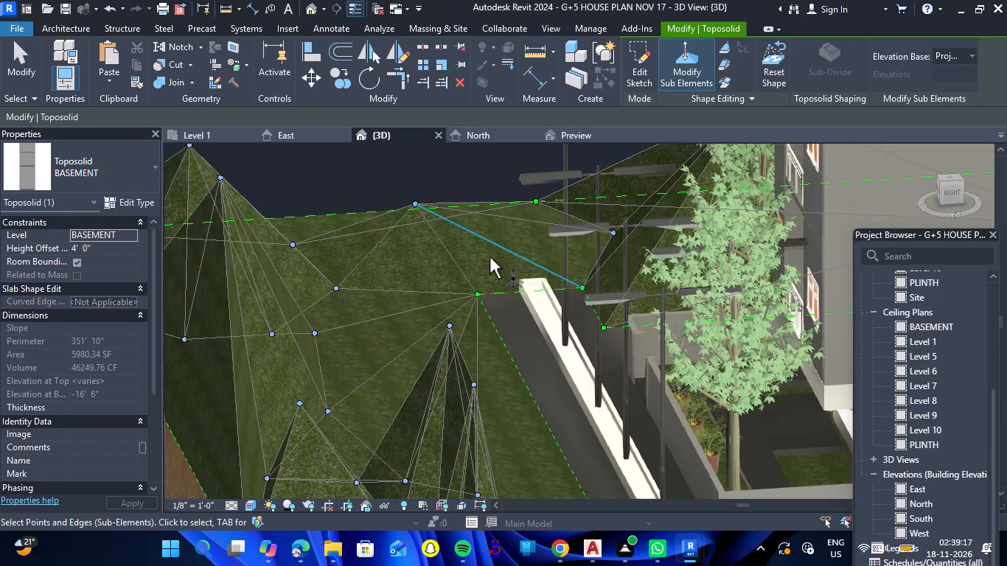
{"action": "scroll", "coordinate": [489, 257], "scroll_direction": "up", "scroll_amount": 1}
{"action": "scroll", "coordinate": [376, 201], "scroll_direction": "down", "scroll_amount": 5}
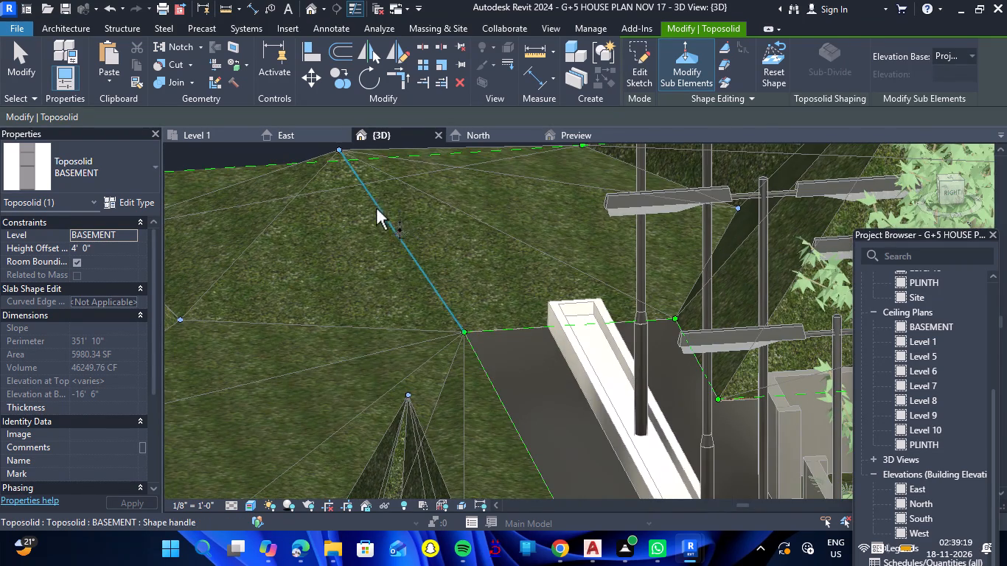
{"action": "left_click", "coordinate": [358, 177]}
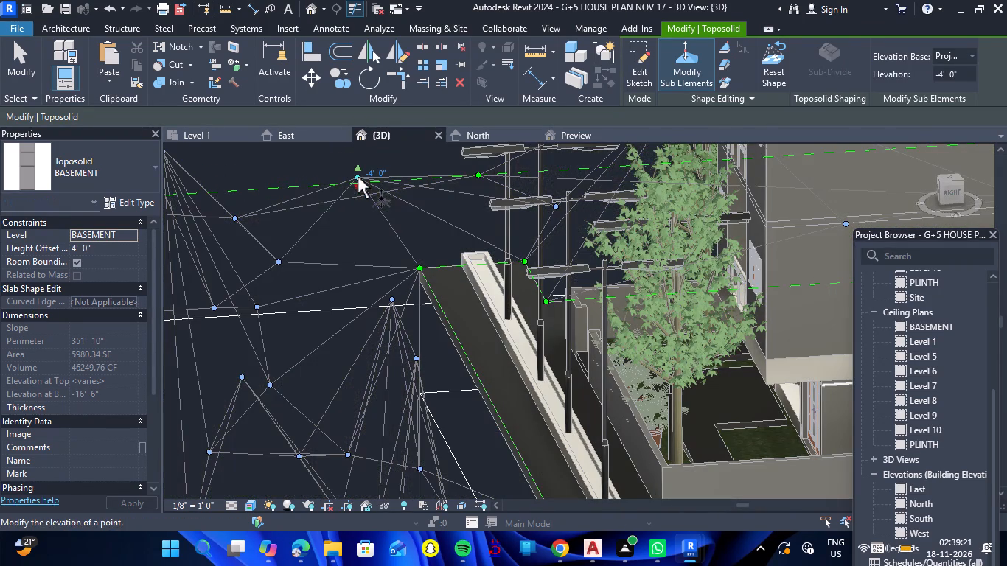
{"action": "left_click", "coordinate": [367, 173]}
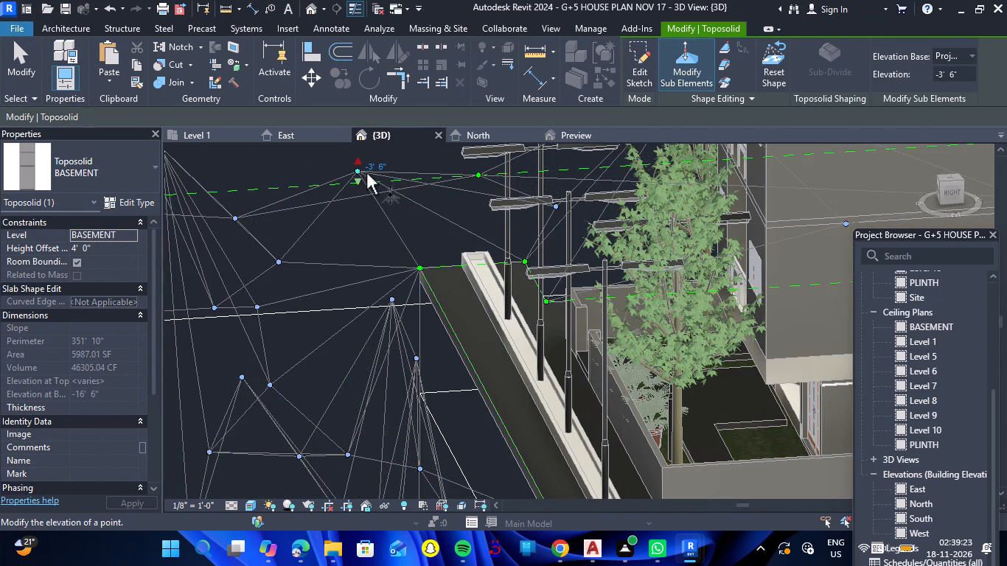
{"action": "left_click", "coordinate": [376, 170]}
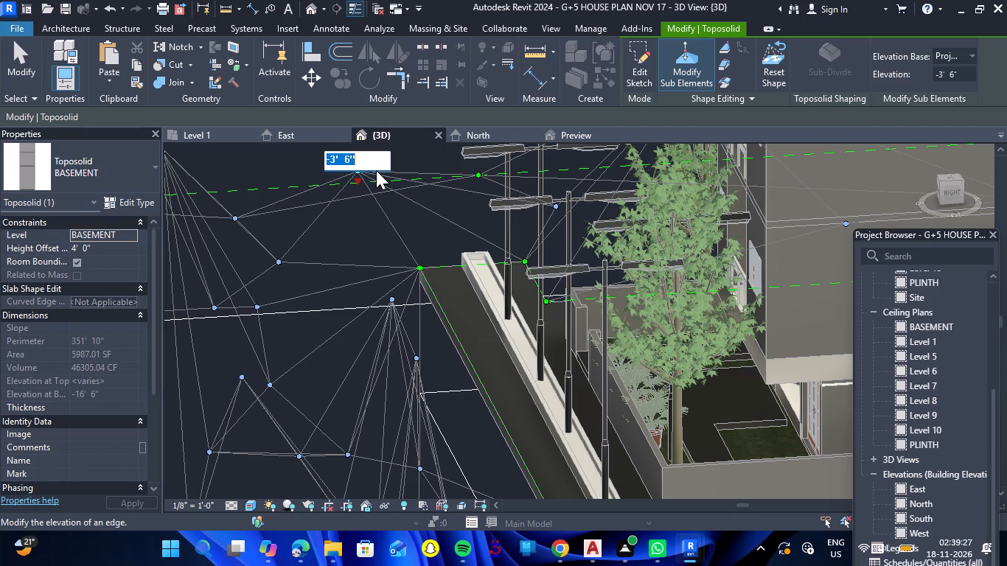
{"action": "key", "text": "4"}
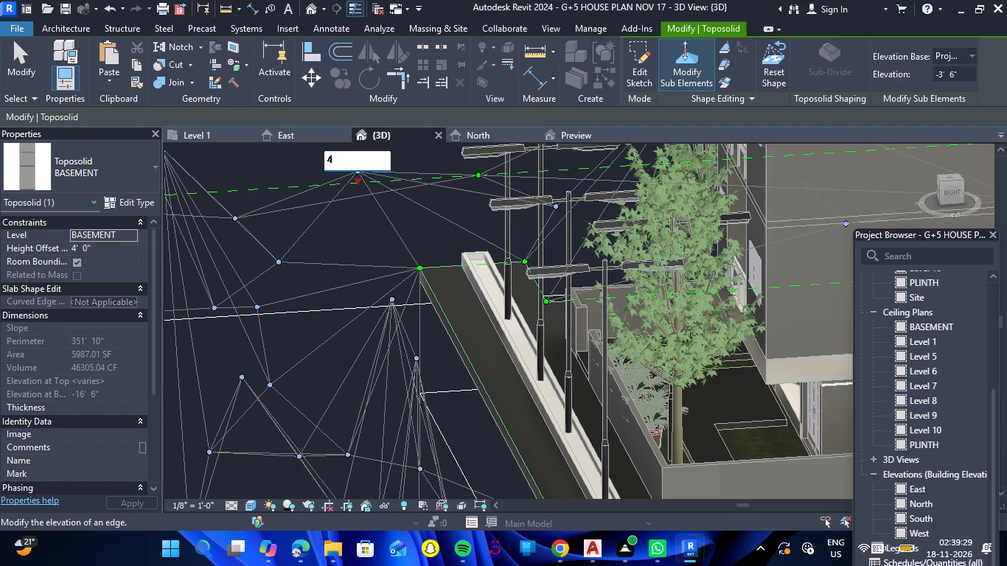
{"action": "key", "text": "Return"}
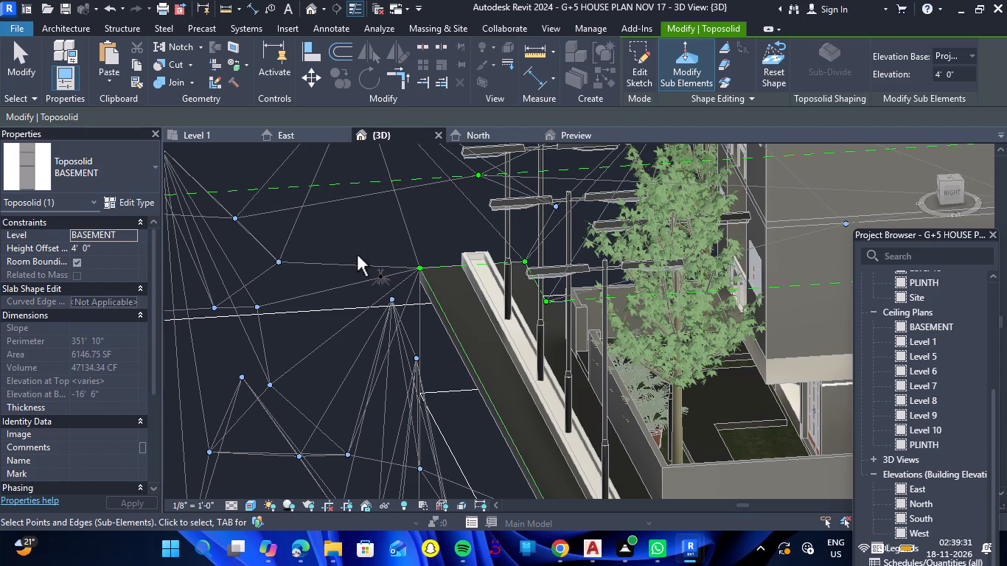
{"action": "left_click", "coordinate": [357, 255]}
{"action": "scroll", "coordinate": [357, 255], "scroll_direction": "down", "scroll_amount": 7}
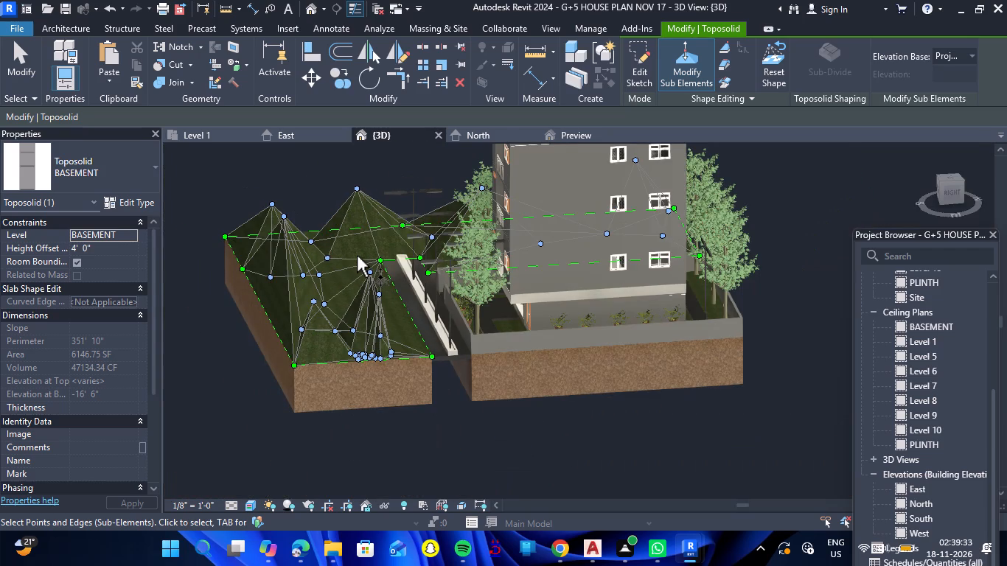
{"action": "scroll", "coordinate": [422, 414], "scroll_direction": "up", "scroll_amount": 1}
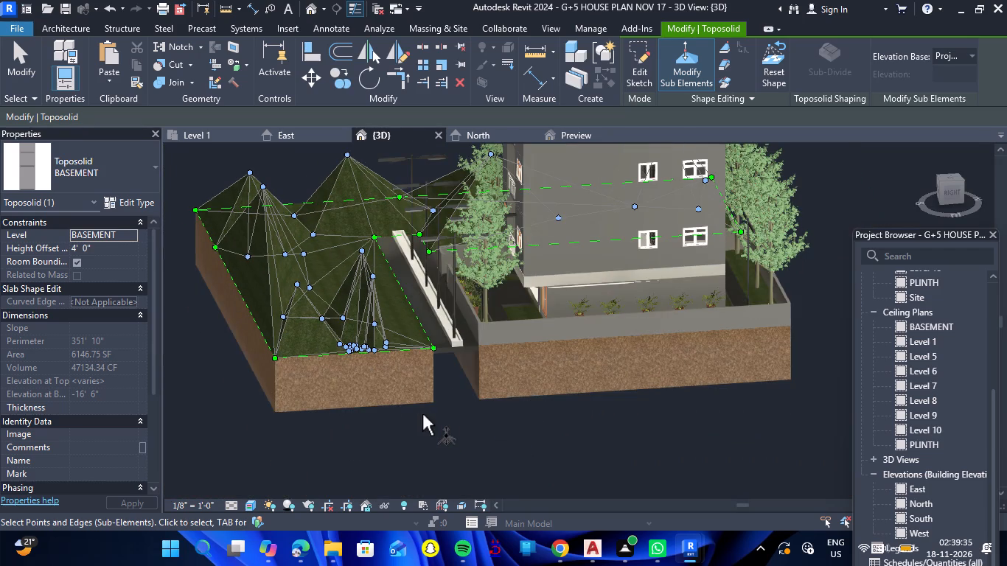
{"action": "key", "text": "Escape"}
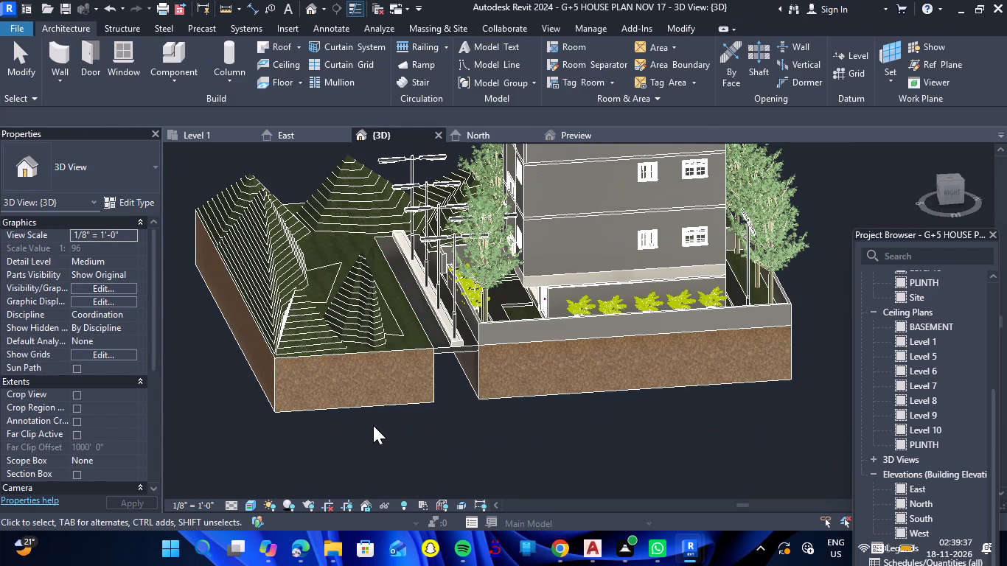
Review the shaped terrain and the whole building from the front and from the outer corner of the L-shaped toposolid.
{"action": "left_click_drag", "start_coordinate": [355, 440], "coordinate": [538, 443], "text": "shift"}
{"action": "right_click_drag", "start_coordinate": [355, 440], "coordinate": [538, 443], "text": "shift"}
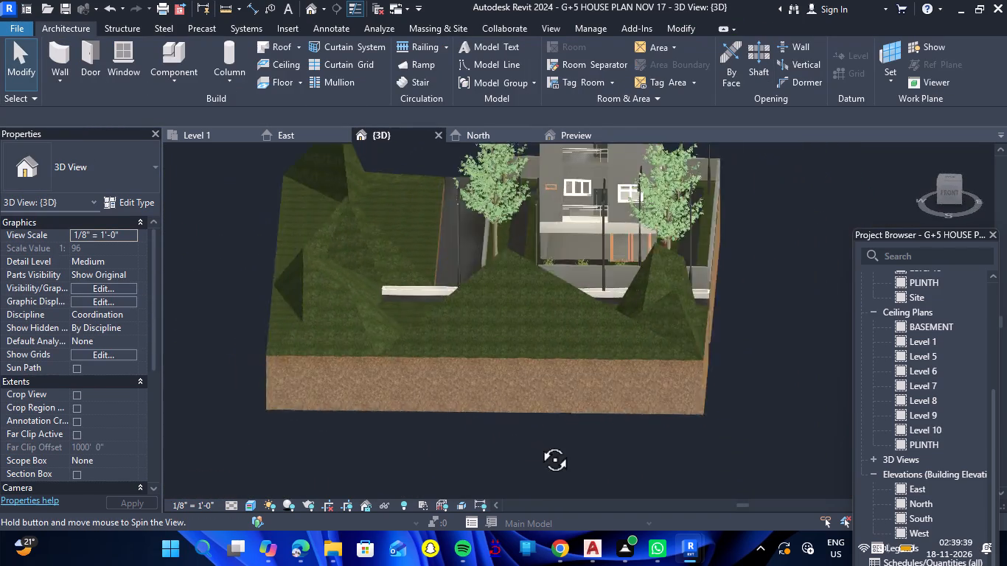
{"action": "right_click_drag", "start_coordinate": [538, 443], "coordinate": [613, 441], "text": "shift"}
{"action": "left_click_drag", "start_coordinate": [538, 443], "coordinate": [613, 441], "text": "shift"}
{"action": "scroll", "coordinate": [614, 439], "scroll_direction": "down", "scroll_amount": 2}
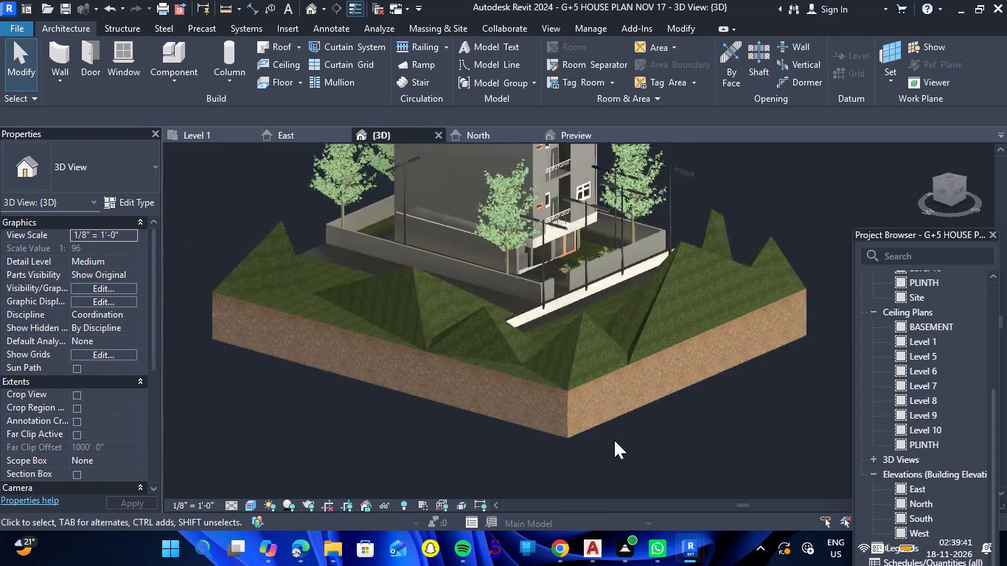
{"action": "scroll", "coordinate": [614, 440], "scroll_direction": "down", "scroll_amount": 3}
{"action": "scroll", "coordinate": [680, 298], "scroll_direction": "down", "scroll_amount": 2}
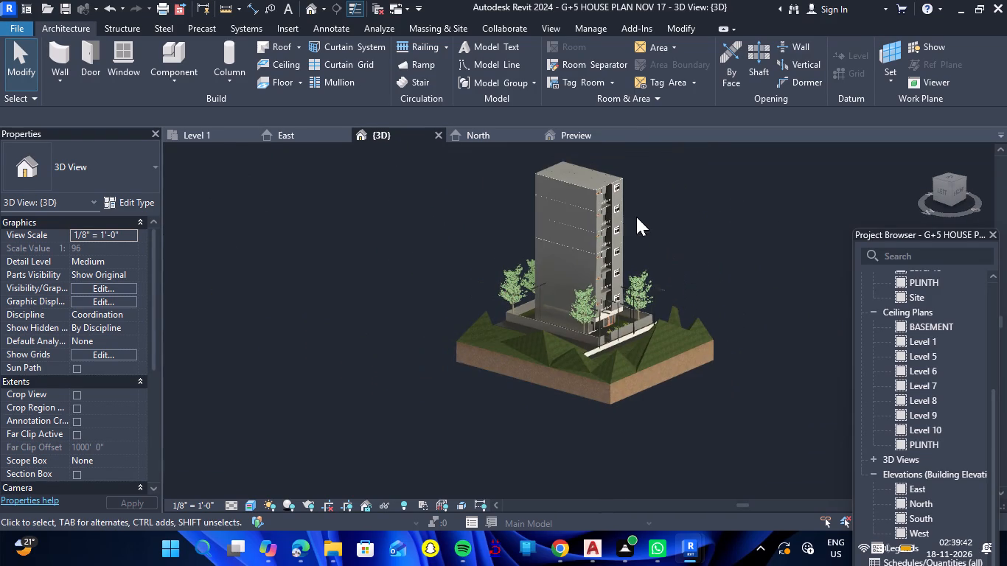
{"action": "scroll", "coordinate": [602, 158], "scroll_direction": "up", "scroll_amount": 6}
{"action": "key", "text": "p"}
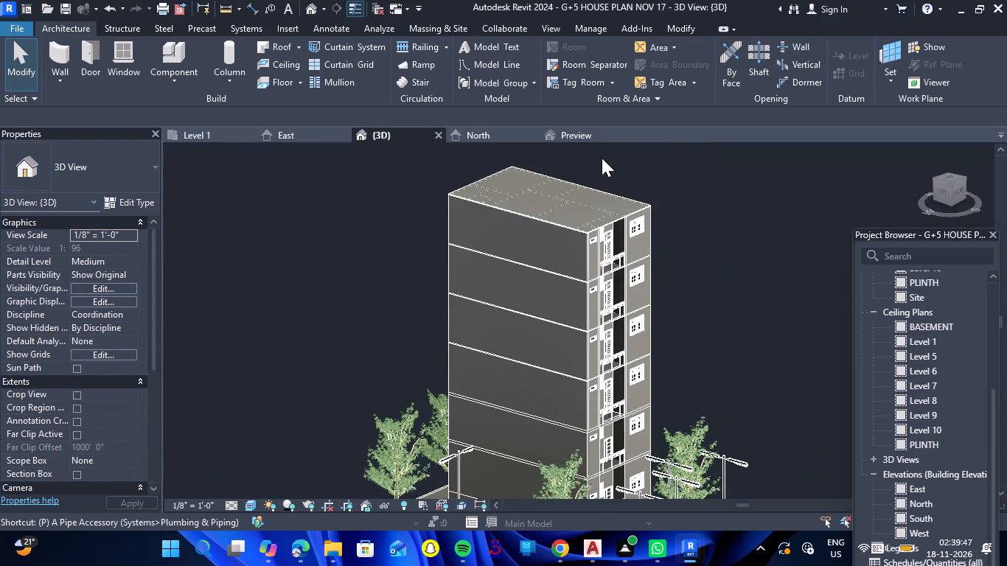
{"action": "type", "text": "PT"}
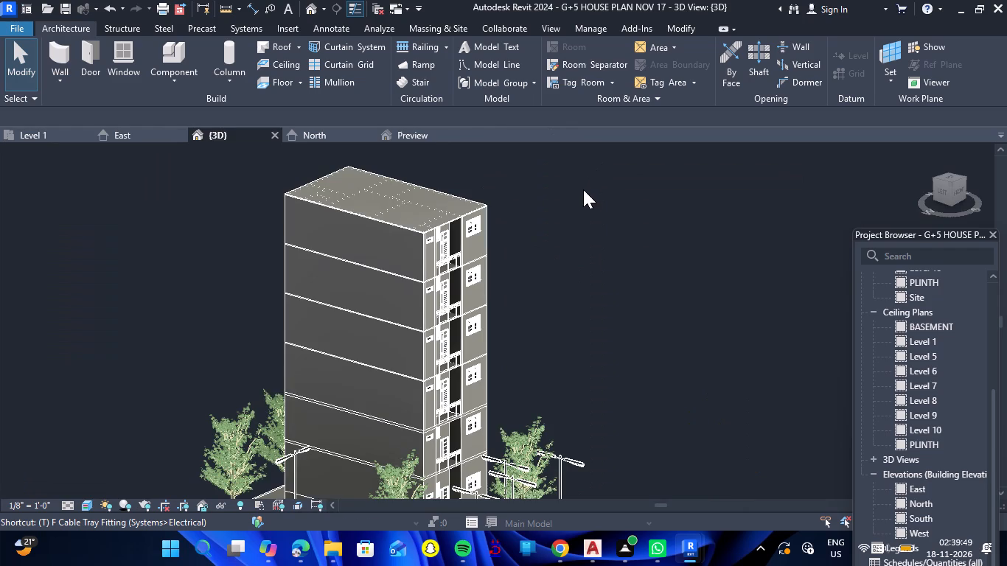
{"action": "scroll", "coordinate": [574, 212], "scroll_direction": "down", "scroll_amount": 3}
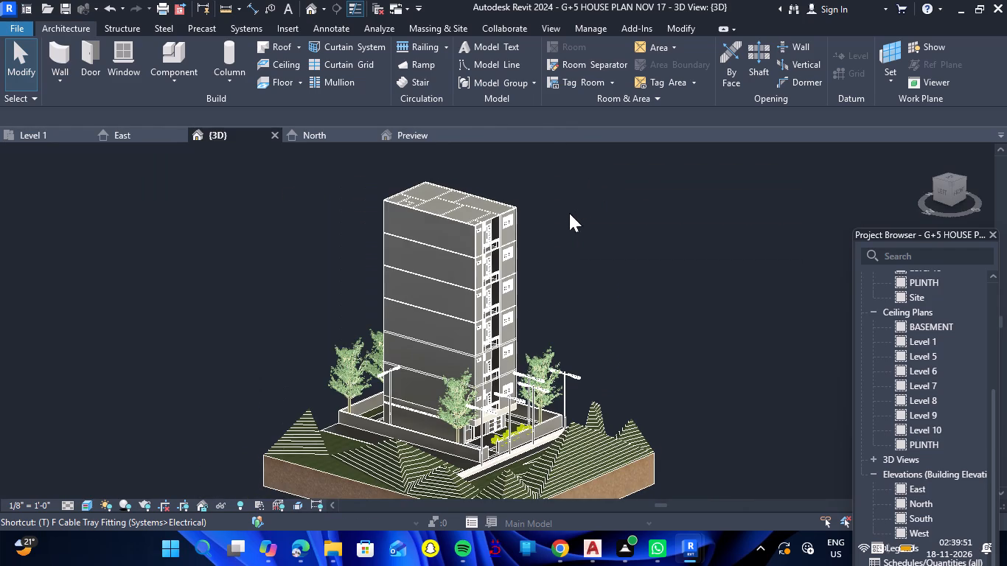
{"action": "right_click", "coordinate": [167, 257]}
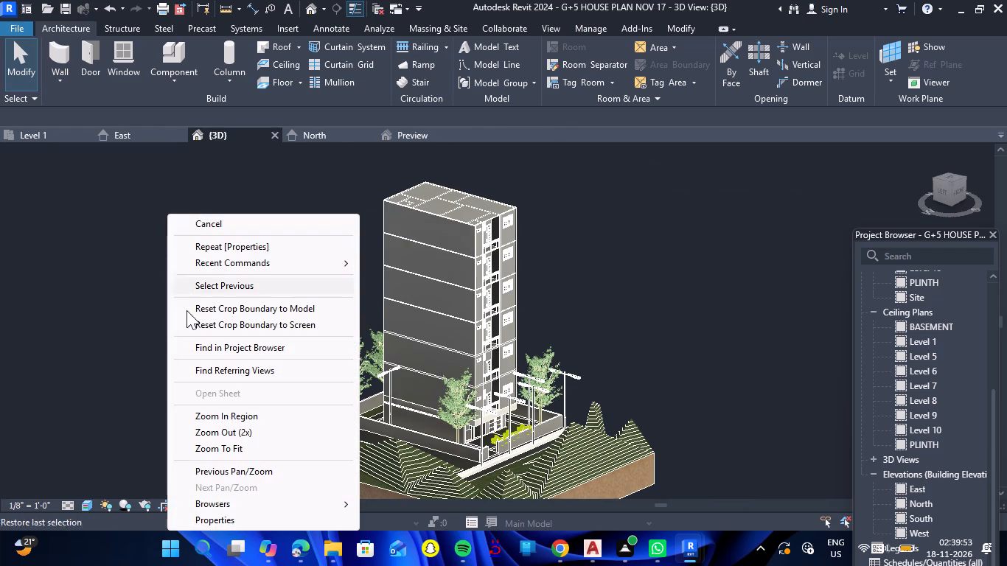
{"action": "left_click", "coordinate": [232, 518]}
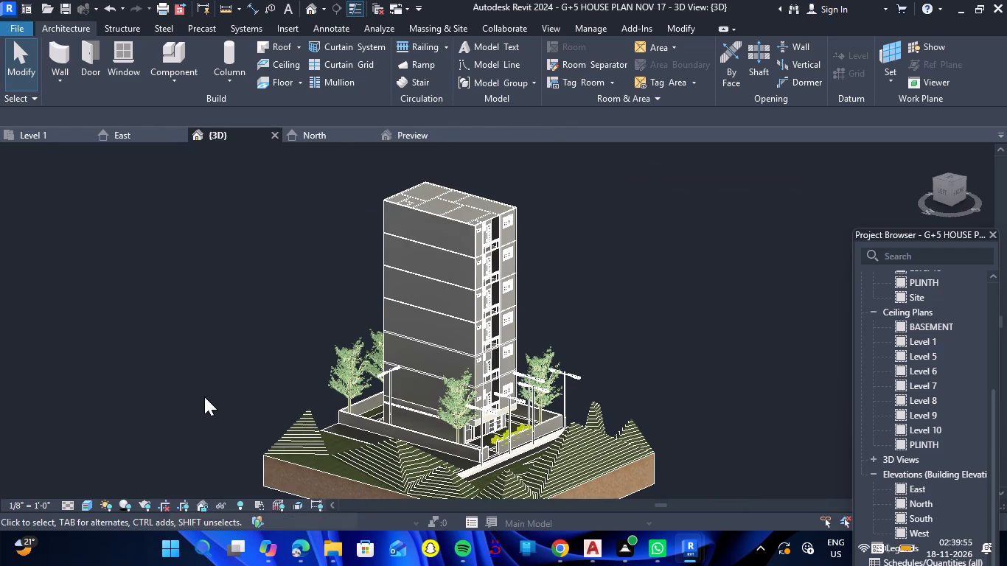
Paint the three lowest wall faces on the building's long windowless side with the Parking Stripe material.
{"action": "scroll", "coordinate": [297, 288], "scroll_direction": "down", "scroll_amount": 4}
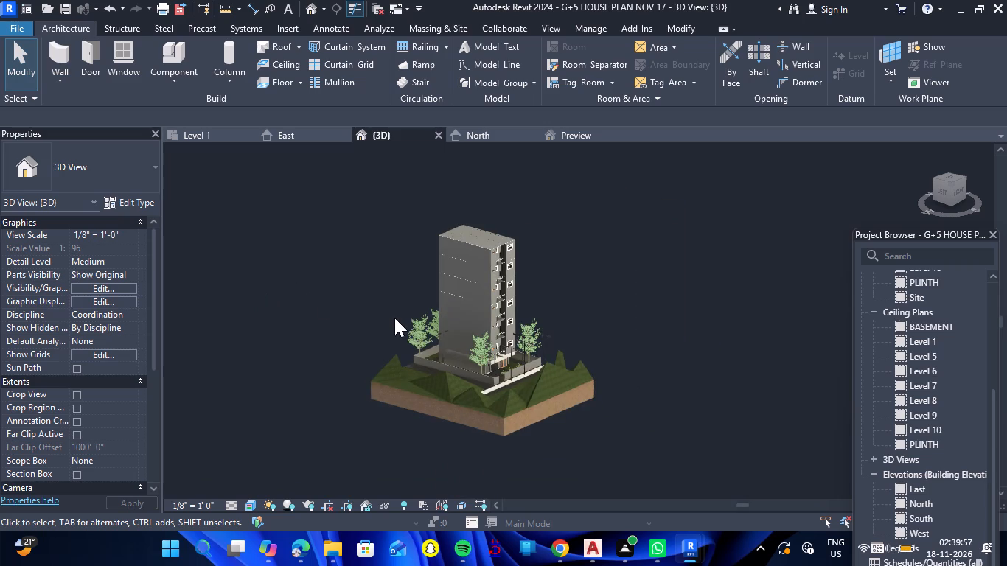
{"action": "type", "text": "PT"}
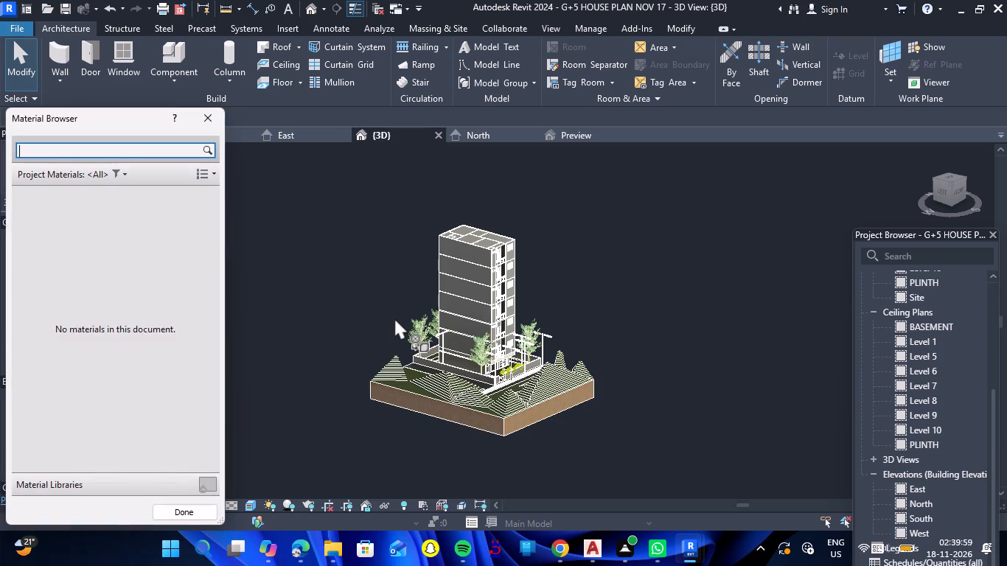
{"action": "scroll", "coordinate": [152, 341], "scroll_direction": "down", "scroll_amount": 5}
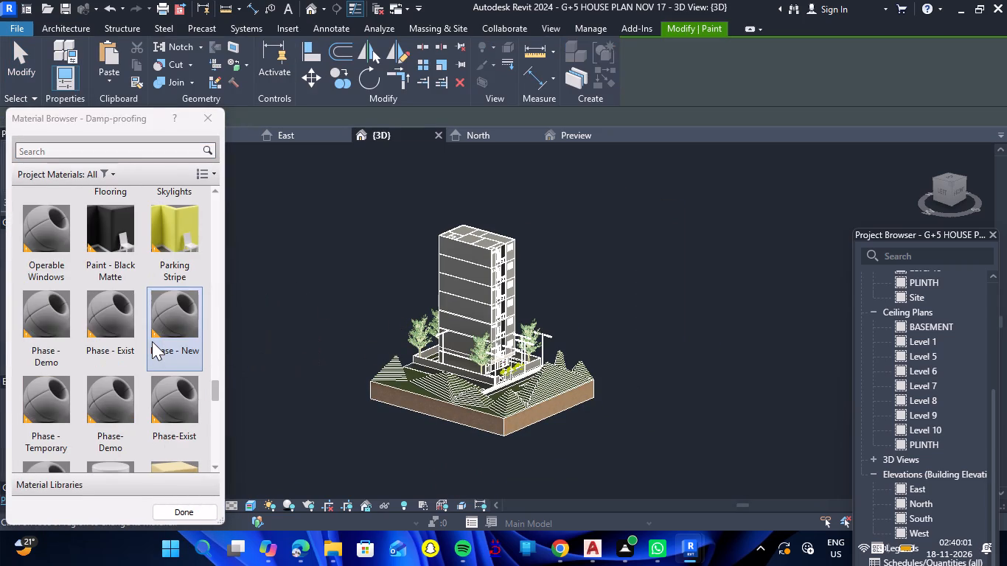
{"action": "left_click", "coordinate": [165, 242]}
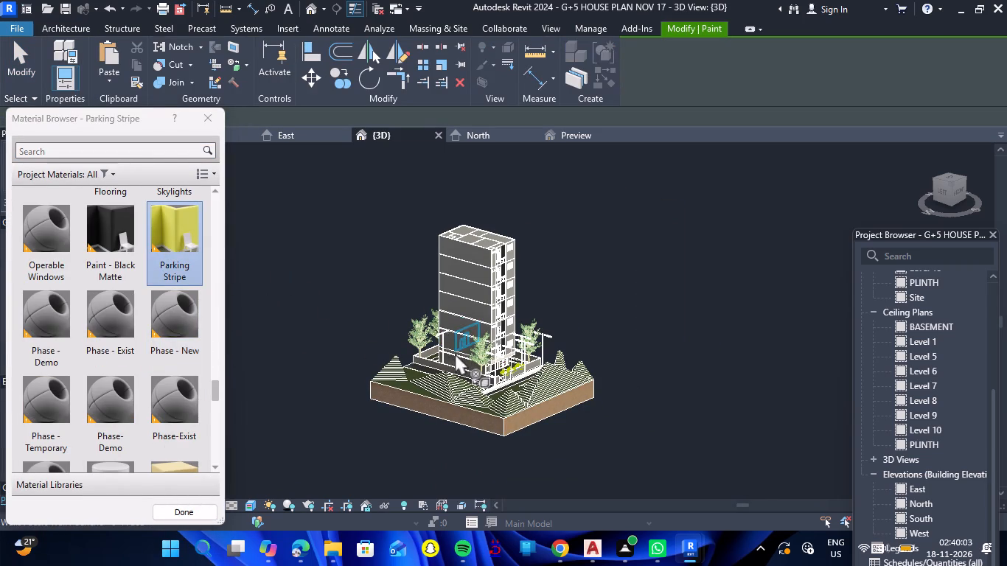
{"action": "scroll", "coordinate": [455, 353], "scroll_direction": "up", "scroll_amount": 7}
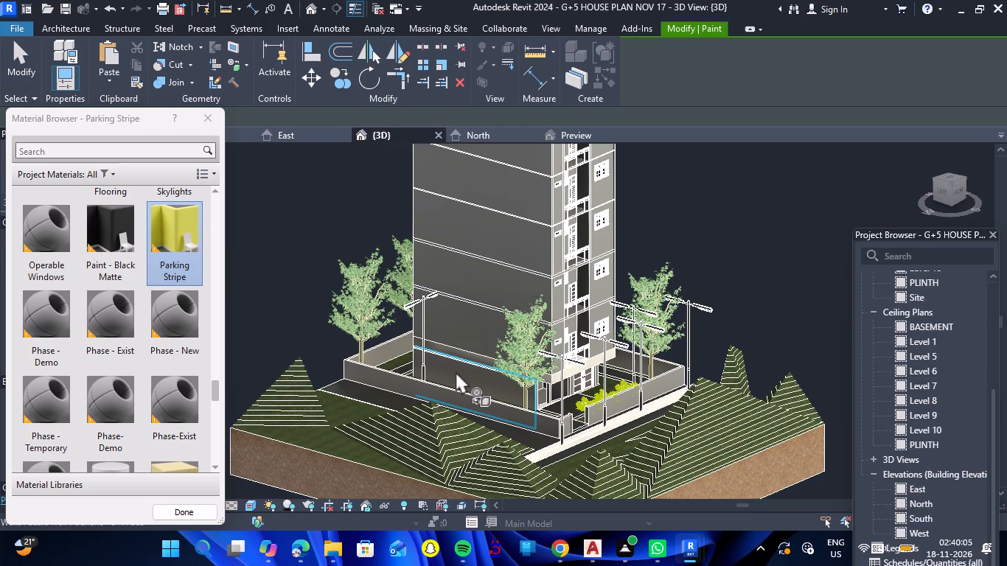
{"action": "left_click", "coordinate": [455, 371]}
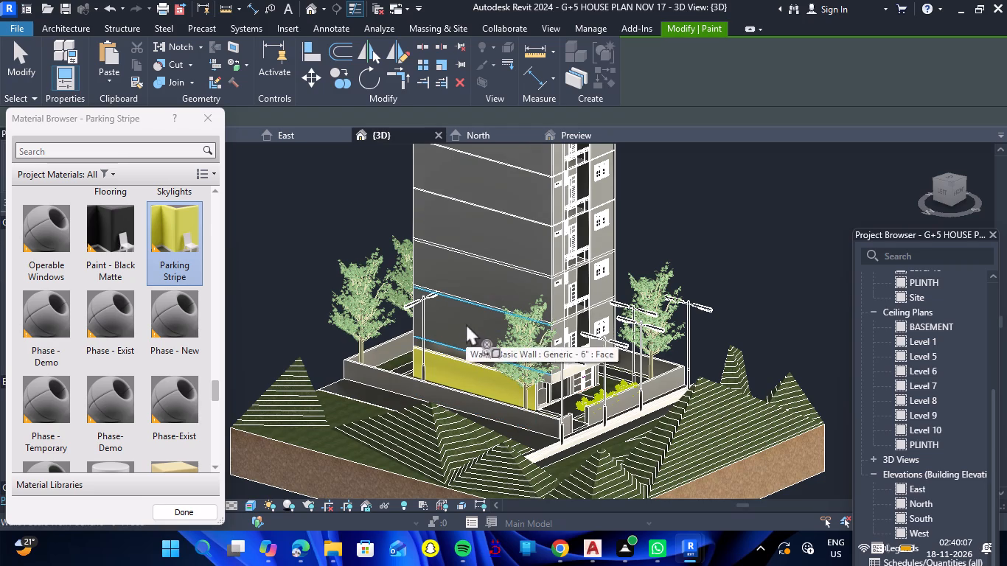
{"action": "left_click", "coordinate": [466, 324]}
{"action": "left_click", "coordinate": [464, 270]}
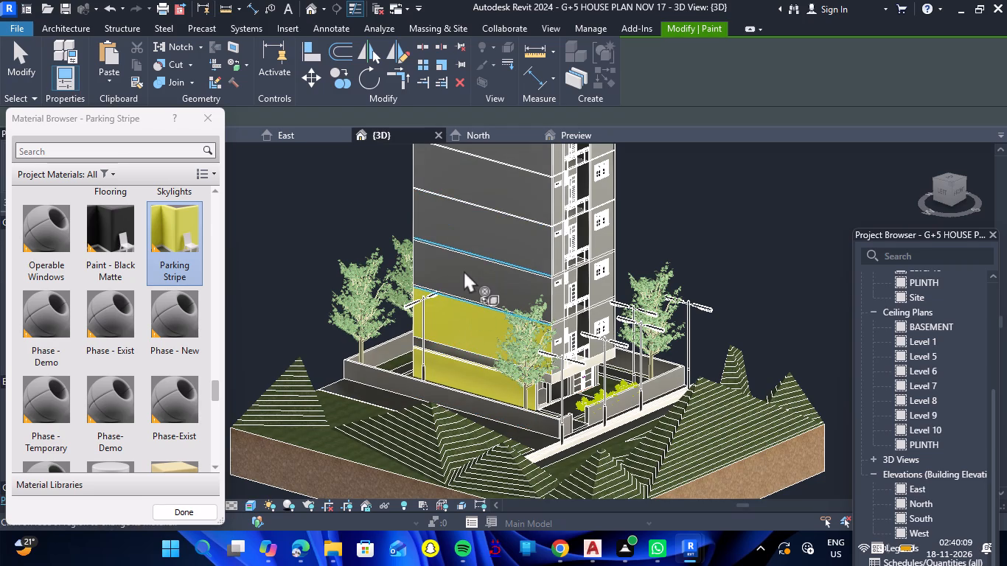
{"action": "left_click", "coordinate": [475, 238]}
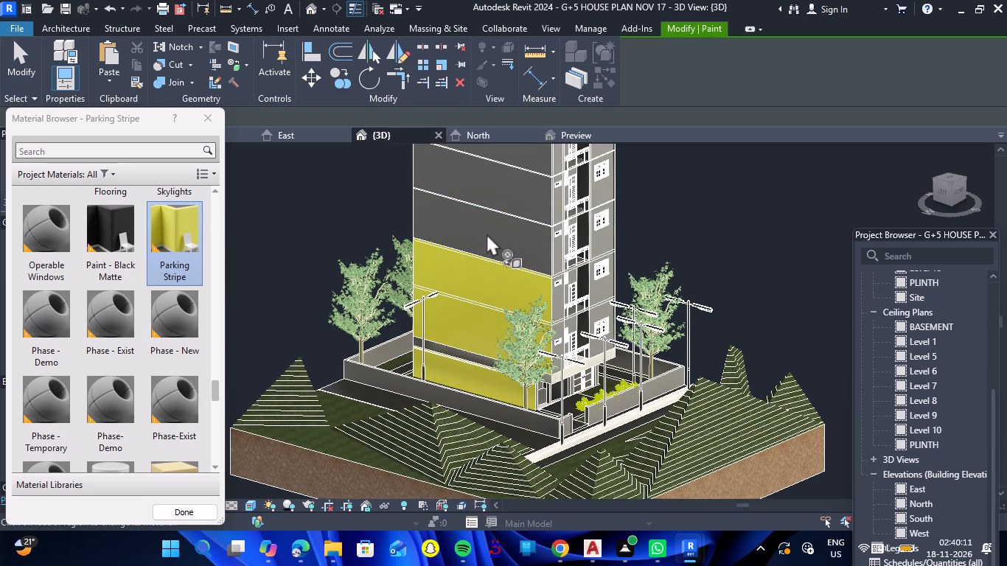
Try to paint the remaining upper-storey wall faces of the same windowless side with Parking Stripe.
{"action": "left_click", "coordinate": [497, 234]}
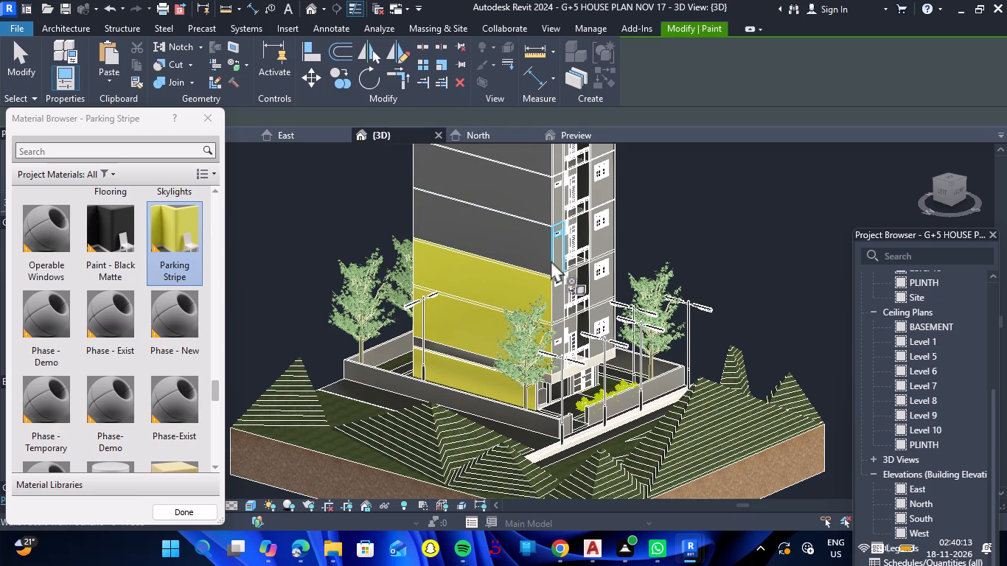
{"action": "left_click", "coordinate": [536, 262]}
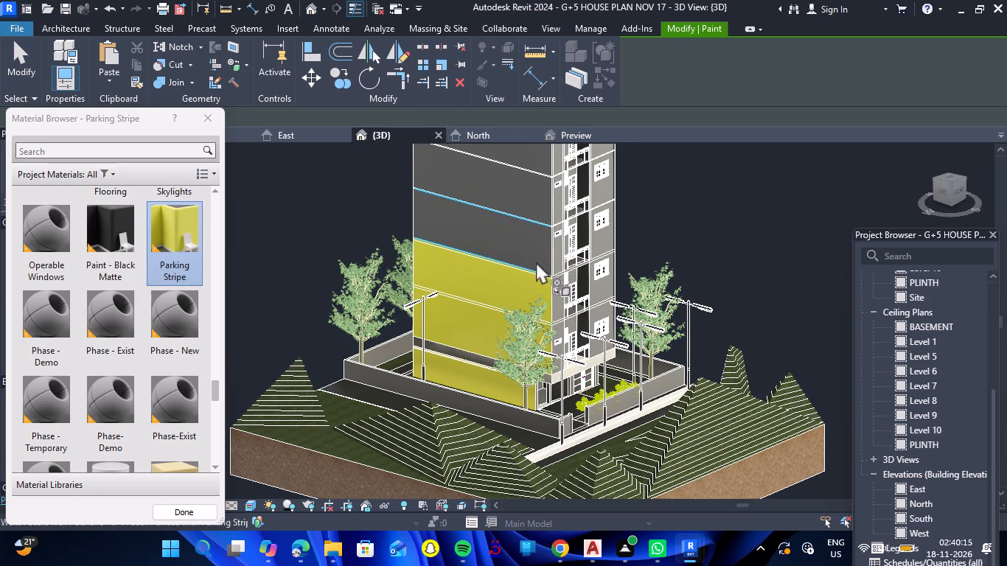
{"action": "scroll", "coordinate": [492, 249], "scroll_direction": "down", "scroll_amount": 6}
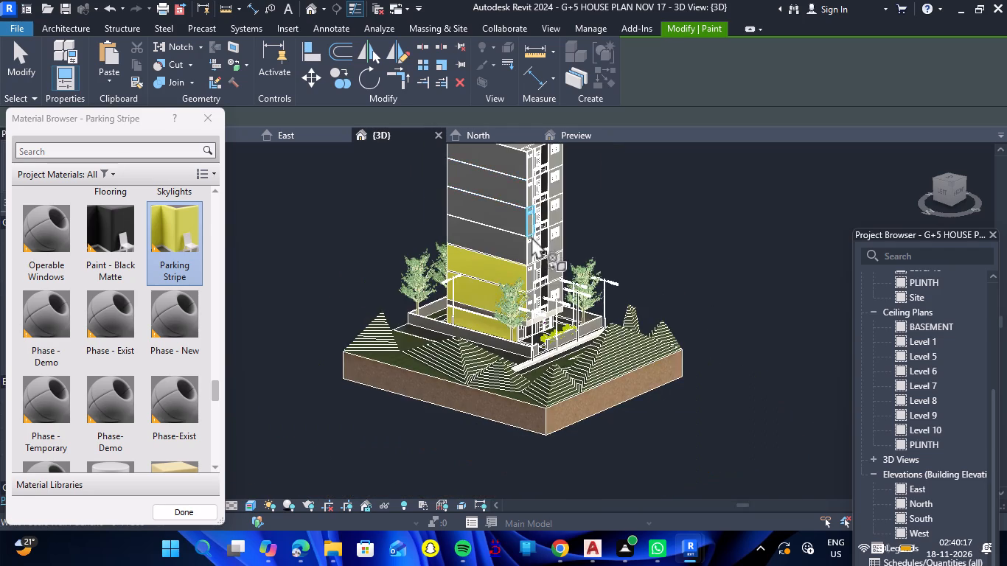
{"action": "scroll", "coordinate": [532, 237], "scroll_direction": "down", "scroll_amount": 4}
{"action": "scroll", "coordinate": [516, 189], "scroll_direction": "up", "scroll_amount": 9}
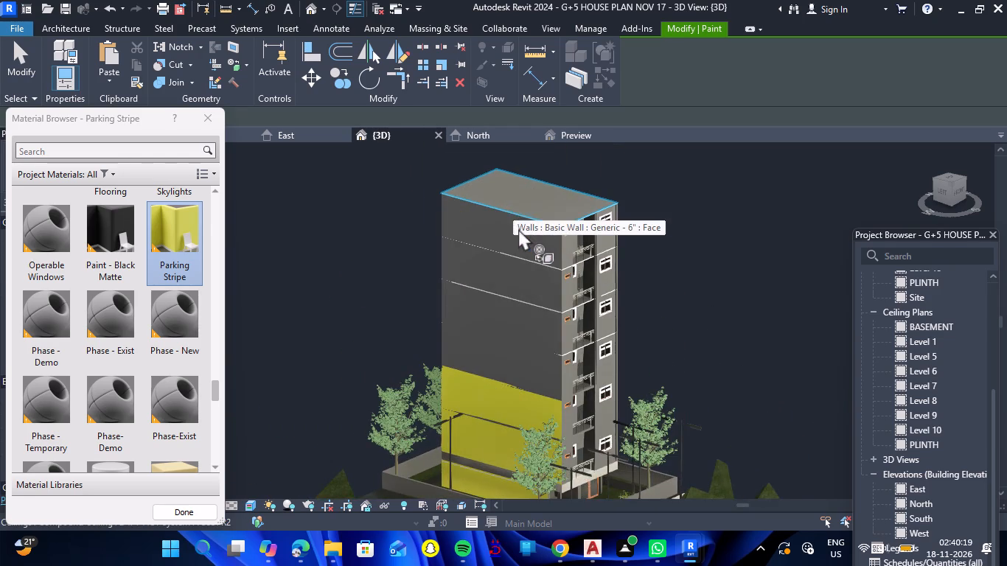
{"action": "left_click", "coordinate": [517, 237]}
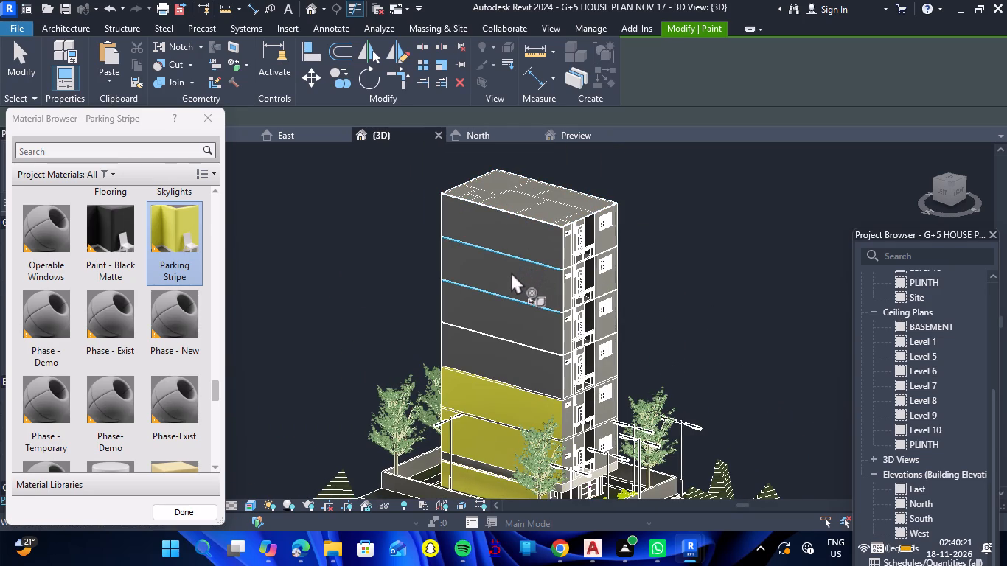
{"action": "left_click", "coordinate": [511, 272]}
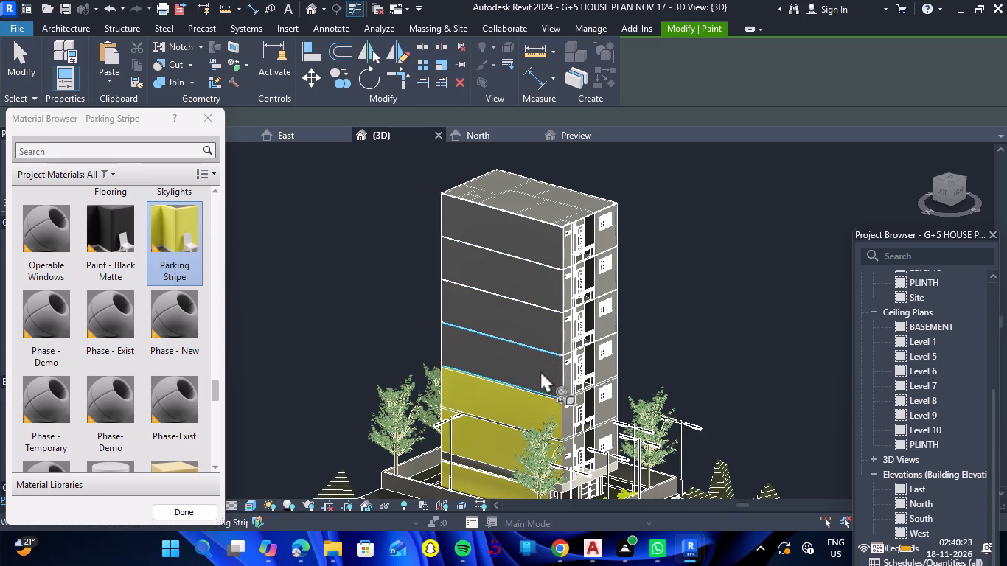
Paint the narrow Level 6 wall face with the small window beside the corner in Parking Stripe, and finish painting.
{"action": "left_click", "coordinate": [568, 385]}
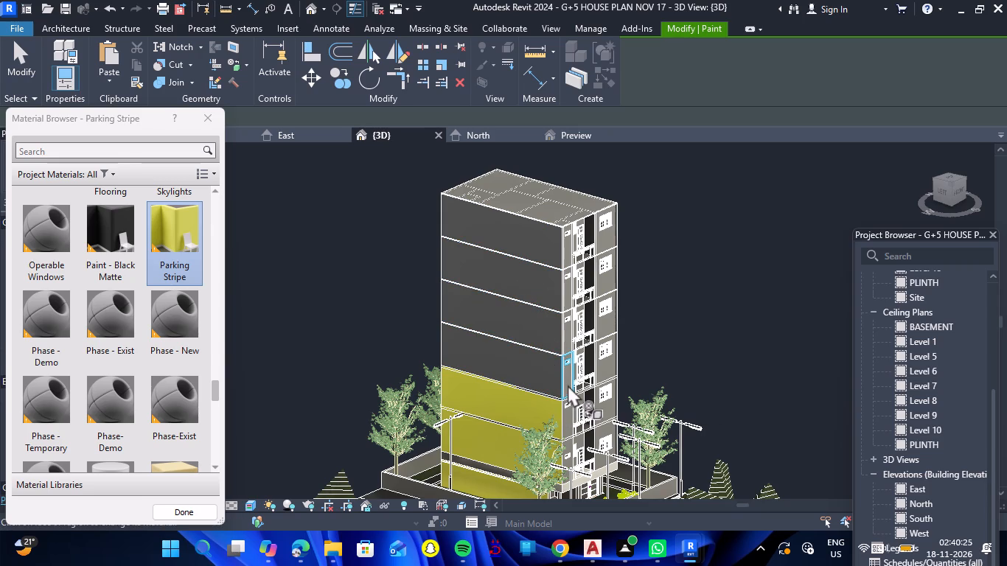
{"action": "scroll", "coordinate": [571, 380], "scroll_direction": "up", "scroll_amount": 7}
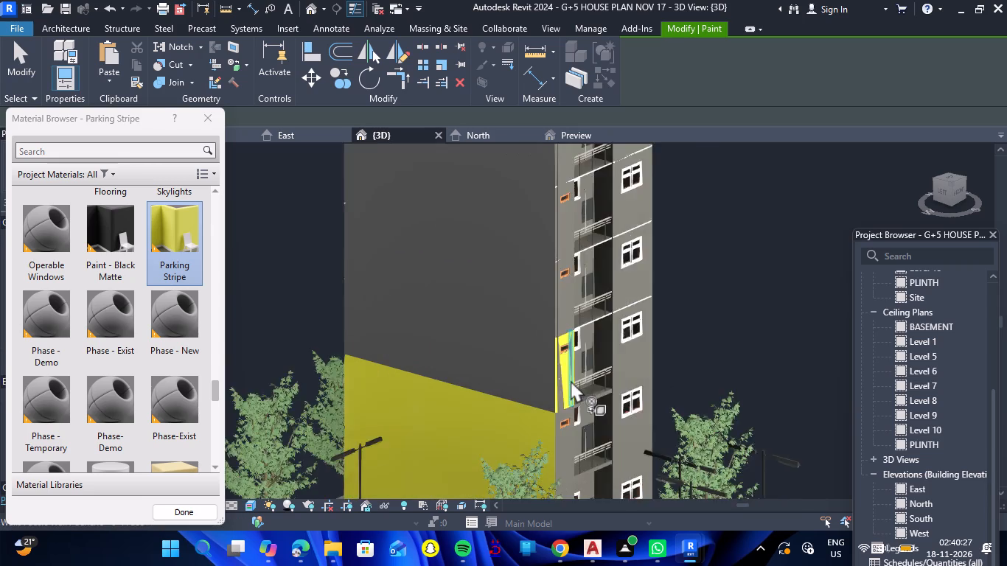
{"action": "scroll", "coordinate": [555, 388], "scroll_direction": "up", "scroll_amount": 5}
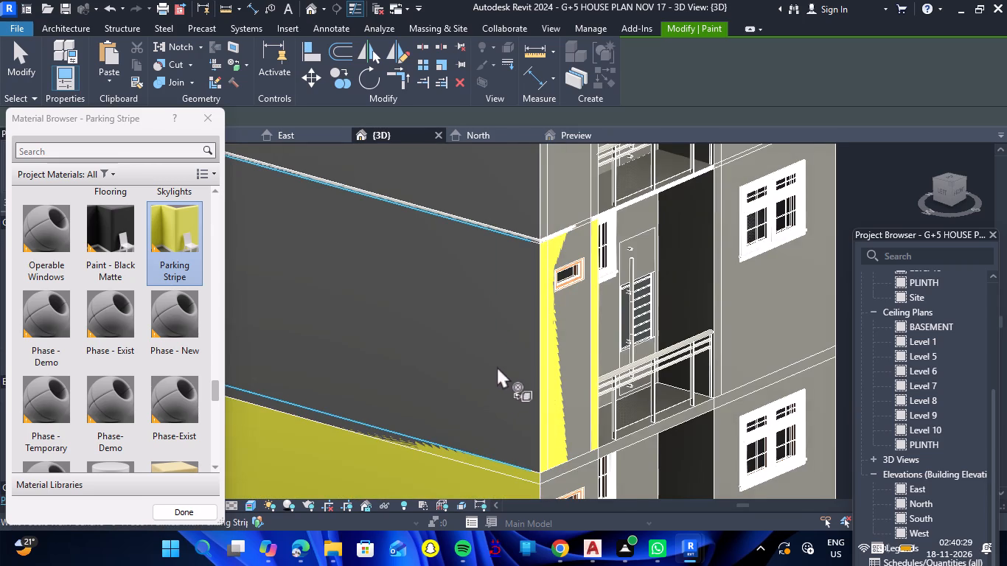
{"action": "key", "text": "Escape"}
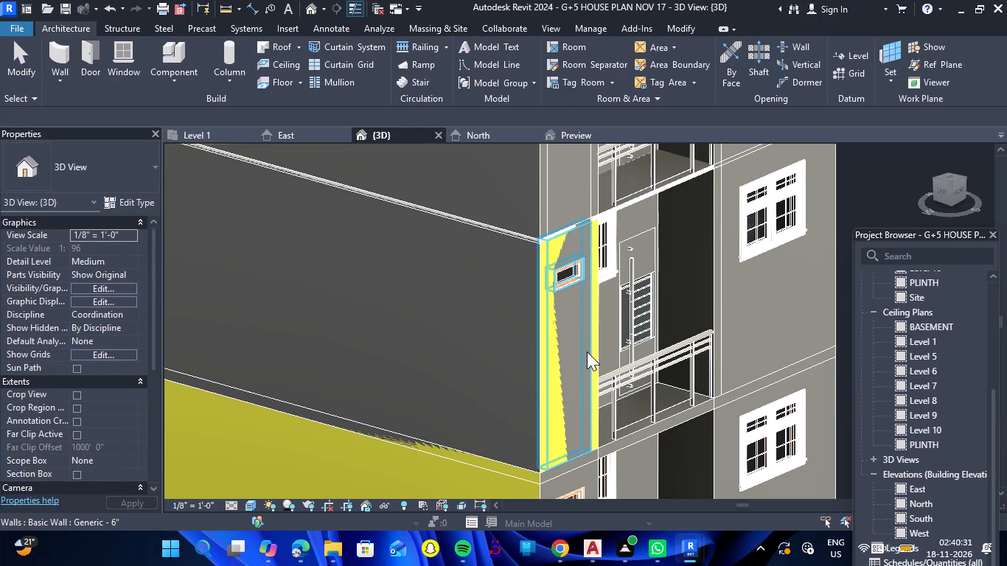
Select the narrow Level 6 corner wall that shows patchy paint.
{"action": "left_click", "coordinate": [587, 349]}
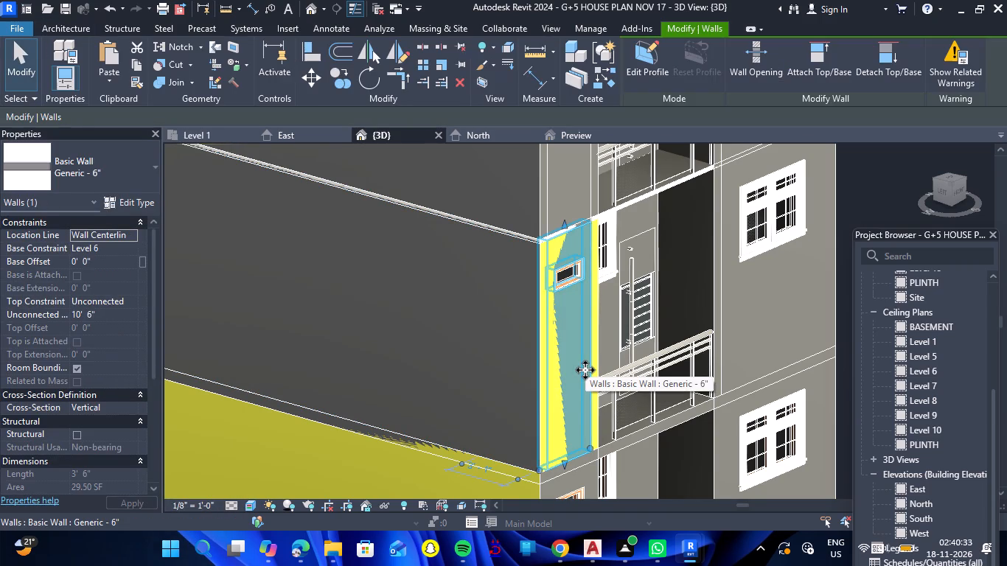
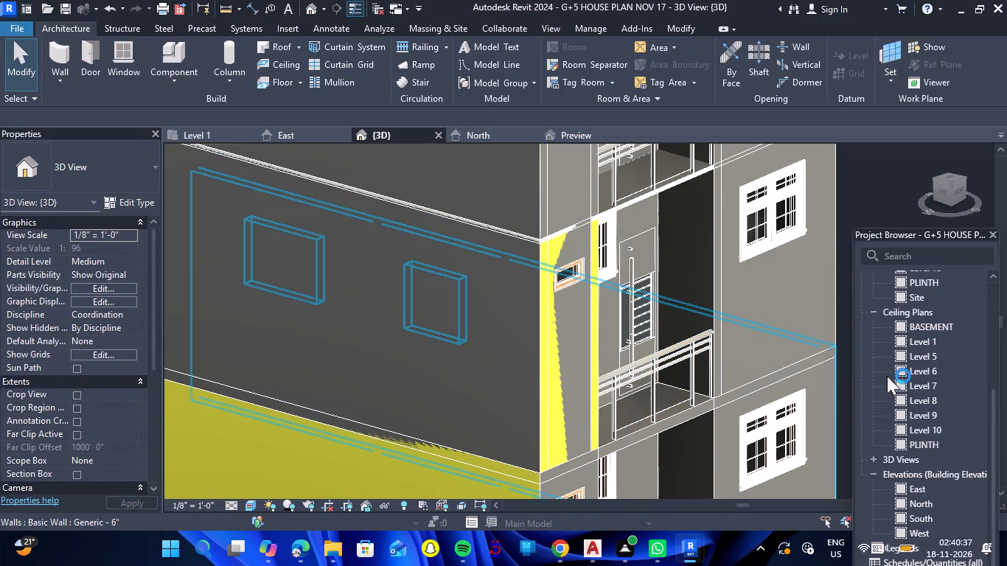
Reselect the narrow, partly painted Level 6 corner wall containing the small window.
{"action": "left_click", "coordinate": [591, 357]}
{"action": "key", "text": "Escape"}
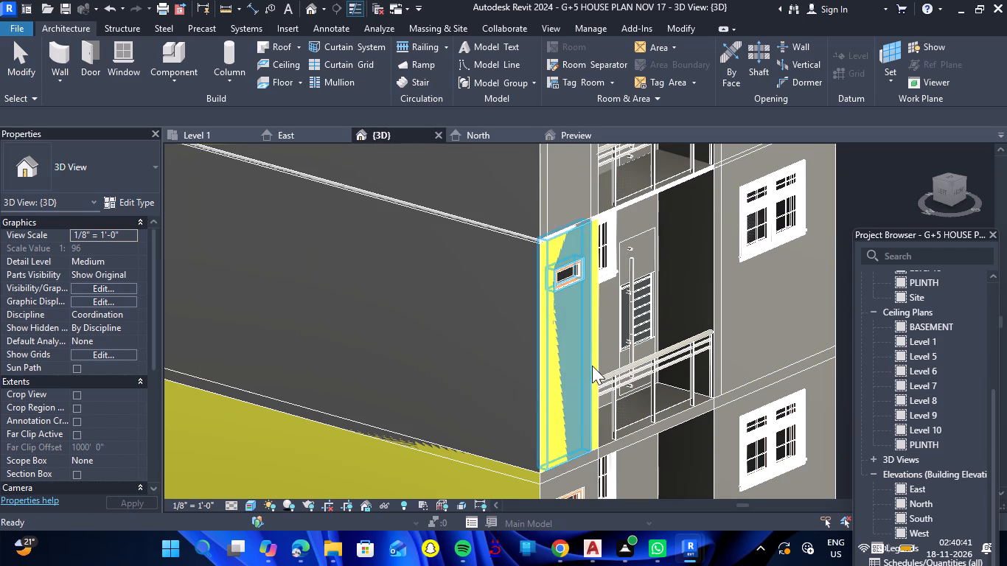
{"action": "left_click", "coordinate": [587, 375]}
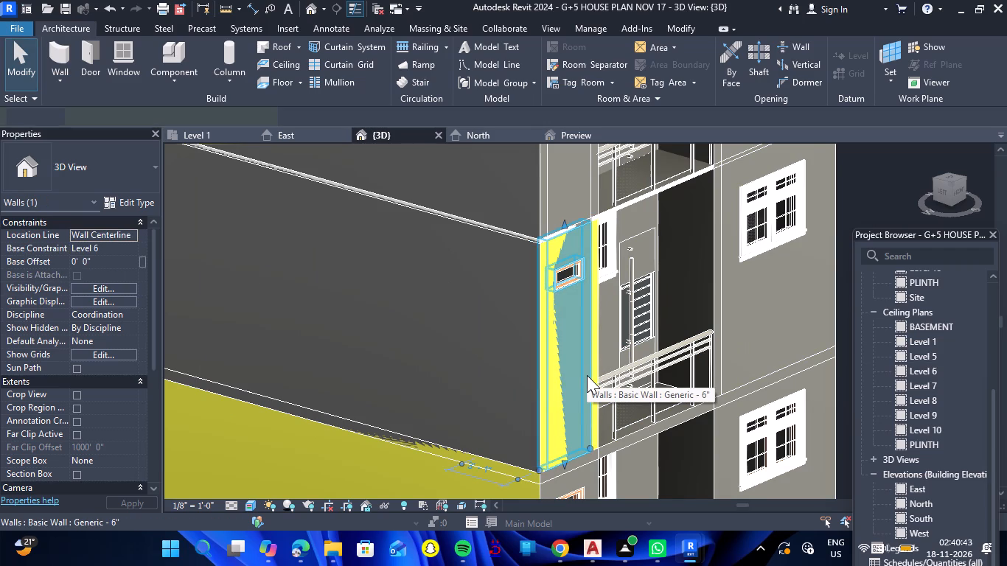
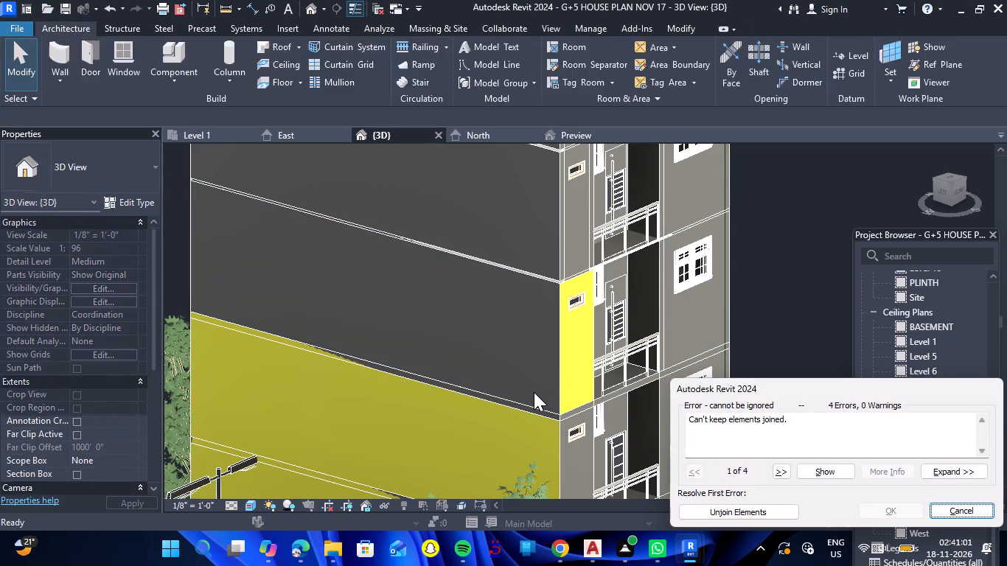
Resolve the pending wall join errors by unjoining the elements.
{"action": "scroll", "coordinate": [534, 392], "scroll_direction": "down", "scroll_amount": 4}
{"action": "scroll", "coordinate": [519, 401], "scroll_direction": "up", "scroll_amount": 3}
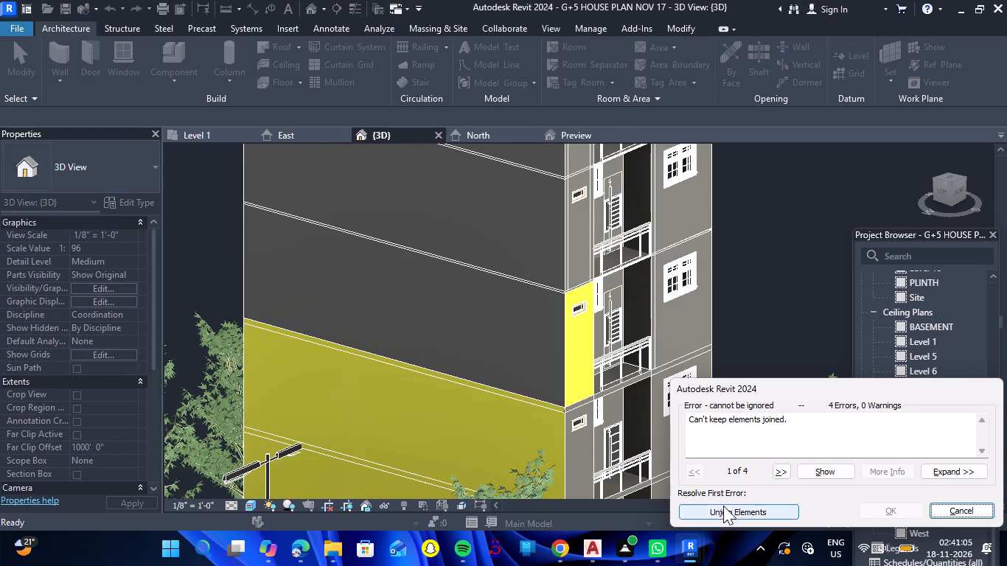
{"action": "left_click", "coordinate": [725, 509]}
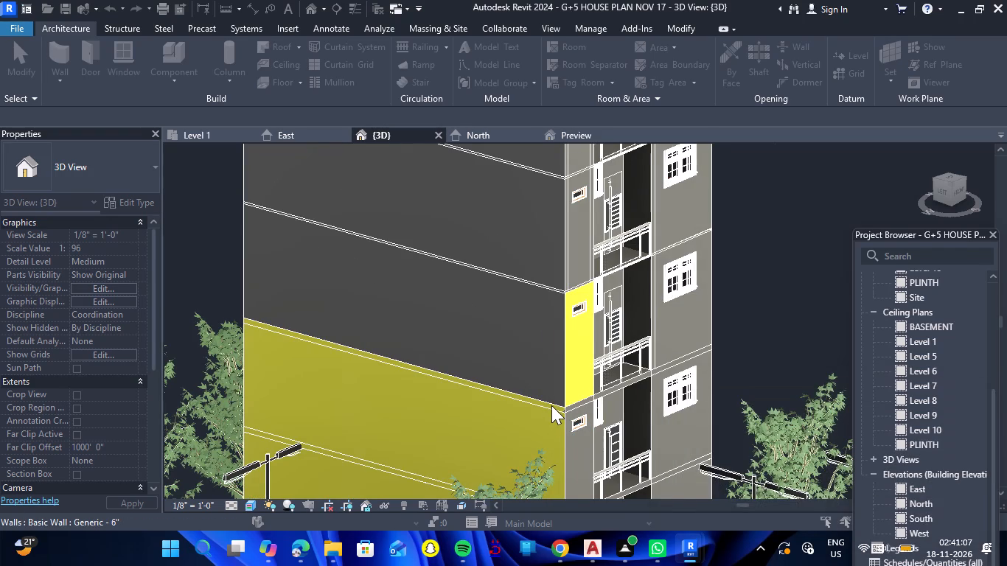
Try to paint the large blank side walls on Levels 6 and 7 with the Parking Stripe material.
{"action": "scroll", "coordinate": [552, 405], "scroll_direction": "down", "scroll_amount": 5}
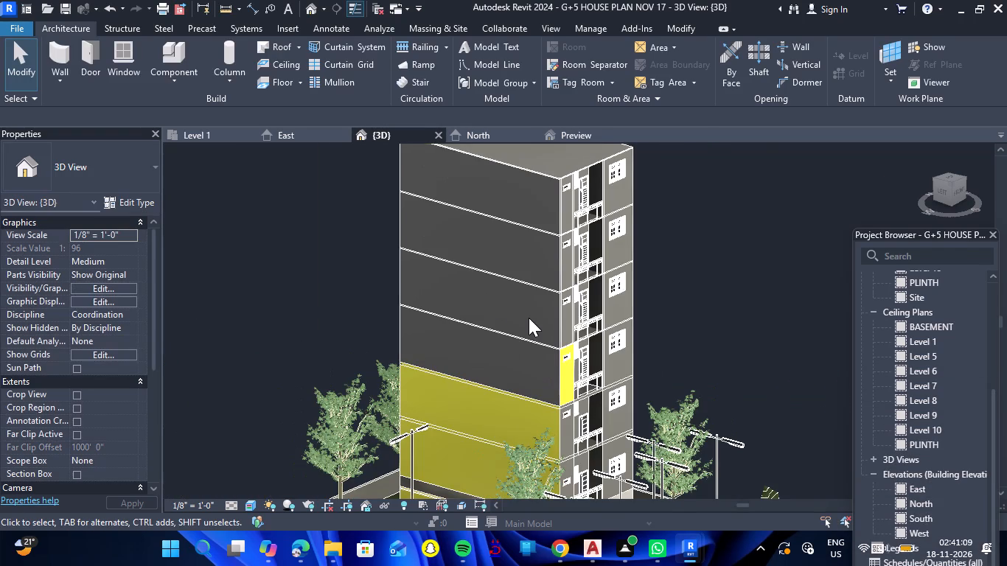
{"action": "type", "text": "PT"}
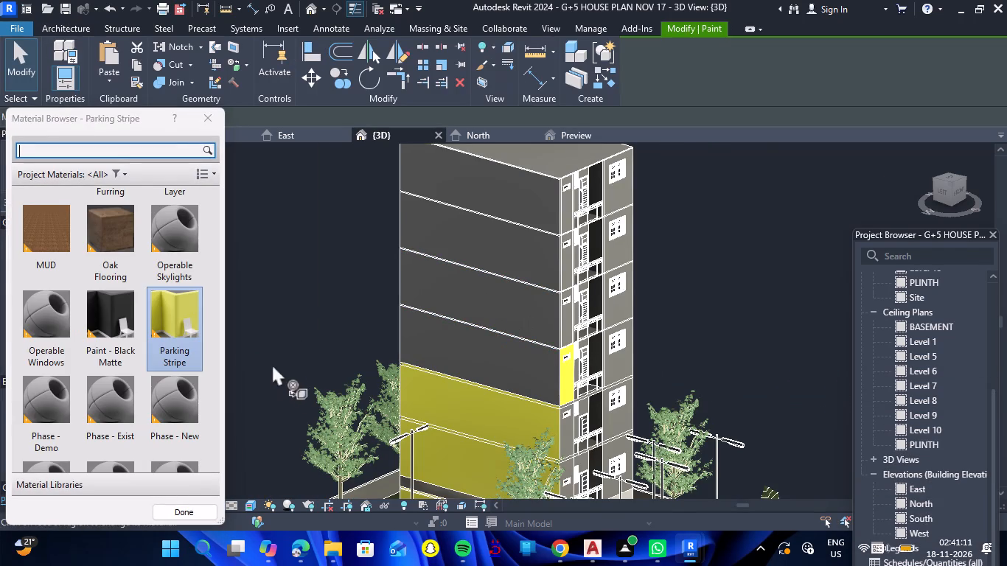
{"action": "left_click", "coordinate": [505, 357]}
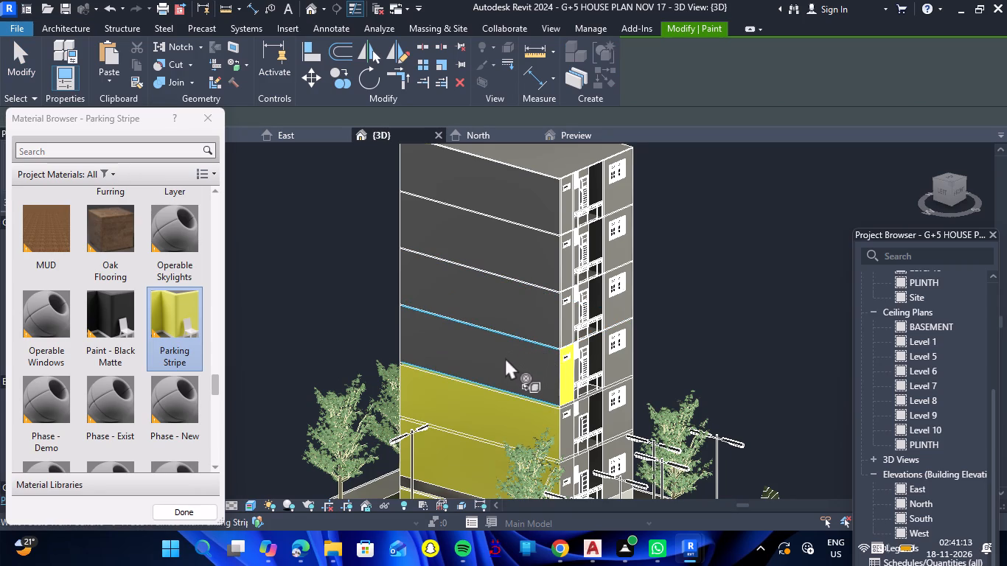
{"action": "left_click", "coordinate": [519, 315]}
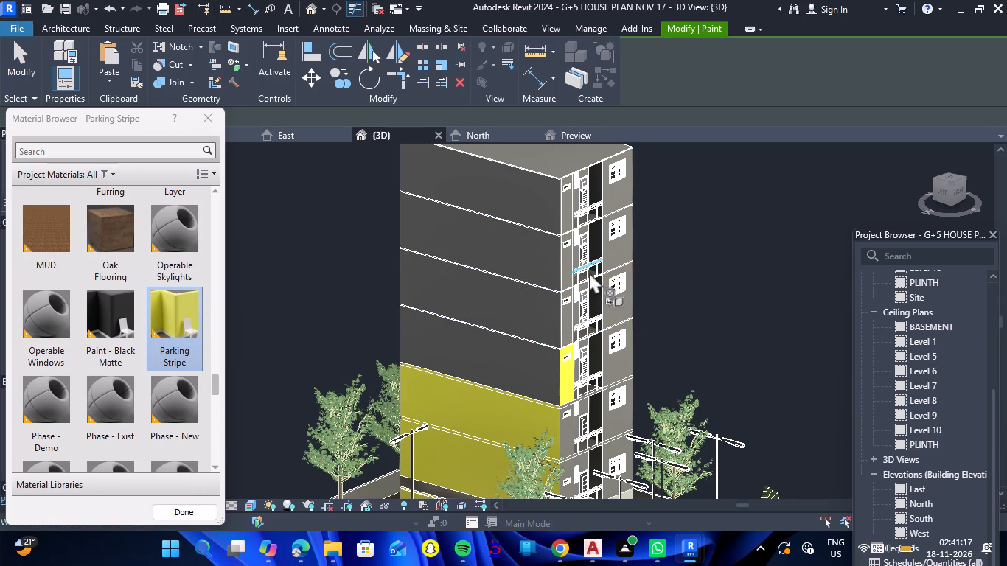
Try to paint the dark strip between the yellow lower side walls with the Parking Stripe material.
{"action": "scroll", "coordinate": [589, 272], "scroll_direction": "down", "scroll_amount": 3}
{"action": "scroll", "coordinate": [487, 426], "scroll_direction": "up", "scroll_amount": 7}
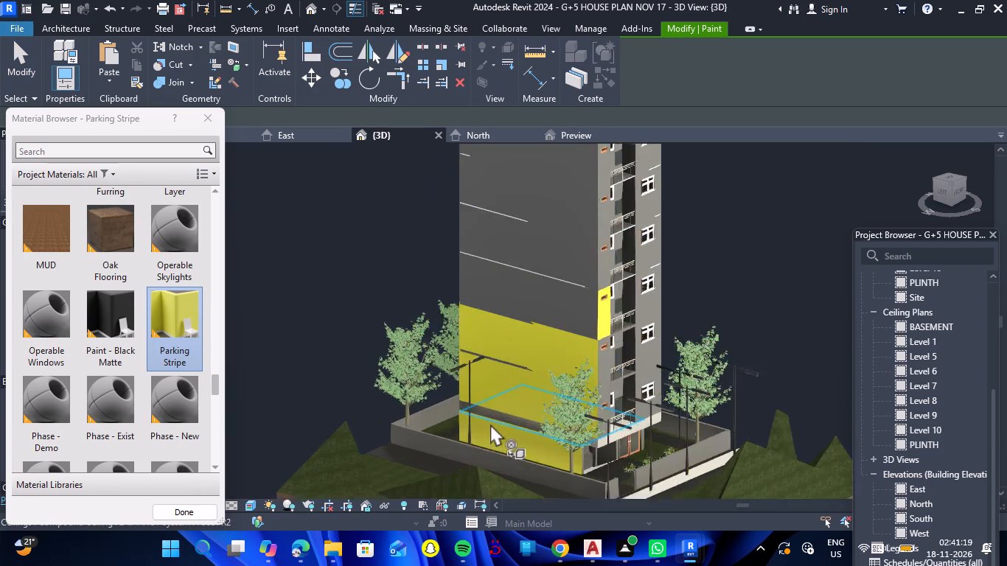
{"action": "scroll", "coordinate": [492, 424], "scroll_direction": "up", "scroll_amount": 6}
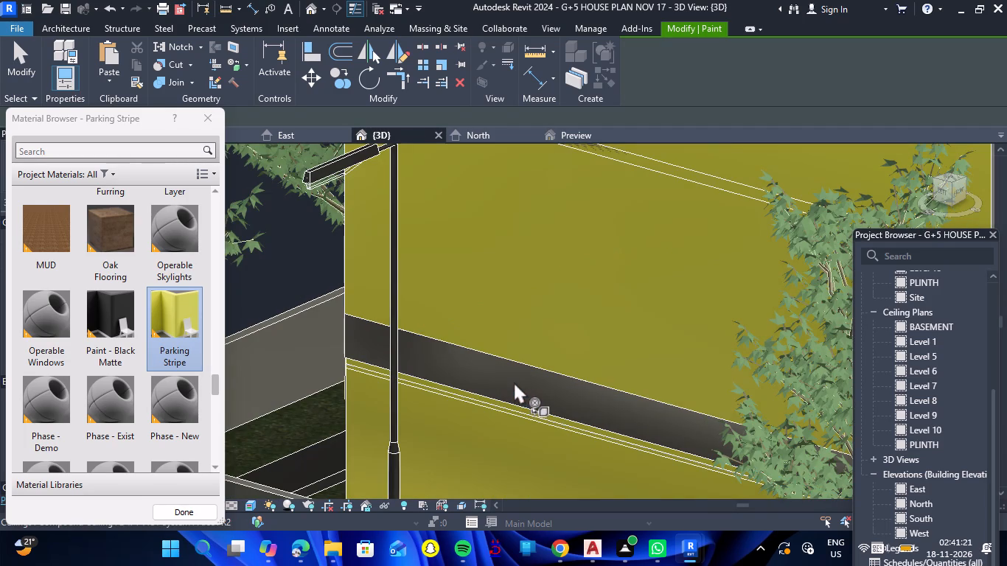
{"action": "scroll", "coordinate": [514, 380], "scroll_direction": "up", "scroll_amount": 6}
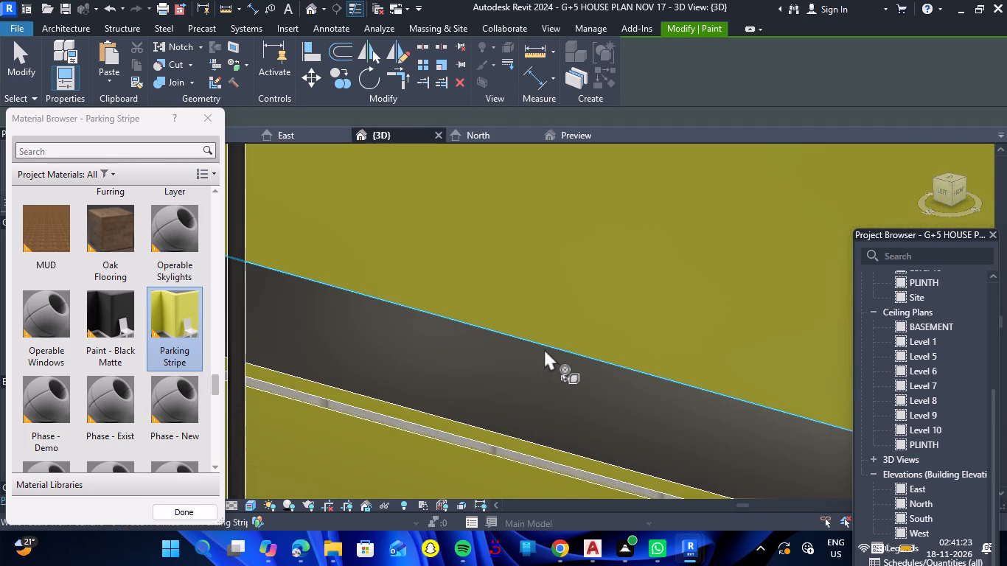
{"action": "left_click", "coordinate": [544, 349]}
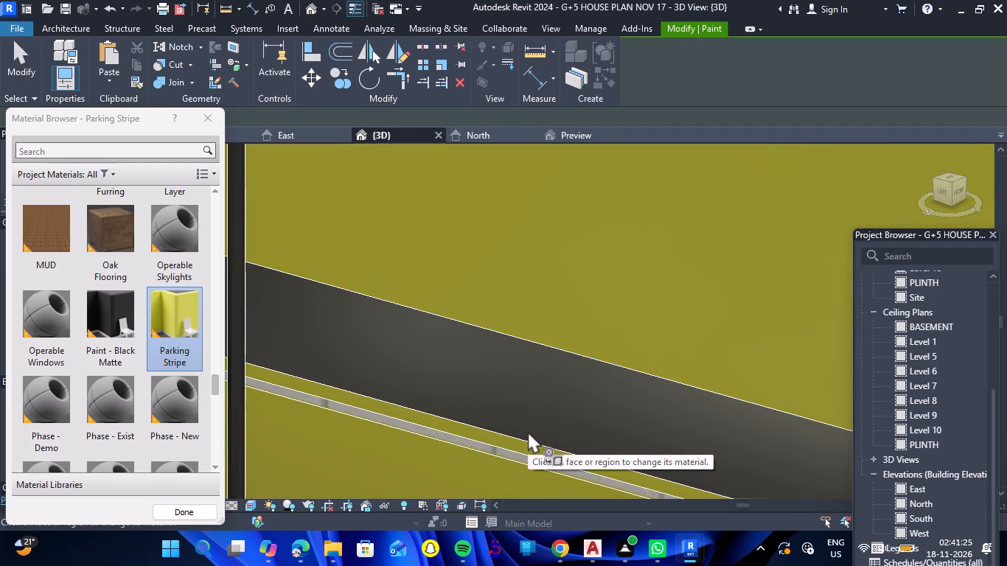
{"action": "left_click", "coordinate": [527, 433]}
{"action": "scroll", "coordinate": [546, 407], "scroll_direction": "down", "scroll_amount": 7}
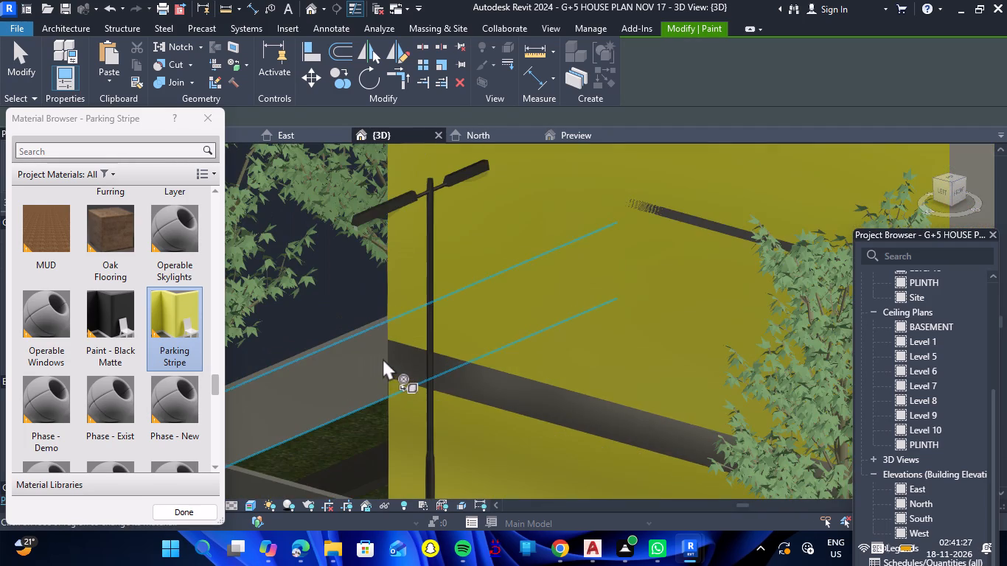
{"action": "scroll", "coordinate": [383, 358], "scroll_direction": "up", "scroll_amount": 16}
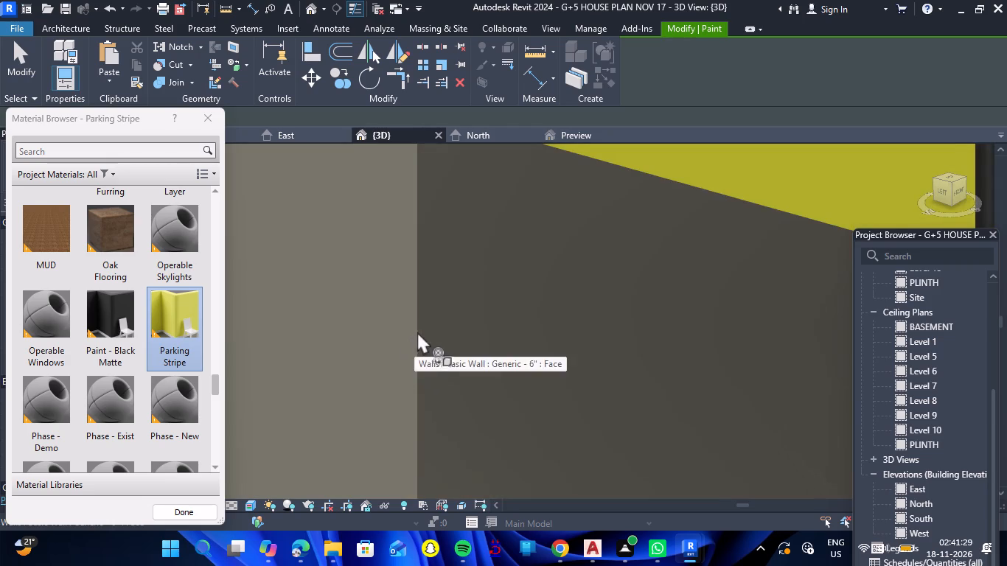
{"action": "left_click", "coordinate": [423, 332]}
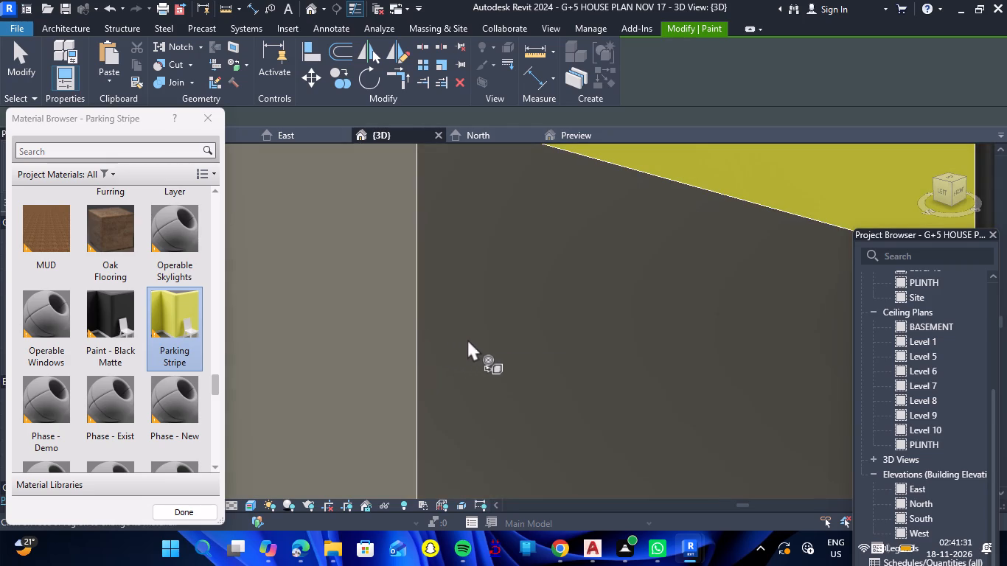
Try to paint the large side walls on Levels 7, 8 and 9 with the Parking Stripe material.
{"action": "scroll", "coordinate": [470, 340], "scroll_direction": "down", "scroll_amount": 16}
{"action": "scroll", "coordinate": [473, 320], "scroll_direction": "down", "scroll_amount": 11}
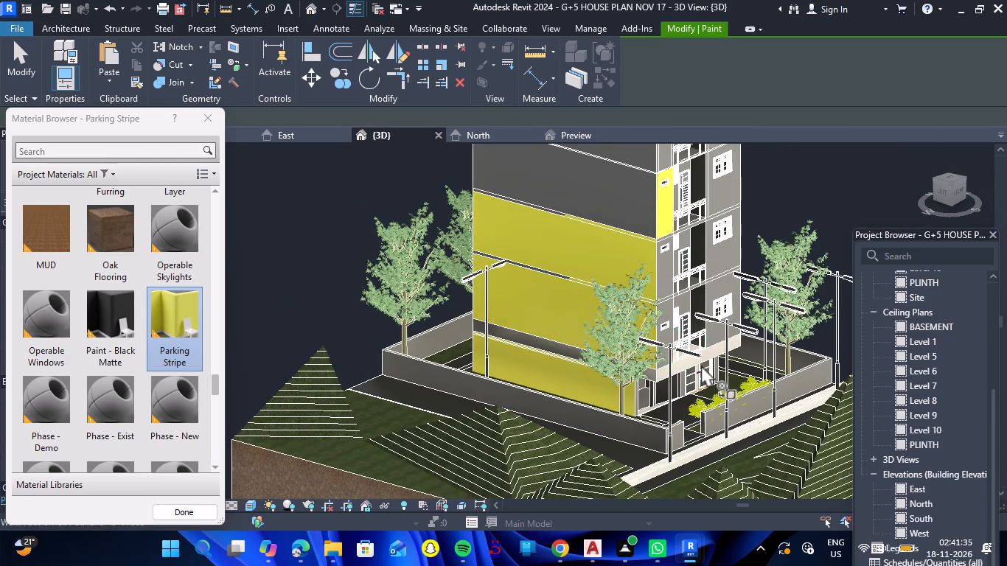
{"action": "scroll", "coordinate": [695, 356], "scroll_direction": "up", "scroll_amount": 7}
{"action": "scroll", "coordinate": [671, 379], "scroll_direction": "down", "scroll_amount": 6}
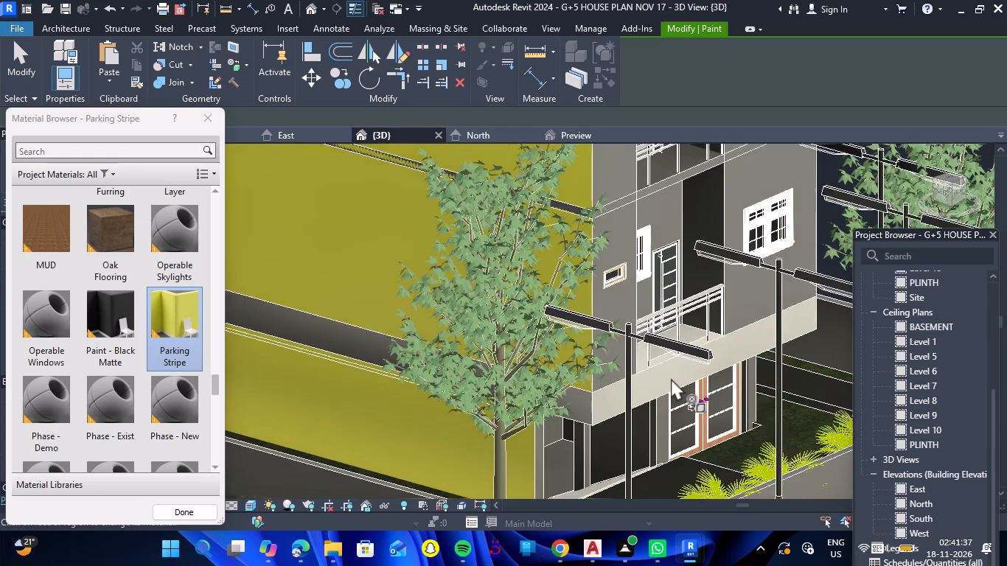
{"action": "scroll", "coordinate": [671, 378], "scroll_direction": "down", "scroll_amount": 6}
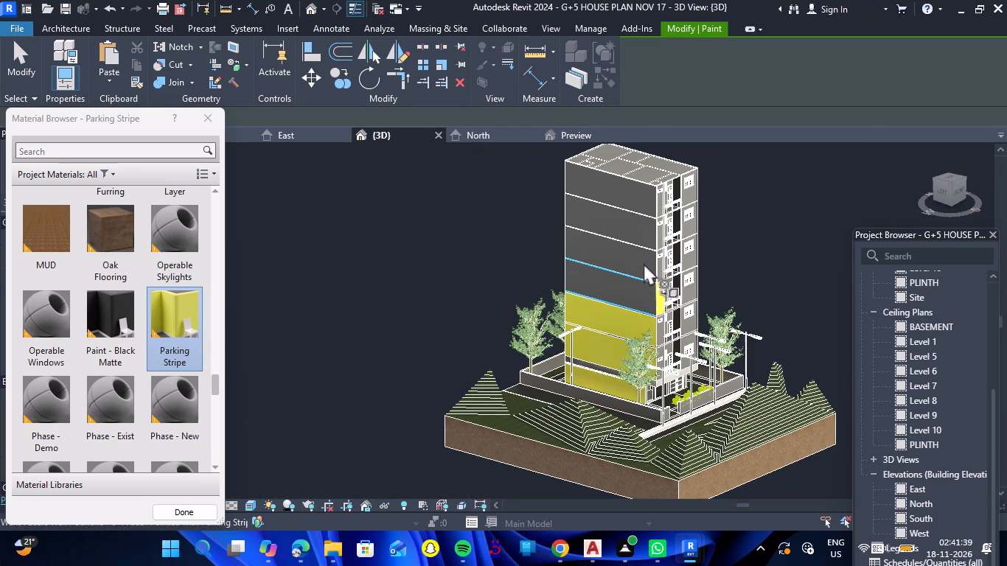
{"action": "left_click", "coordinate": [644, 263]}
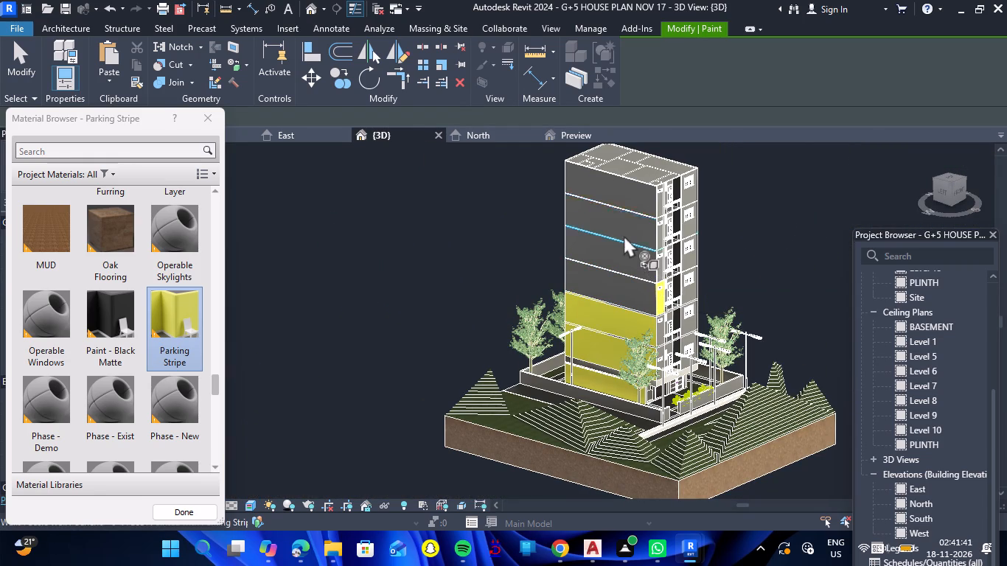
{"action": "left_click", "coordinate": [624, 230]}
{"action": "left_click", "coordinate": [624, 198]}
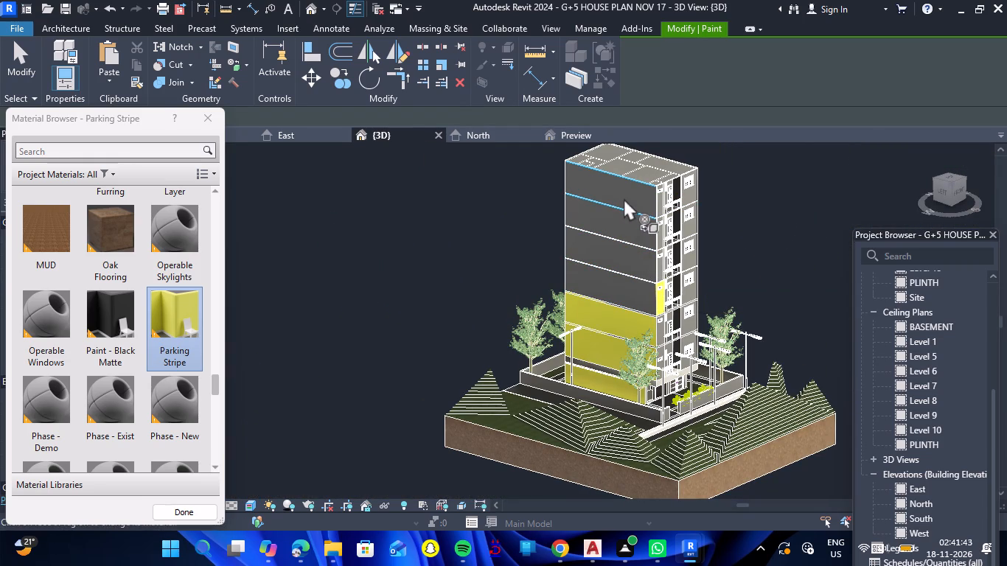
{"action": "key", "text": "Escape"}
Delete the large Generic - 6" side walls on Levels 9 and 8, unjoining the joined elements.
{"action": "scroll", "coordinate": [624, 176], "scroll_direction": "up", "scroll_amount": 7}
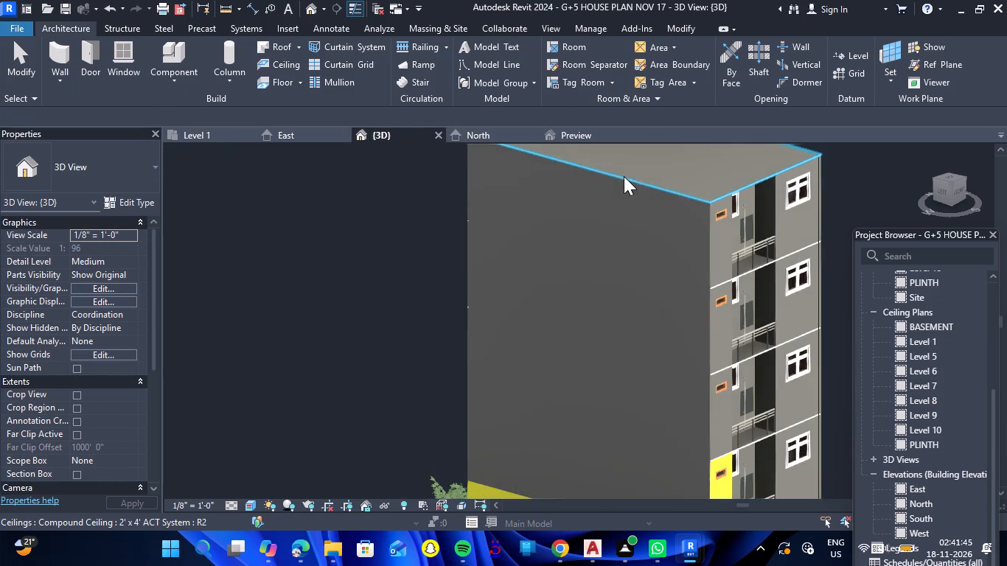
{"action": "scroll", "coordinate": [633, 176], "scroll_direction": "up", "scroll_amount": 3}
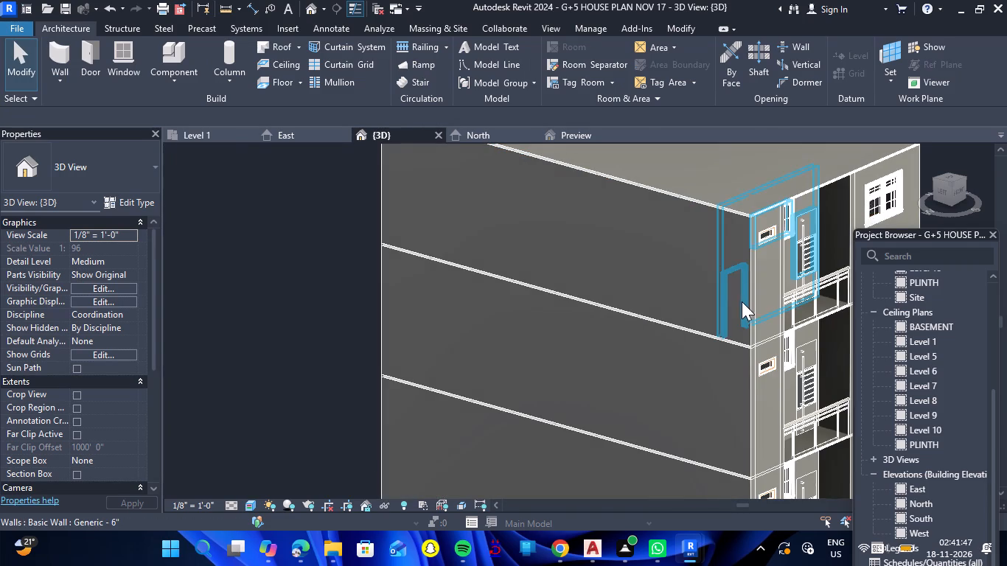
{"action": "left_click", "coordinate": [728, 336]}
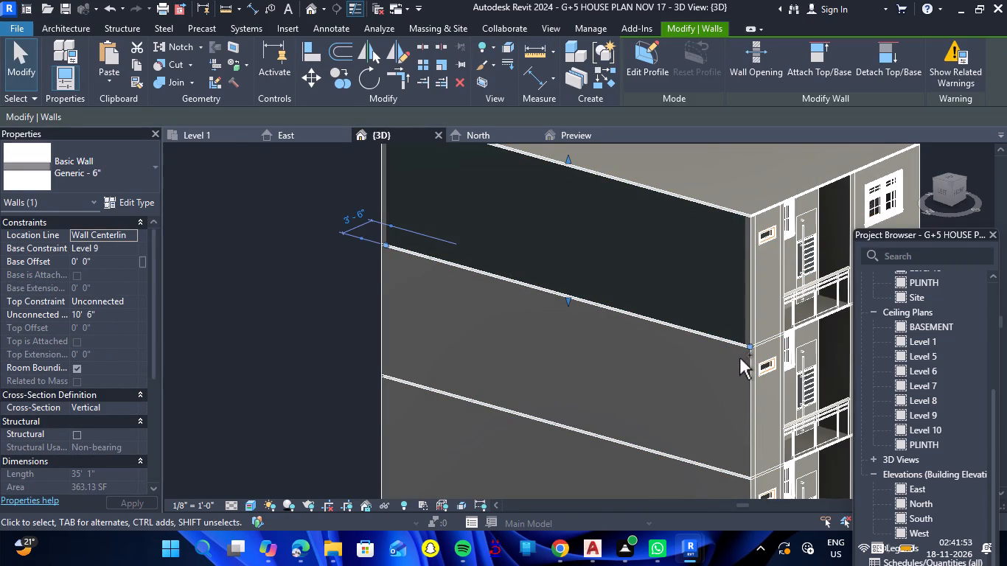
{"action": "left_click", "coordinate": [733, 469], "text": "ctrl"}
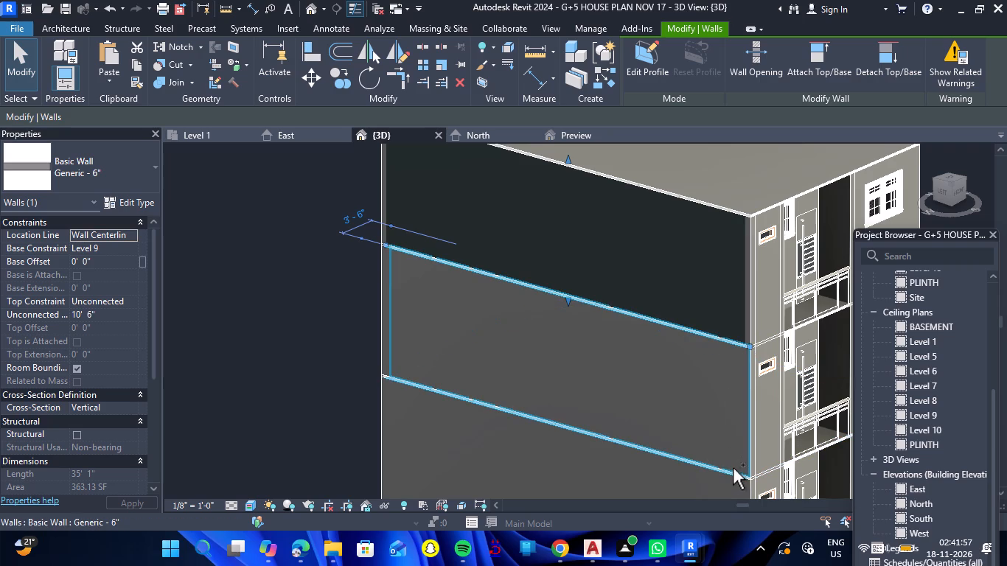
{"action": "key", "text": "Delete"}
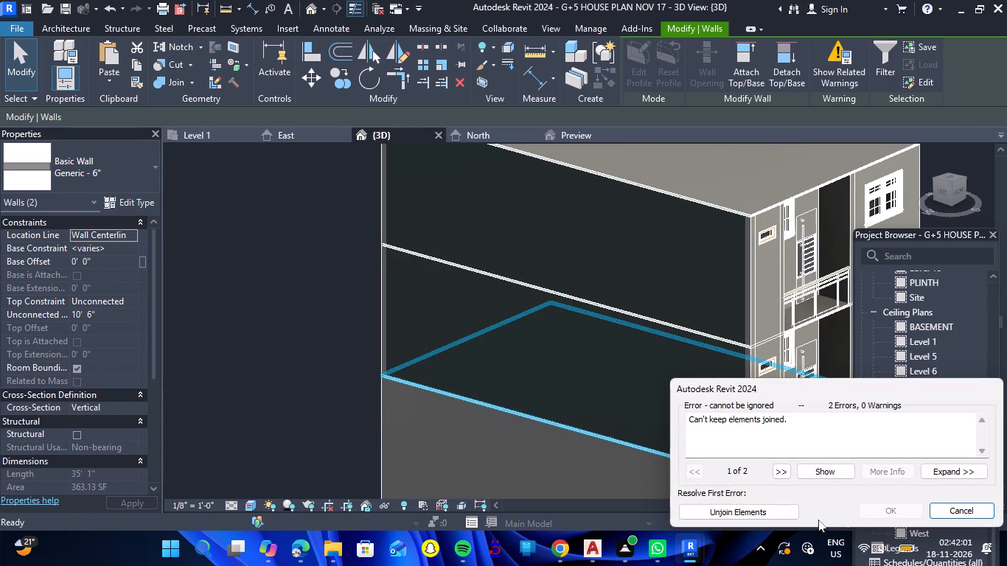
{"action": "left_click", "coordinate": [772, 510]}
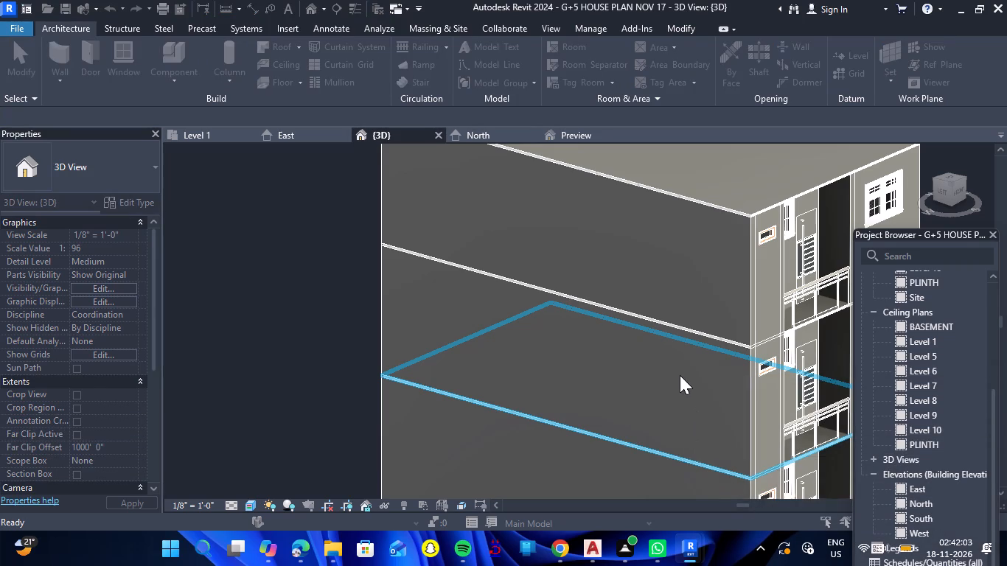
Remove the paint from the large yellow side wall just below Level 6 and from the narrow Level 6 corner wall.
{"action": "scroll", "coordinate": [680, 375], "scroll_direction": "down", "scroll_amount": 7}
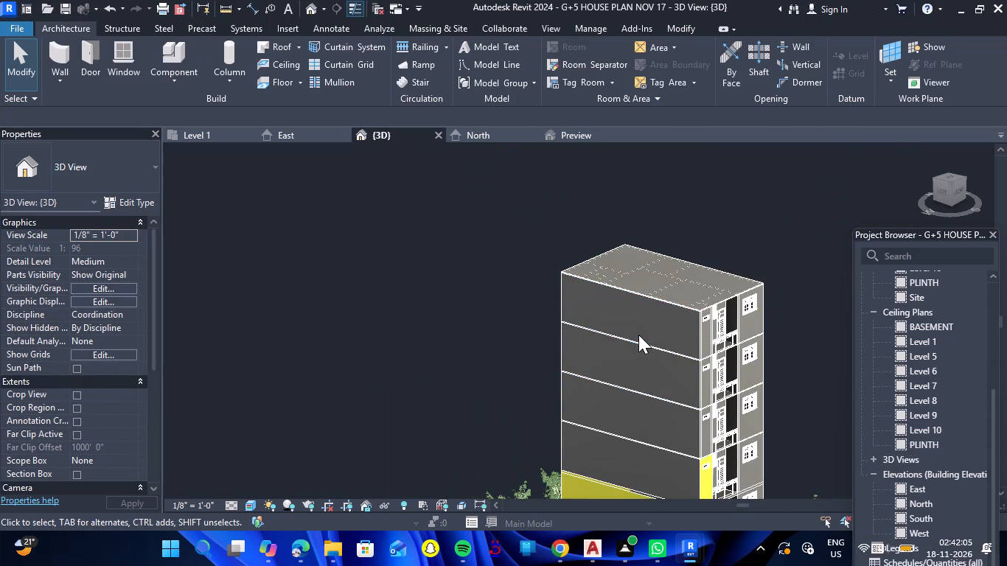
{"action": "scroll", "coordinate": [638, 332], "scroll_direction": "up", "scroll_amount": 9}
{"action": "scroll", "coordinate": [642, 329], "scroll_direction": "down", "scroll_amount": 7}
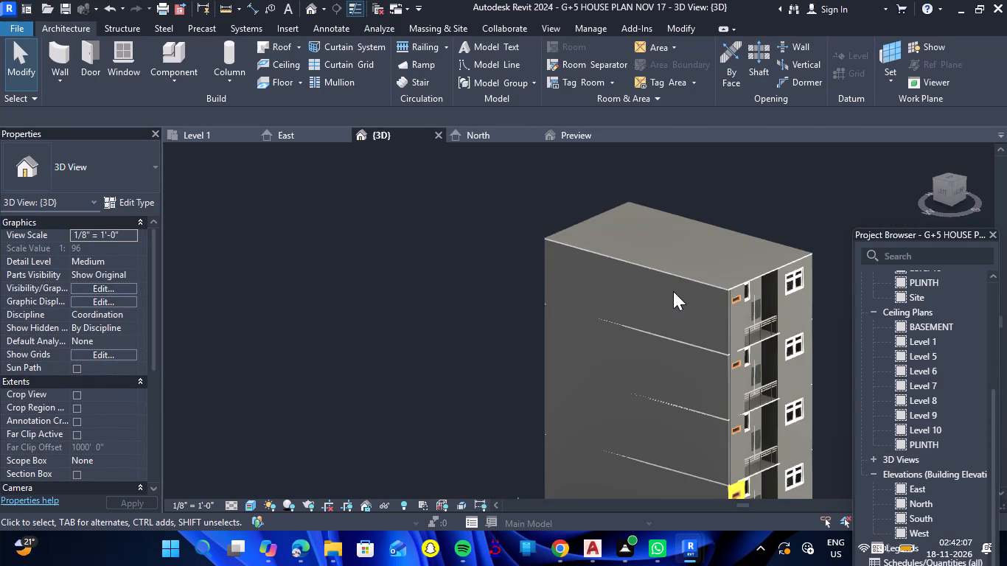
{"action": "scroll", "coordinate": [673, 291], "scroll_direction": "down", "scroll_amount": 5}
{"action": "scroll", "coordinate": [705, 447], "scroll_direction": "up", "scroll_amount": 6}
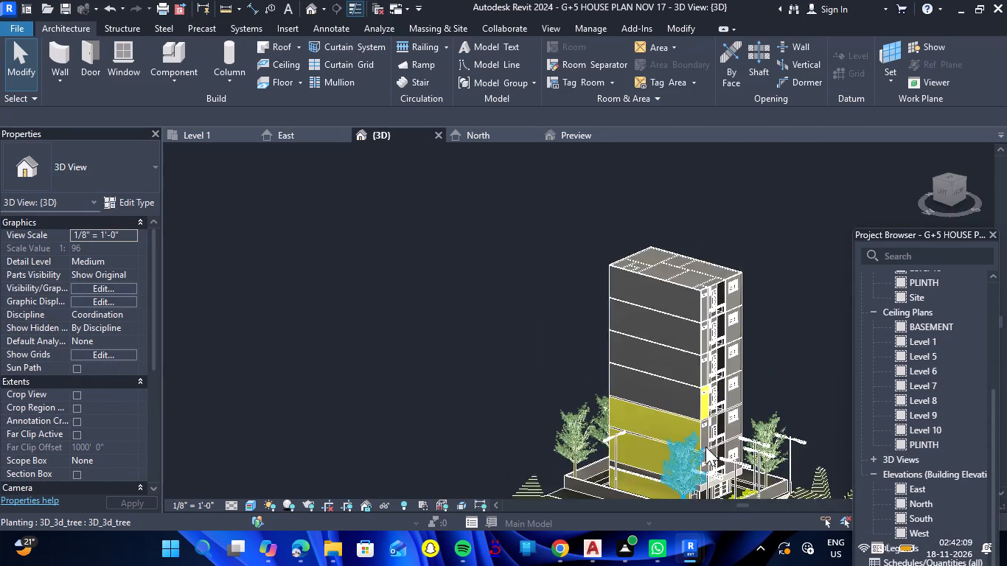
{"action": "scroll", "coordinate": [706, 392], "scroll_direction": "up", "scroll_amount": 1}
{"action": "left_click", "coordinate": [704, 354]}
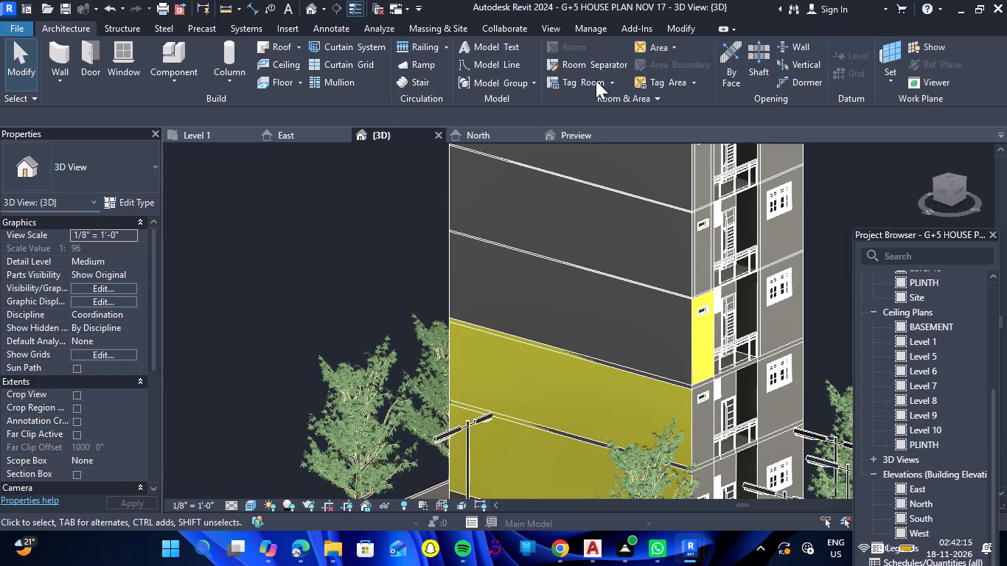
{"action": "left_click", "coordinate": [596, 27]}
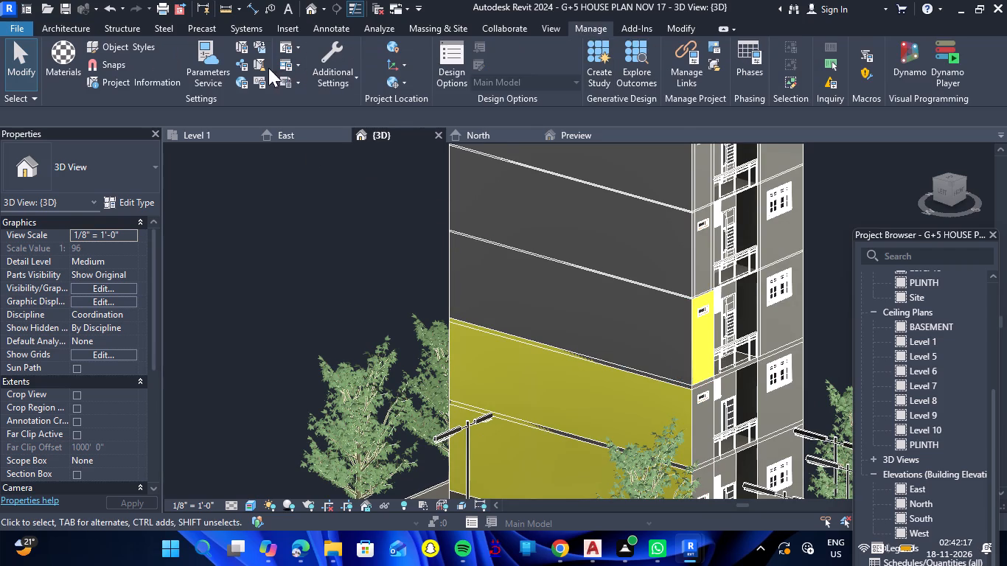
{"action": "left_click", "coordinate": [681, 26]}
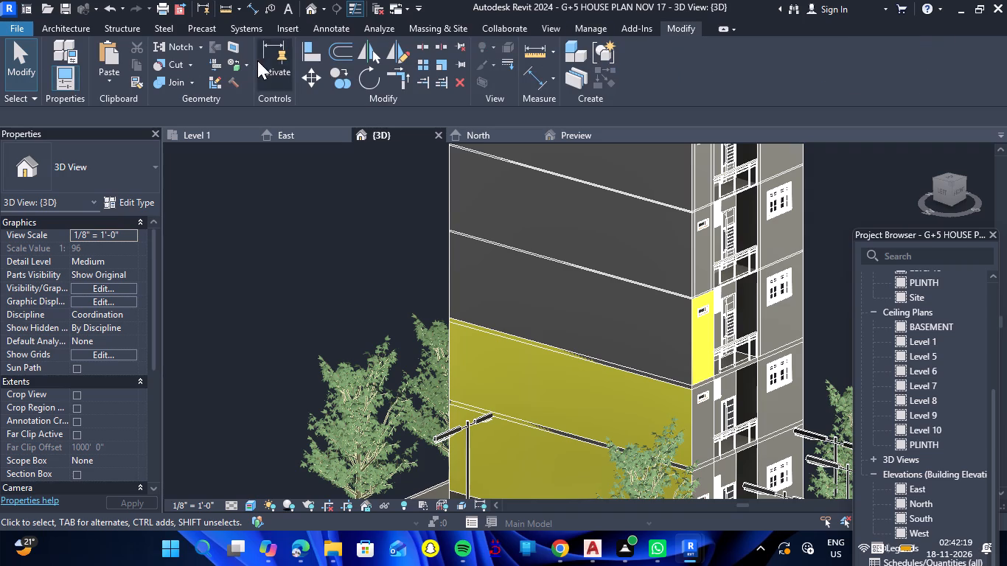
{"action": "left_click", "coordinate": [247, 63]}
{"action": "left_click", "coordinate": [257, 110]}
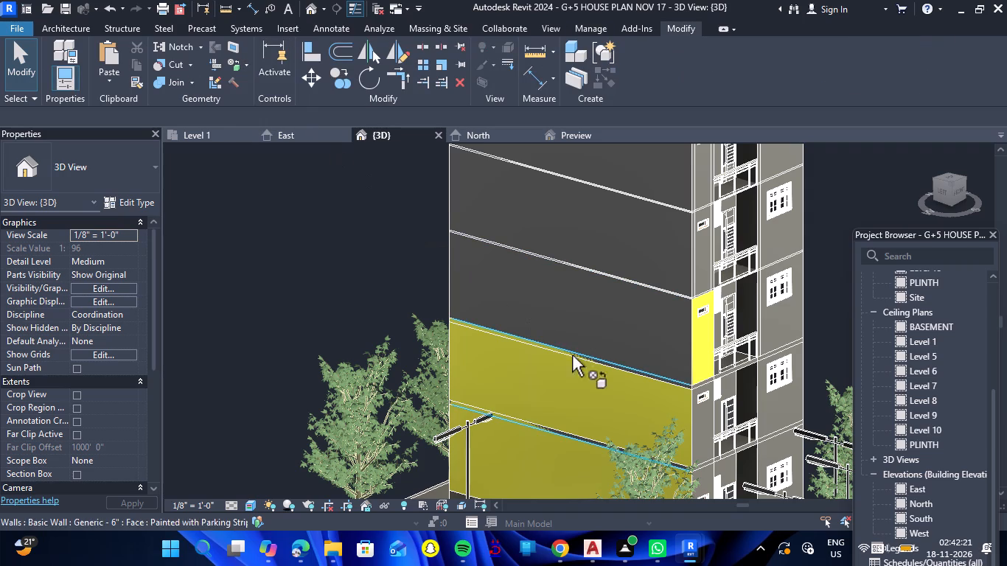
{"action": "left_click", "coordinate": [568, 374]}
{"action": "left_click", "coordinate": [698, 352]}
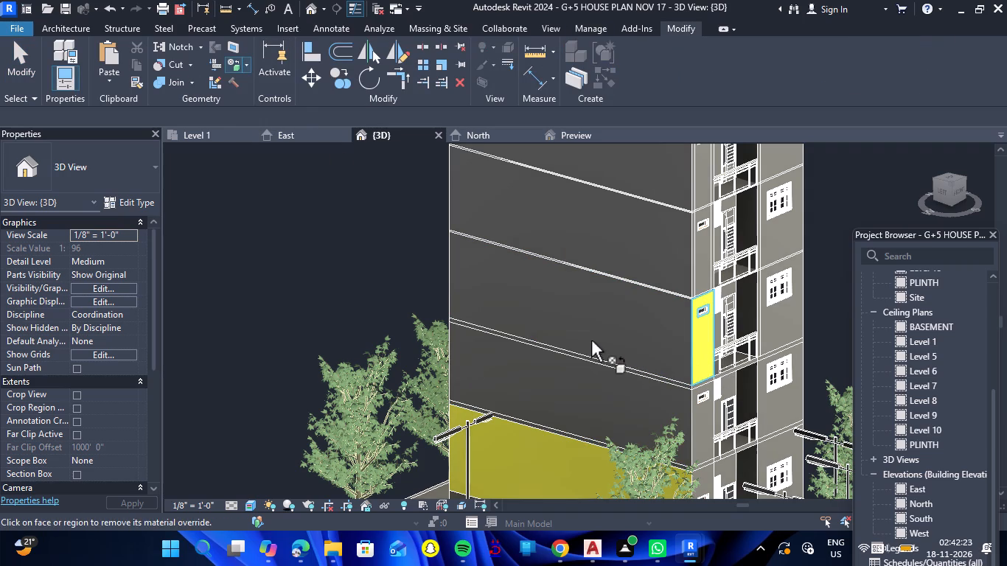
Remove the paint from the two remaining yellow side walls at the base of the building.
{"action": "scroll", "coordinate": [588, 329], "scroll_direction": "down", "scroll_amount": 4}
{"action": "left_click", "coordinate": [570, 411]}
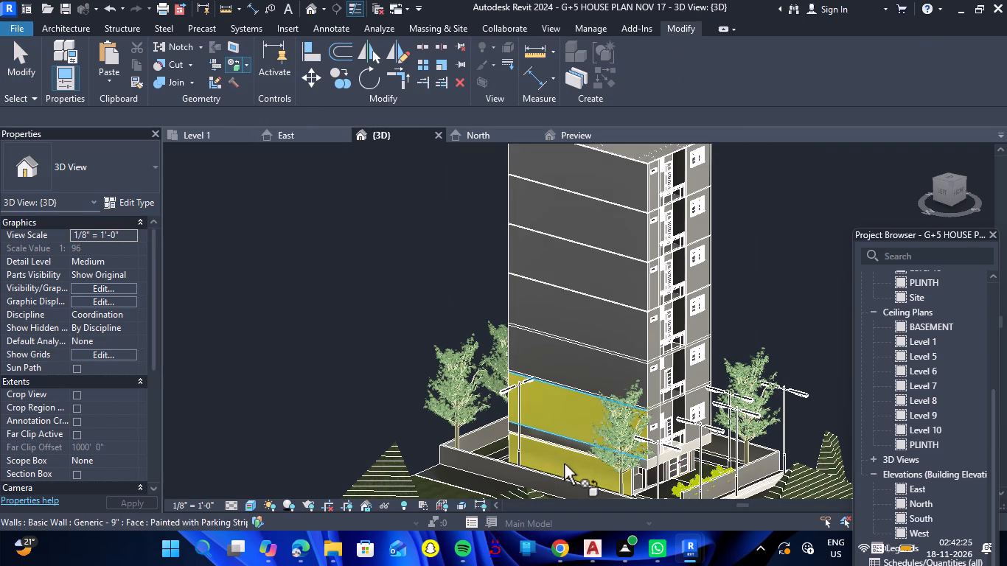
{"action": "left_click", "coordinate": [565, 464]}
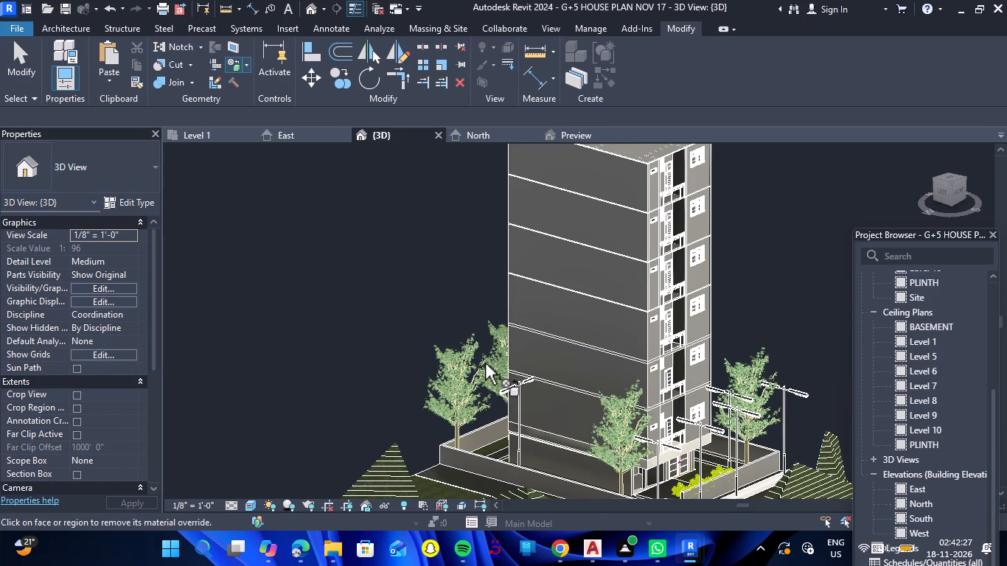
{"action": "scroll", "coordinate": [485, 363], "scroll_direction": "down", "scroll_amount": 7}
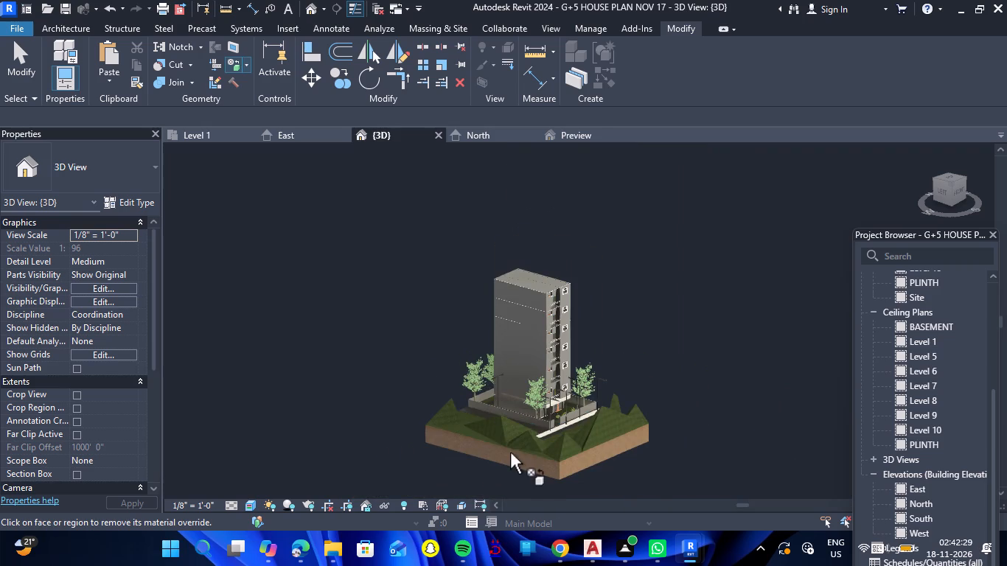
Place an RPC Tree - Deciduous Honey Locust - 25' on the terrain outside the long boundary wall, beside the far corner hill.
{"action": "scroll", "coordinate": [522, 473], "scroll_direction": "up", "scroll_amount": 6}
{"action": "scroll", "coordinate": [709, 464], "scroll_direction": "up", "scroll_amount": 1}
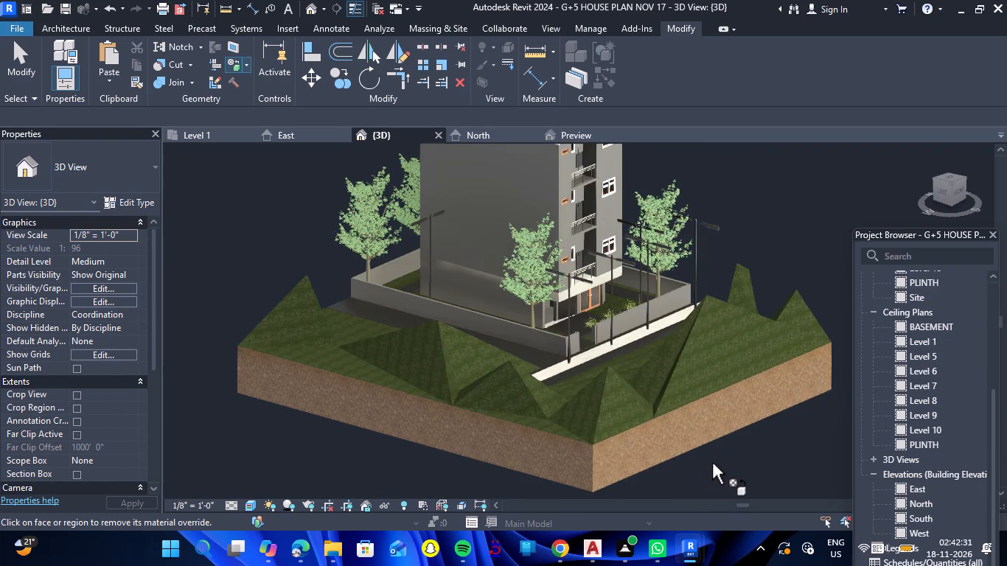
{"action": "key", "text": "Escape"}
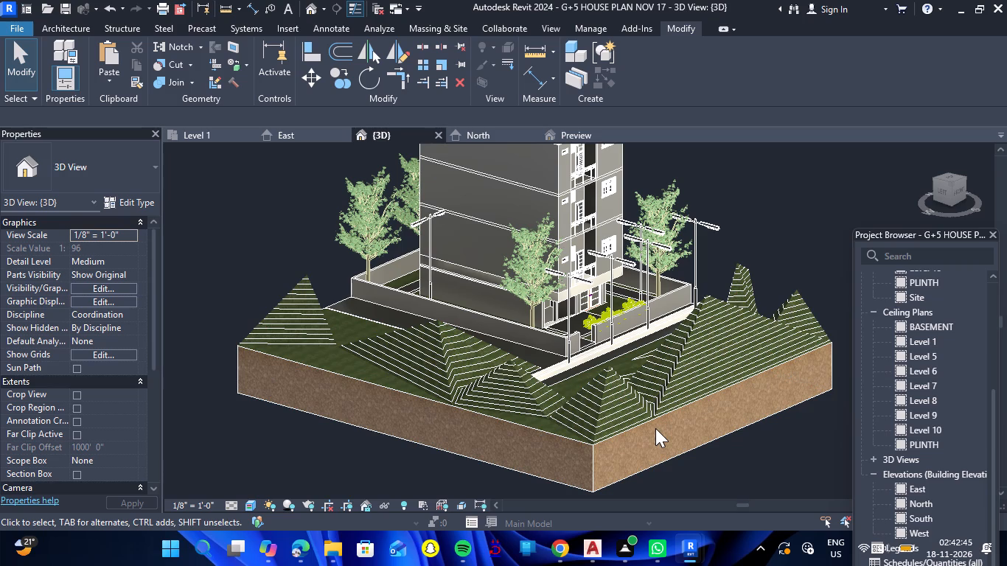
{"action": "scroll", "coordinate": [509, 380], "scroll_direction": "up", "scroll_amount": 3}
{"action": "scroll", "coordinate": [509, 380], "scroll_direction": "down", "scroll_amount": 4}
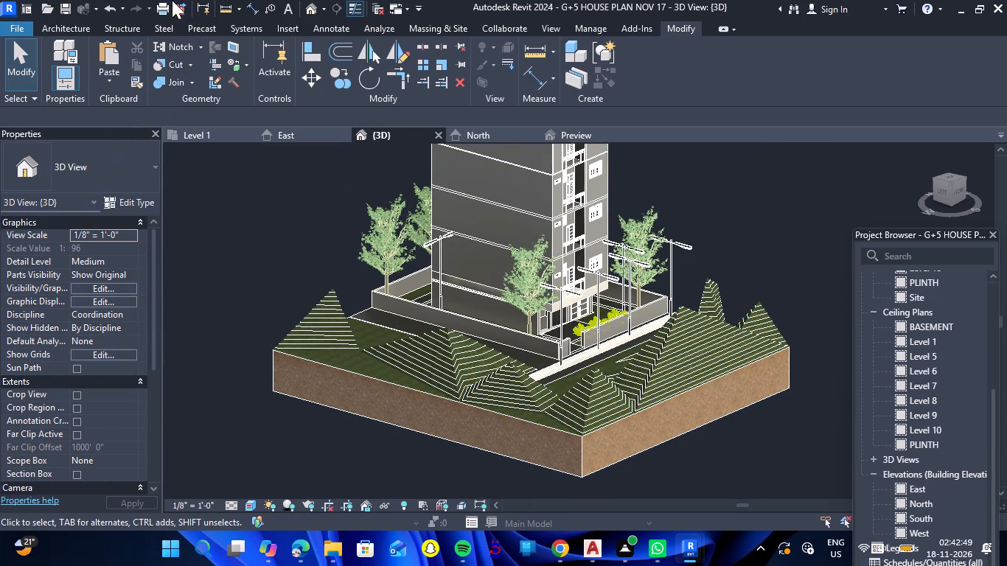
{"action": "left_click", "coordinate": [81, 27]}
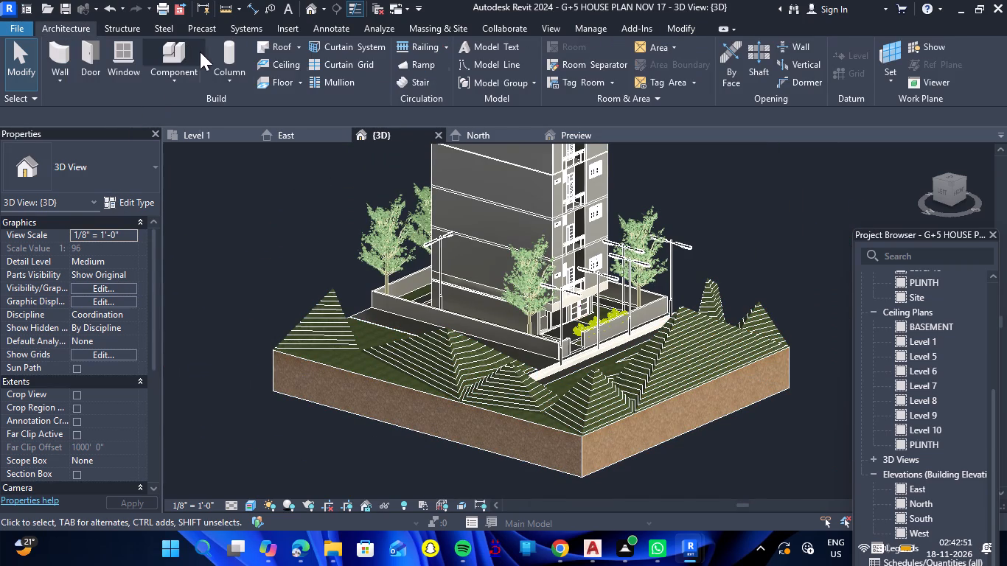
{"action": "left_click", "coordinate": [192, 53]}
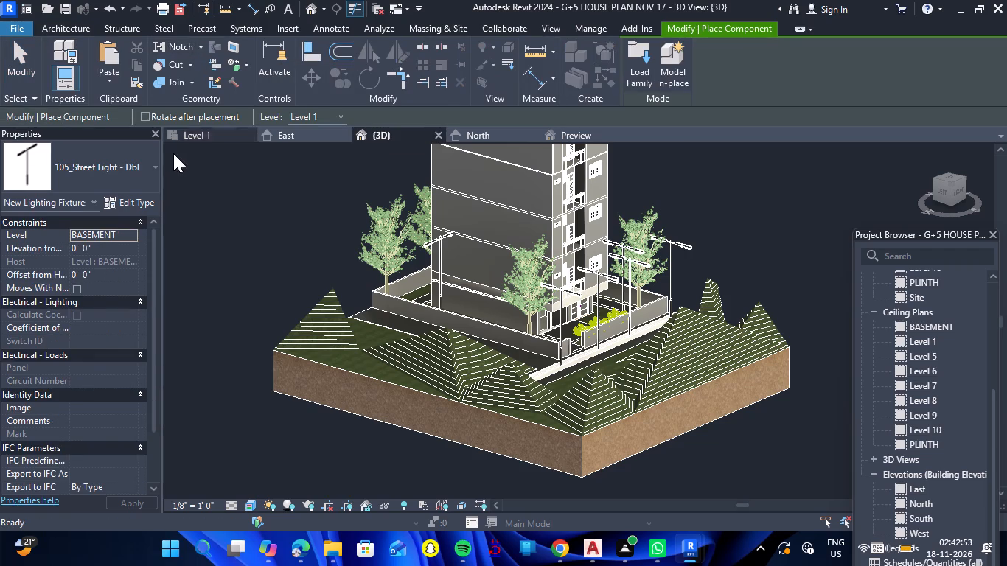
{"action": "left_click", "coordinate": [149, 170]}
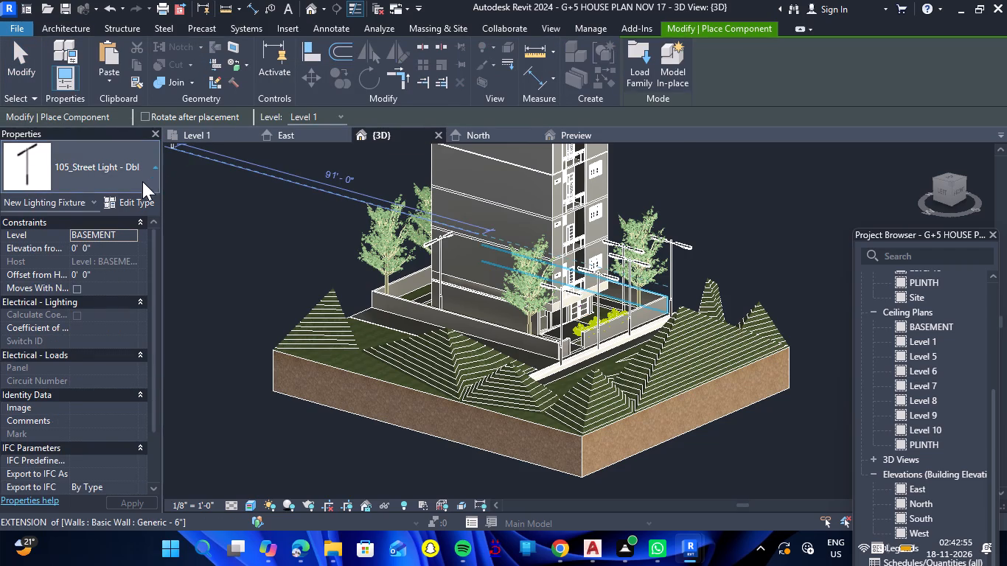
{"action": "scroll", "coordinate": [107, 286], "scroll_direction": "down", "scroll_amount": 11}
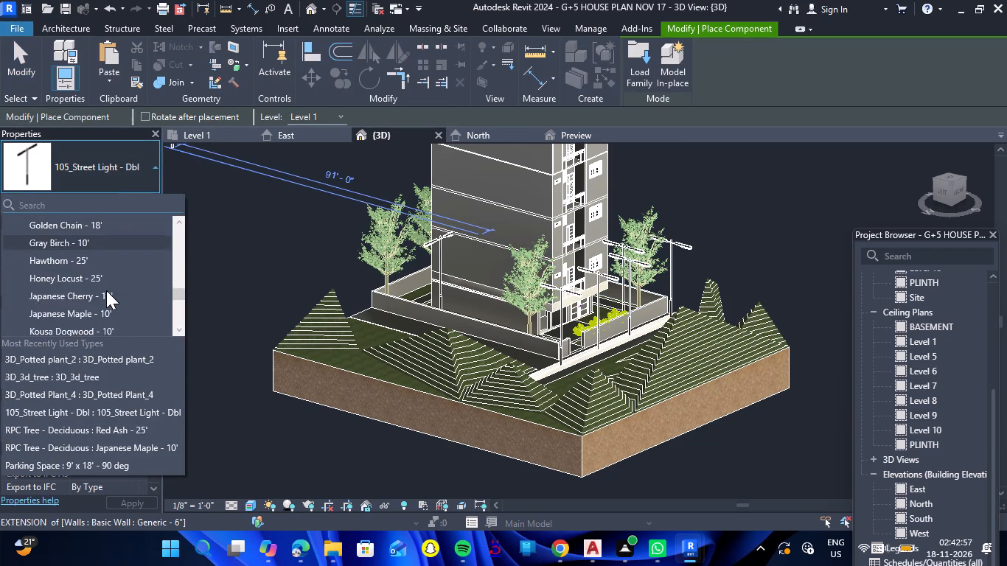
{"action": "scroll", "coordinate": [106, 290], "scroll_direction": "down", "scroll_amount": 5}
{"action": "scroll", "coordinate": [106, 290], "scroll_direction": "up", "scroll_amount": 2}
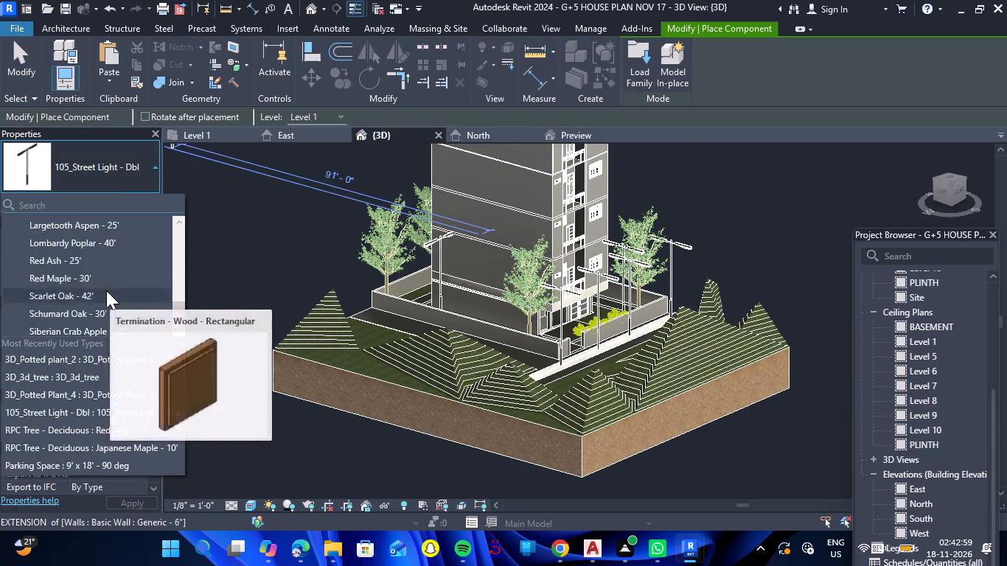
{"action": "scroll", "coordinate": [106, 290], "scroll_direction": "up", "scroll_amount": 2}
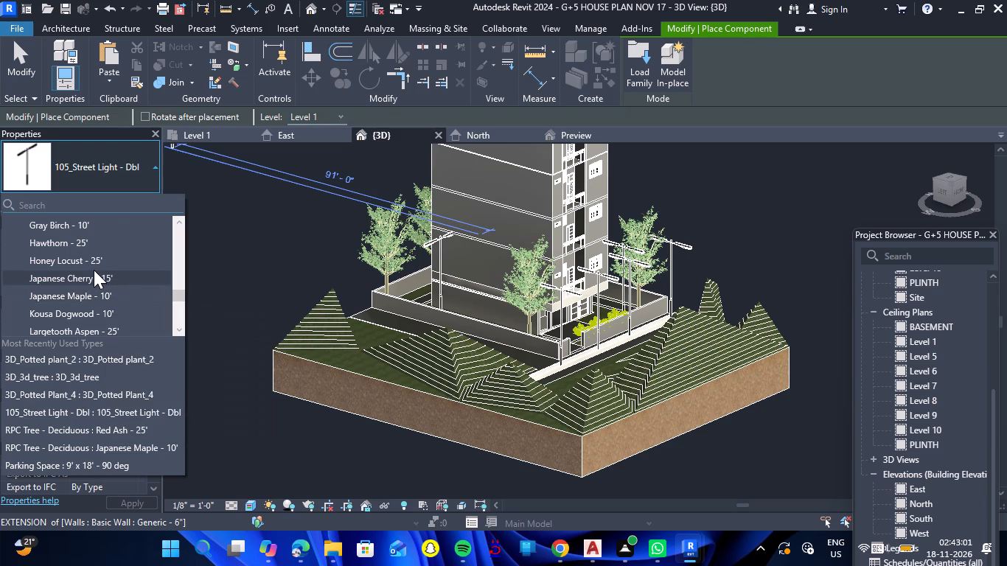
{"action": "left_click", "coordinate": [94, 265]}
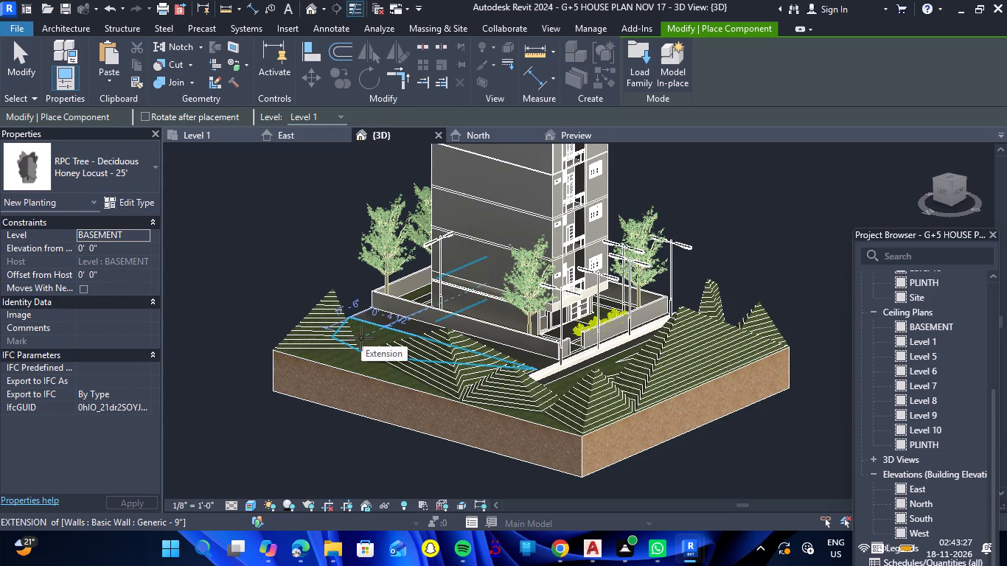
{"action": "left_click", "coordinate": [361, 338]}
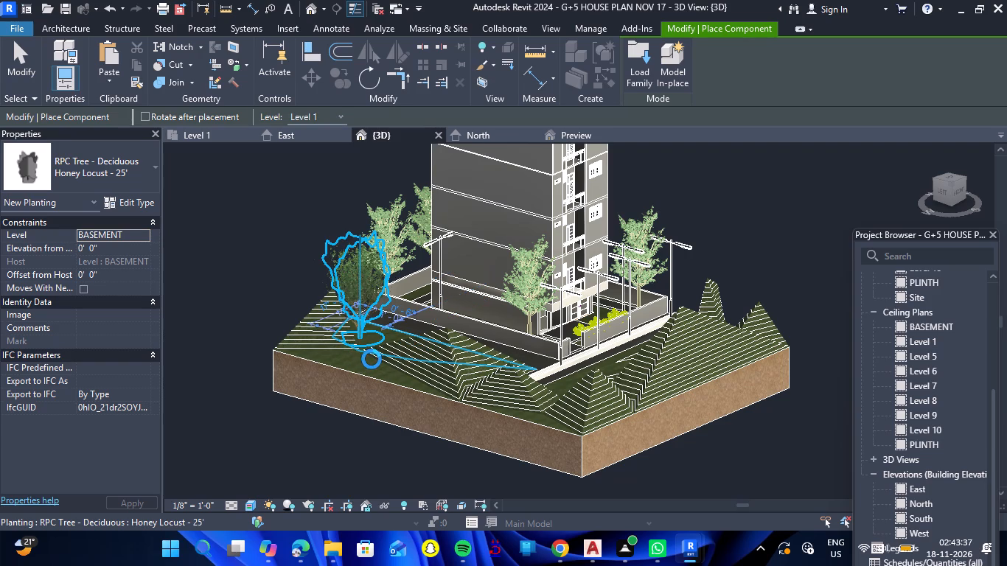
{"action": "key", "text": "Escape"}
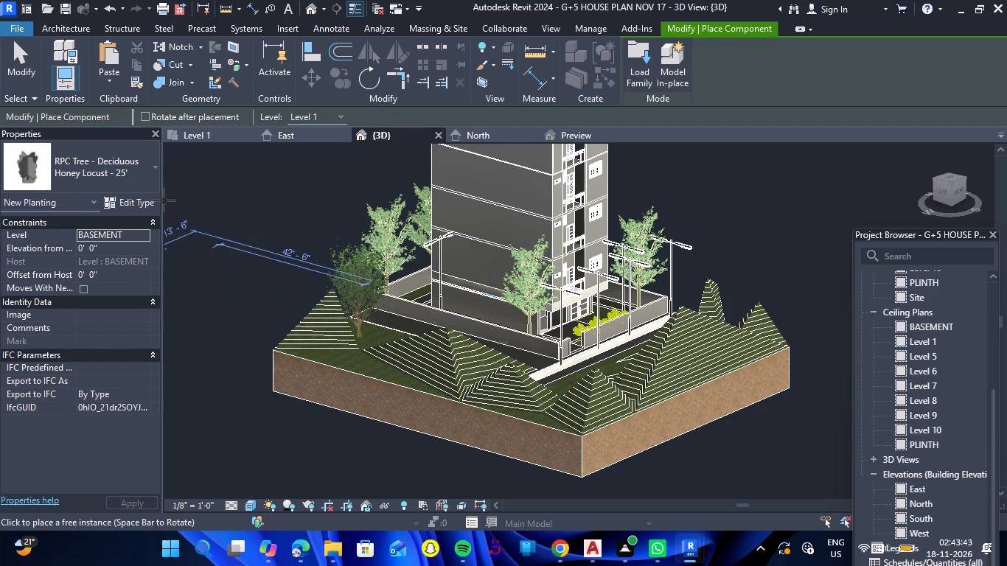
Place three RPC Tree - Deciduous Scarlet Oak - 42' trees, one near the Honey Locust and two on the terrain along the road.
{"action": "left_click", "coordinate": [156, 172]}
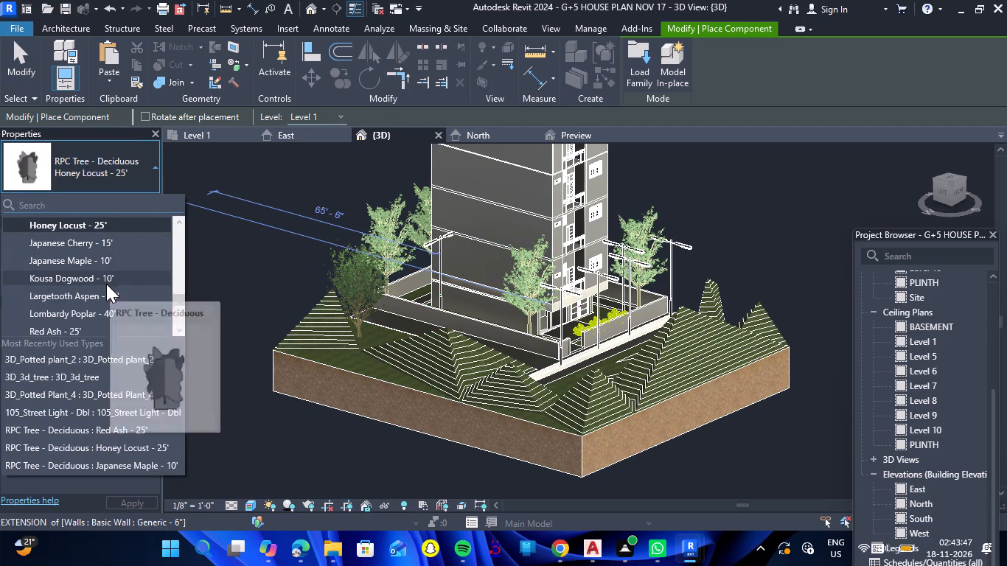
{"action": "scroll", "coordinate": [106, 287], "scroll_direction": "down", "scroll_amount": 1}
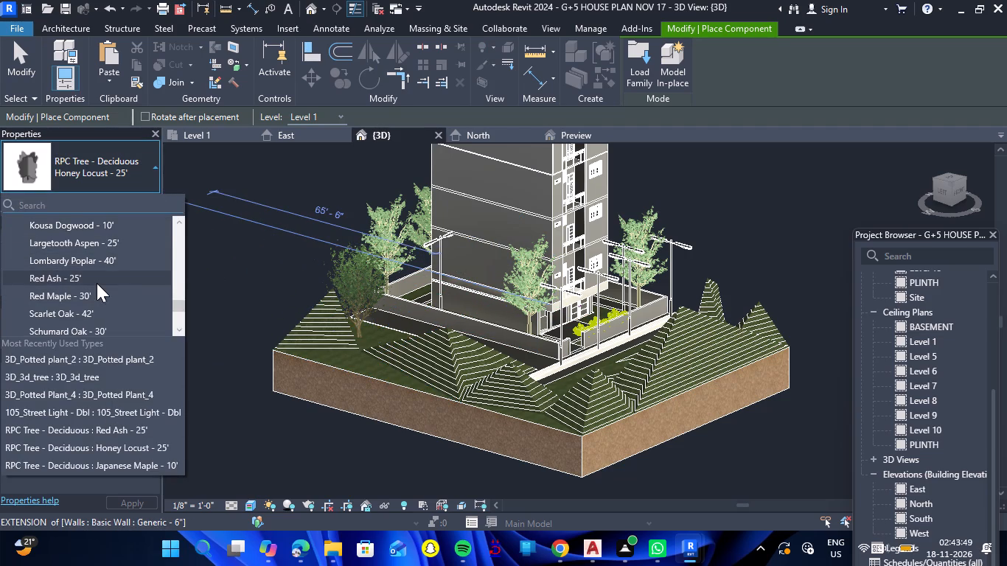
{"action": "scroll", "coordinate": [96, 284], "scroll_direction": "down", "scroll_amount": 1}
{"action": "left_click", "coordinate": [83, 265]}
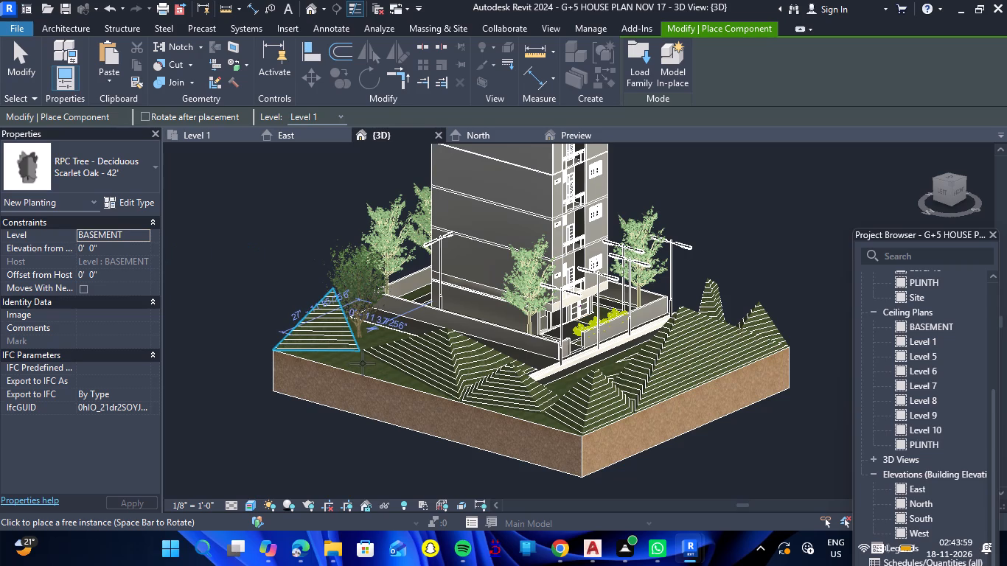
{"action": "left_click", "coordinate": [363, 363]}
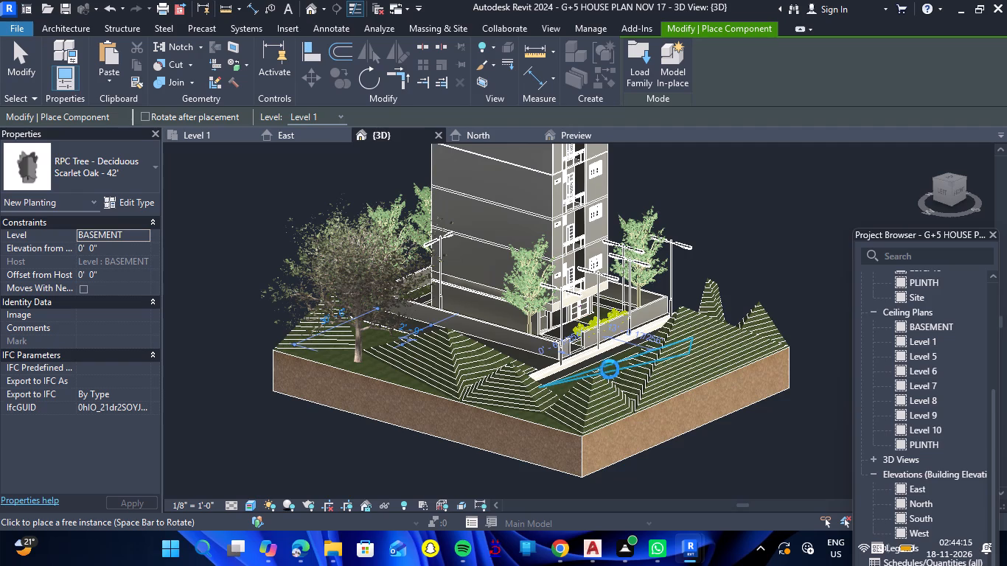
{"action": "left_click", "coordinate": [611, 368]}
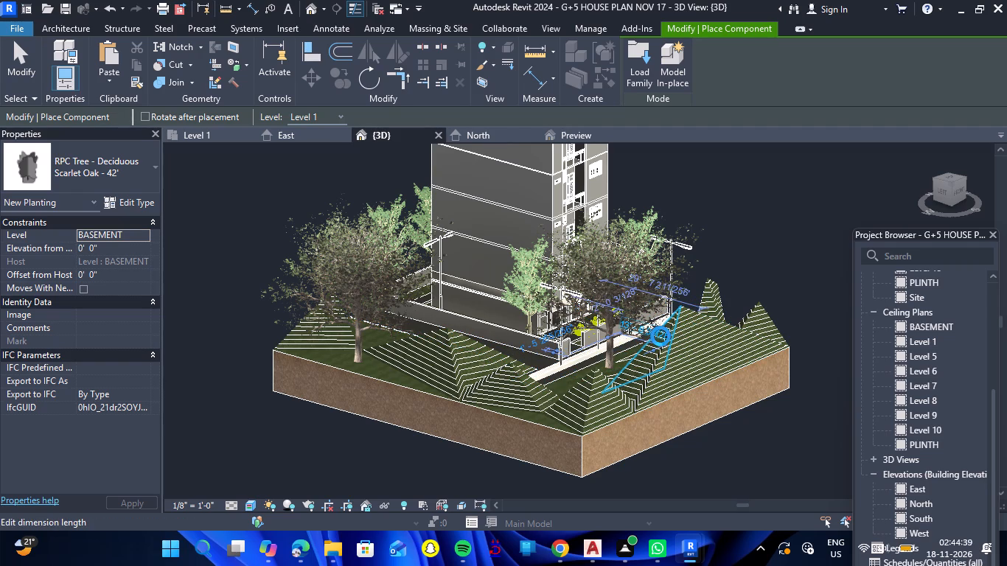
{"action": "scroll", "coordinate": [661, 336], "scroll_direction": "up", "scroll_amount": 7}
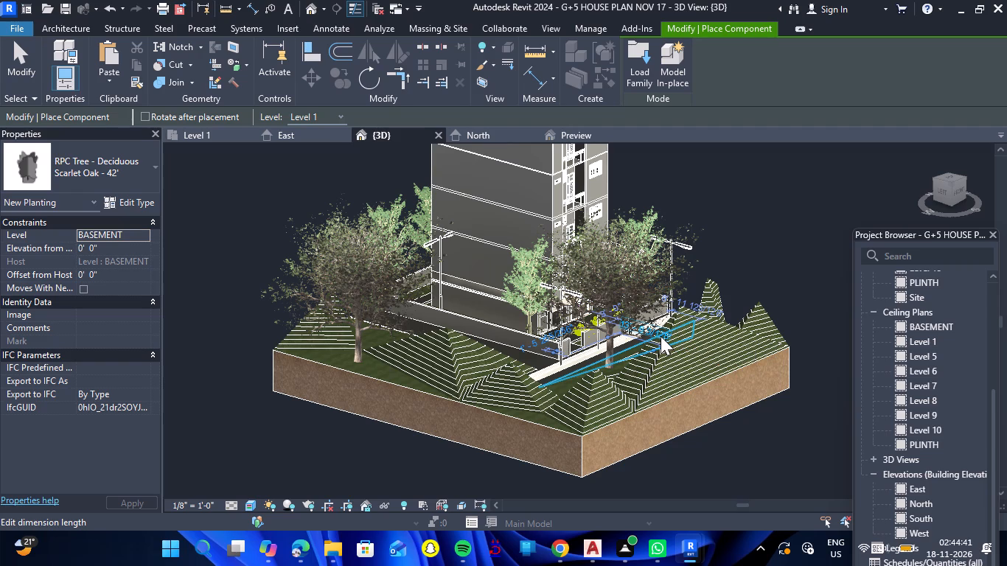
{"action": "scroll", "coordinate": [661, 336], "scroll_direction": "up", "scroll_amount": 6}
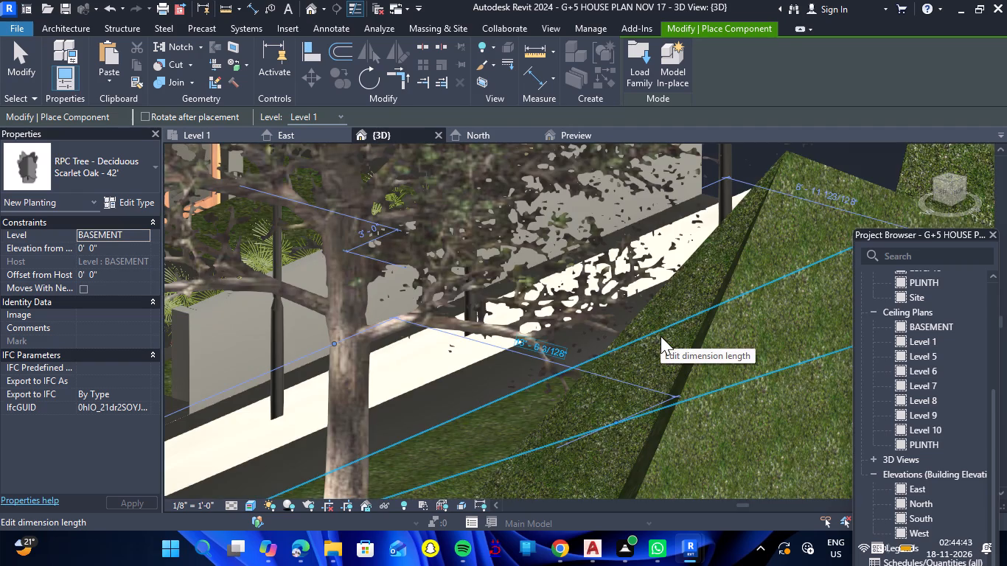
{"action": "left_click", "coordinate": [661, 337]}
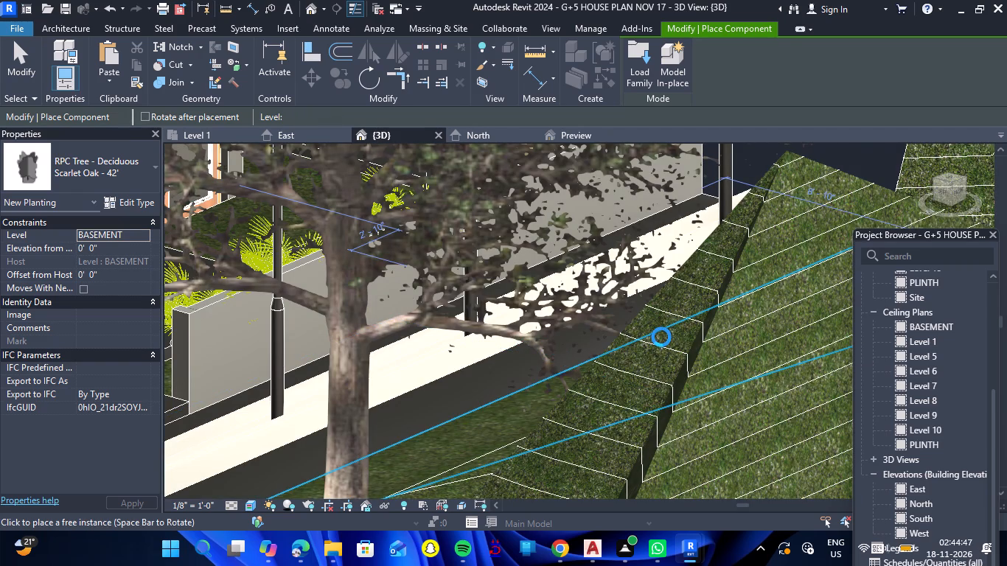
Place another Scarlet Oak - 42' on the hill outside the long boundary wall, and dismiss the save reminder without saving.
{"action": "scroll", "coordinate": [662, 337], "scroll_direction": "down", "scroll_amount": 11}
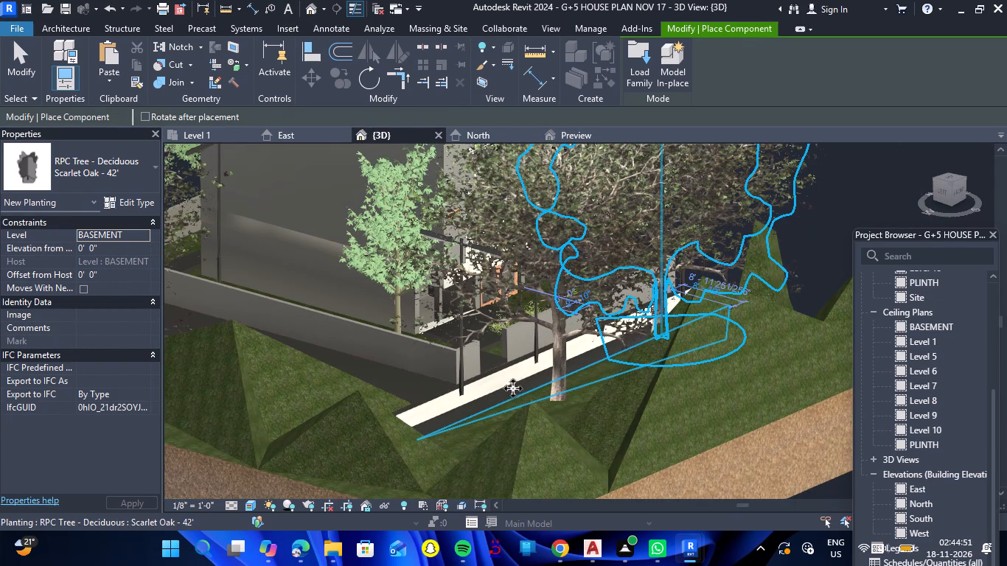
{"action": "scroll", "coordinate": [513, 389], "scroll_direction": "down", "scroll_amount": 6}
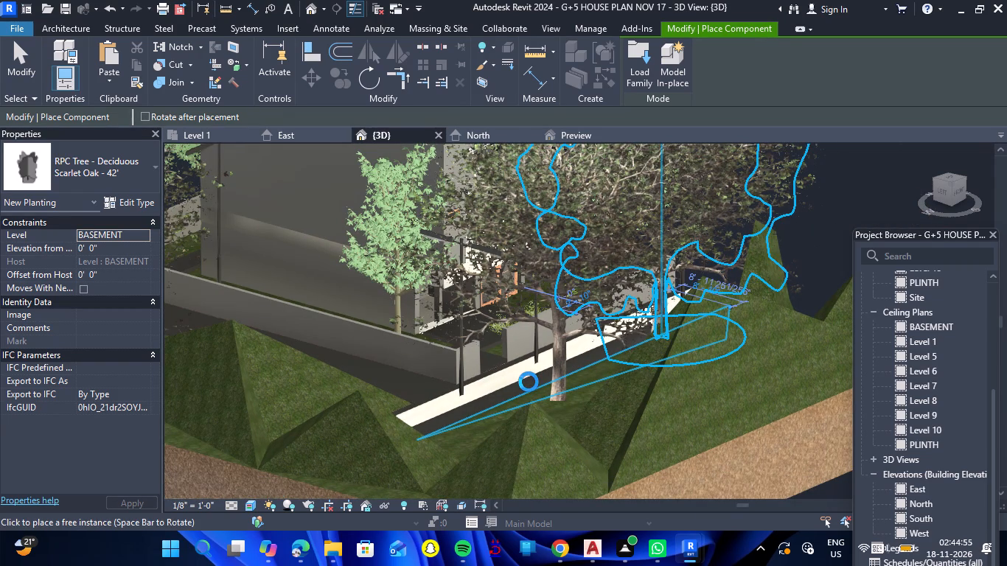
{"action": "scroll", "coordinate": [504, 402], "scroll_direction": "up", "scroll_amount": 2}
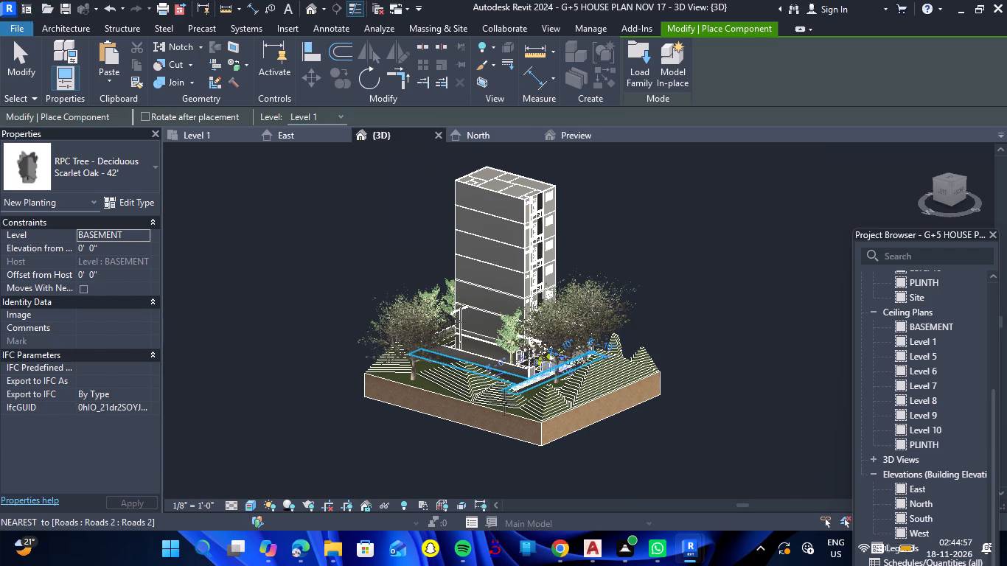
{"action": "scroll", "coordinate": [504, 402], "scroll_direction": "up", "scroll_amount": 5}
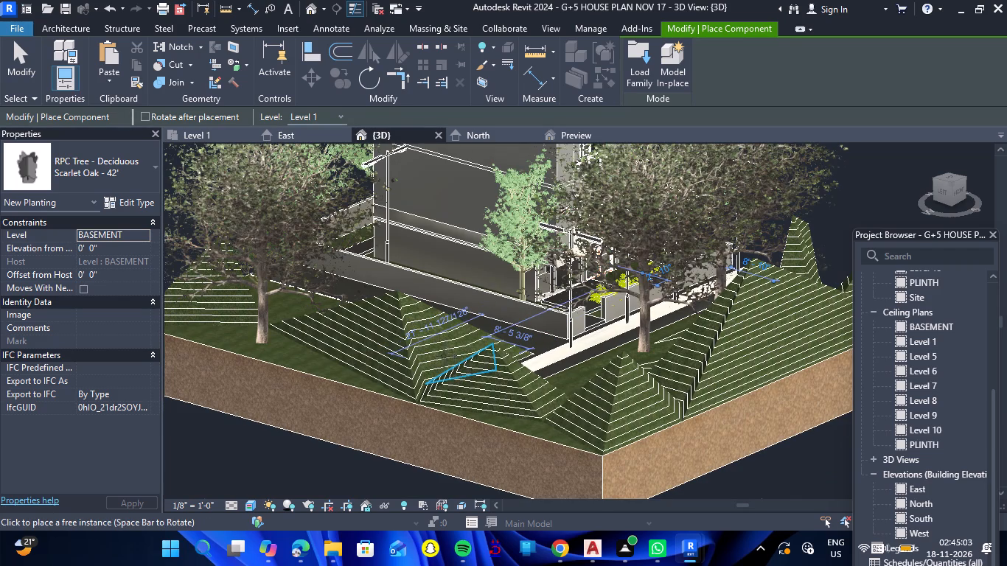
{"action": "left_click", "coordinate": [410, 325]}
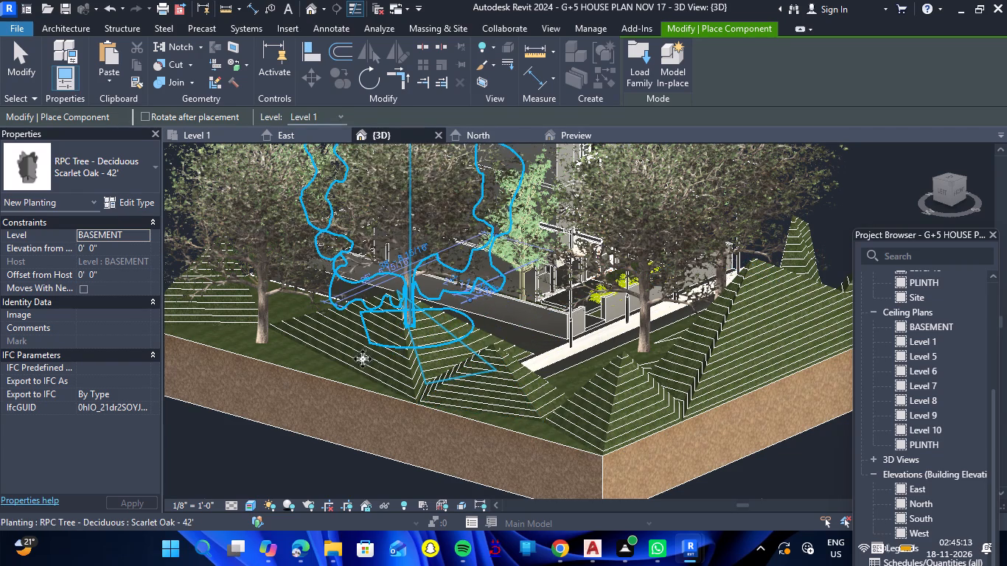
{"action": "scroll", "coordinate": [388, 398], "scroll_direction": "down", "scroll_amount": 8}
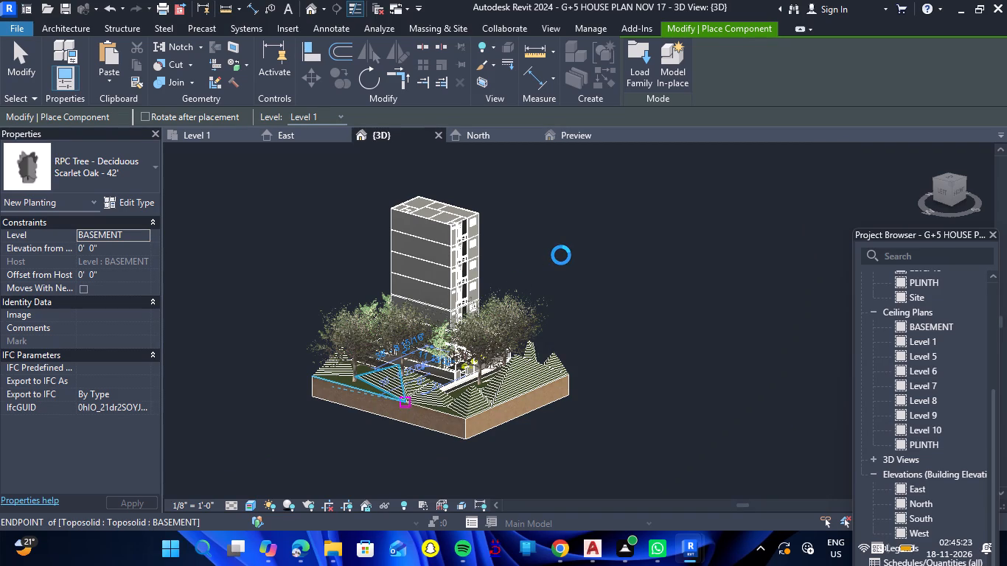
{"action": "scroll", "coordinate": [561, 255], "scroll_direction": "up", "scroll_amount": 5}
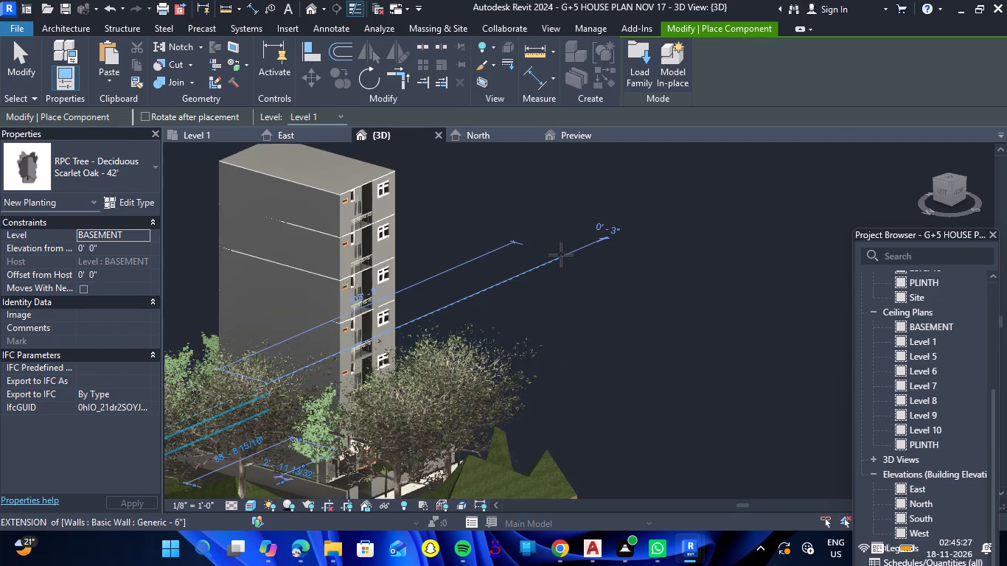
{"action": "scroll", "coordinate": [562, 259], "scroll_direction": "down", "scroll_amount": 2}
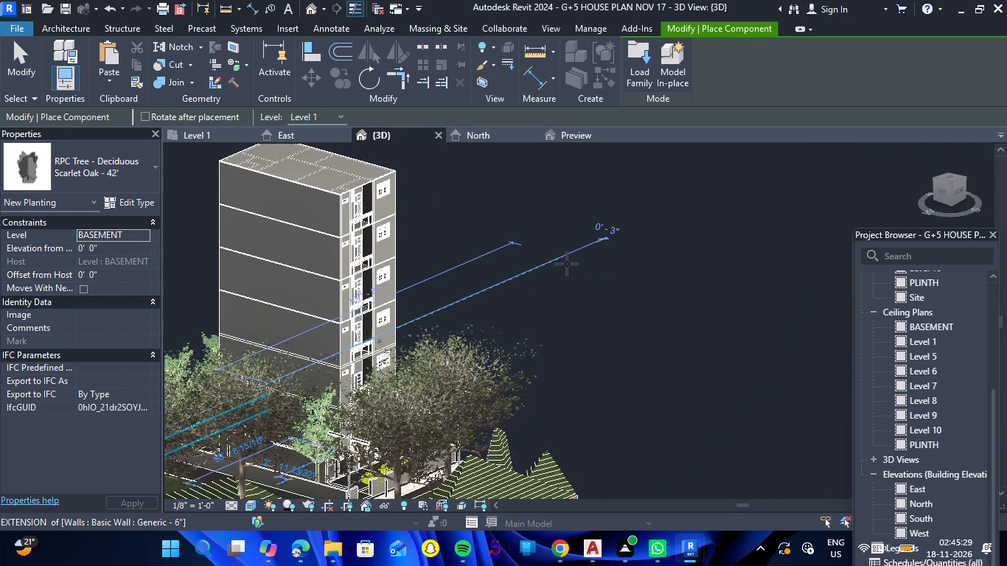
{"action": "key", "text": "Escape"}
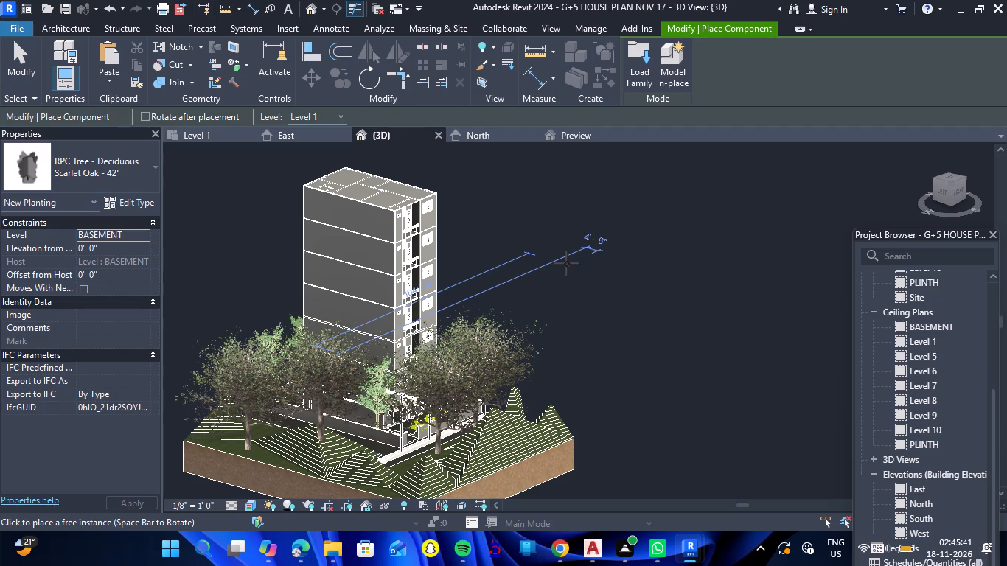
{"action": "key", "text": "Escape"}
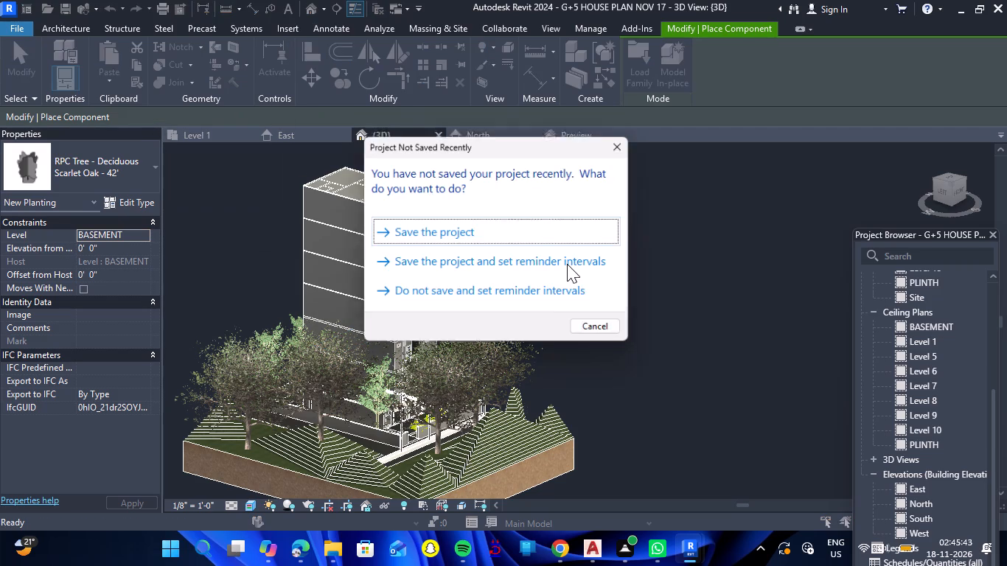
{"action": "left_click", "coordinate": [619, 148]}
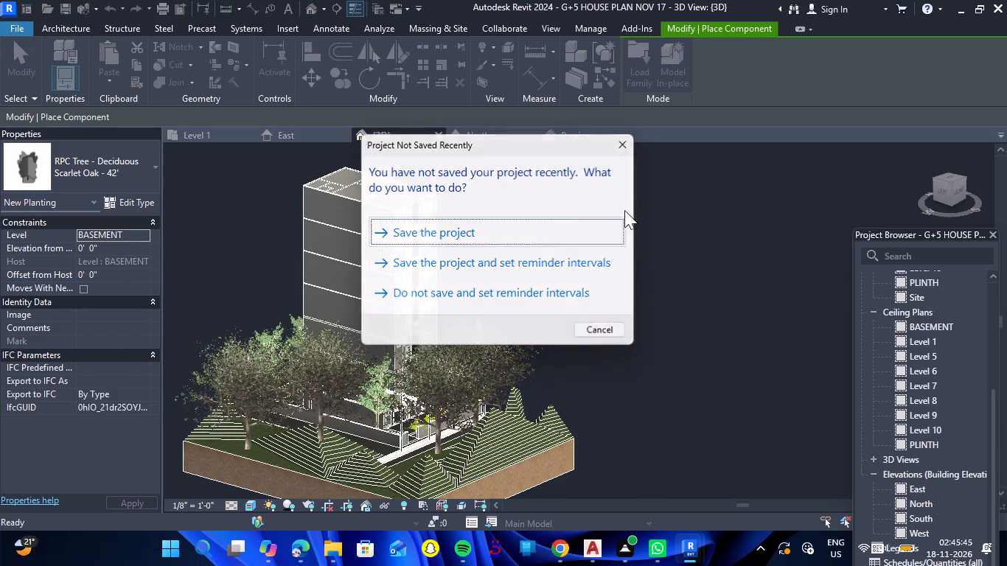
Paint the large side wall of the topmost storey with the Parking Stripe material.
{"action": "scroll", "coordinate": [301, 184], "scroll_direction": "up", "scroll_amount": 3}
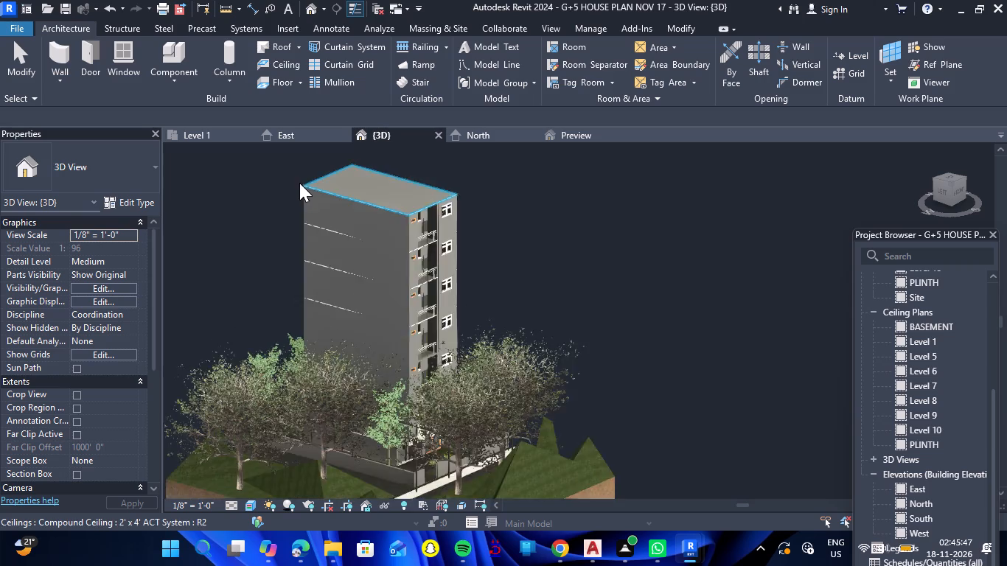
{"action": "scroll", "coordinate": [299, 183], "scroll_direction": "up", "scroll_amount": 2}
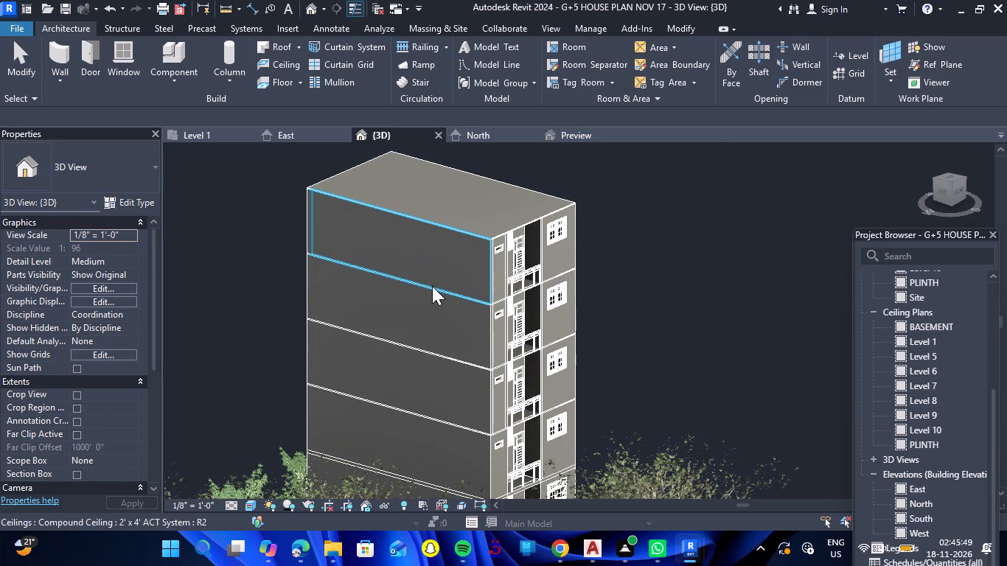
{"action": "type", "text": "PT"}
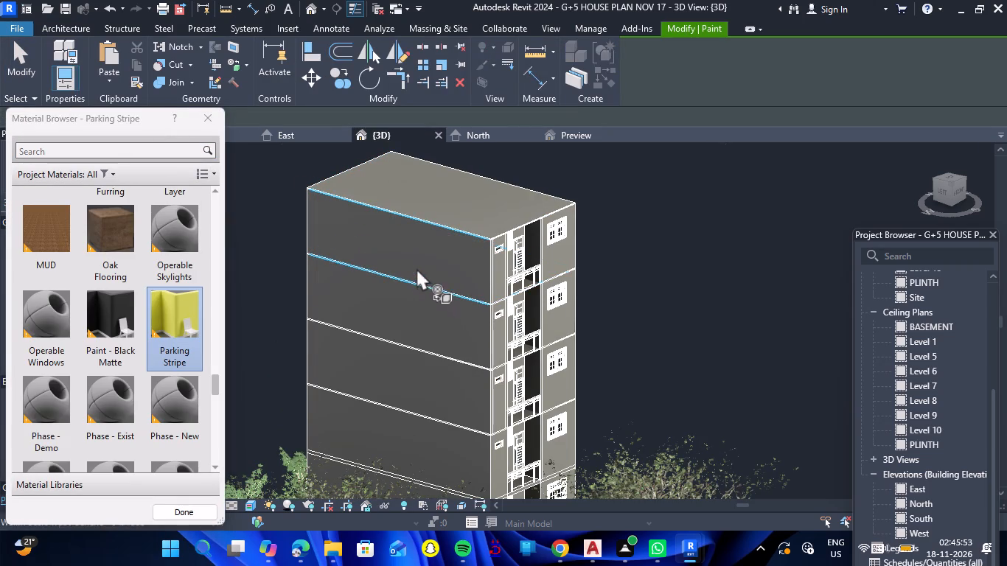
{"action": "left_click", "coordinate": [417, 264]}
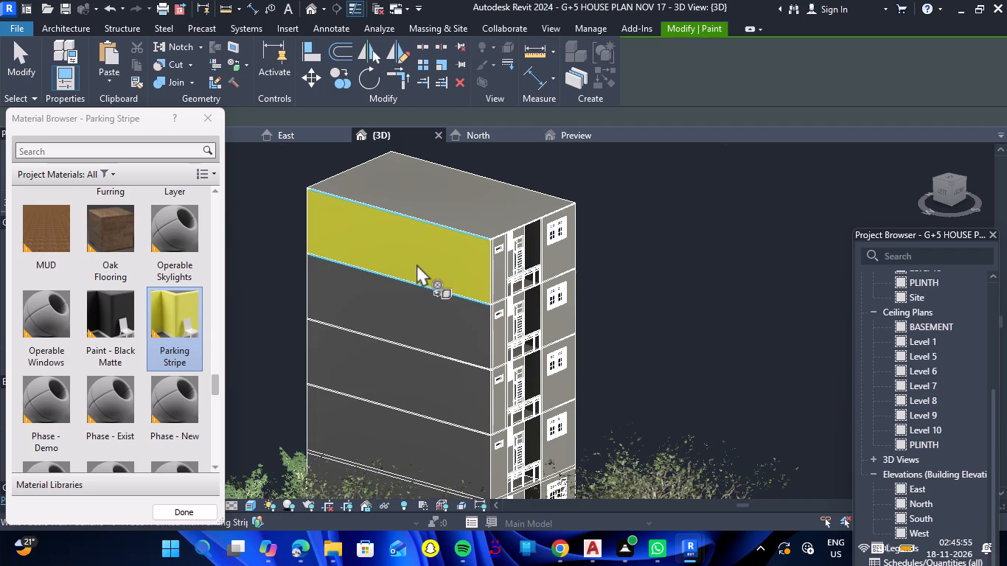
Paint the second-from-top storey's large side wall with Parking Stripe and try painting the two side walls below it.
{"action": "left_click", "coordinate": [412, 299]}
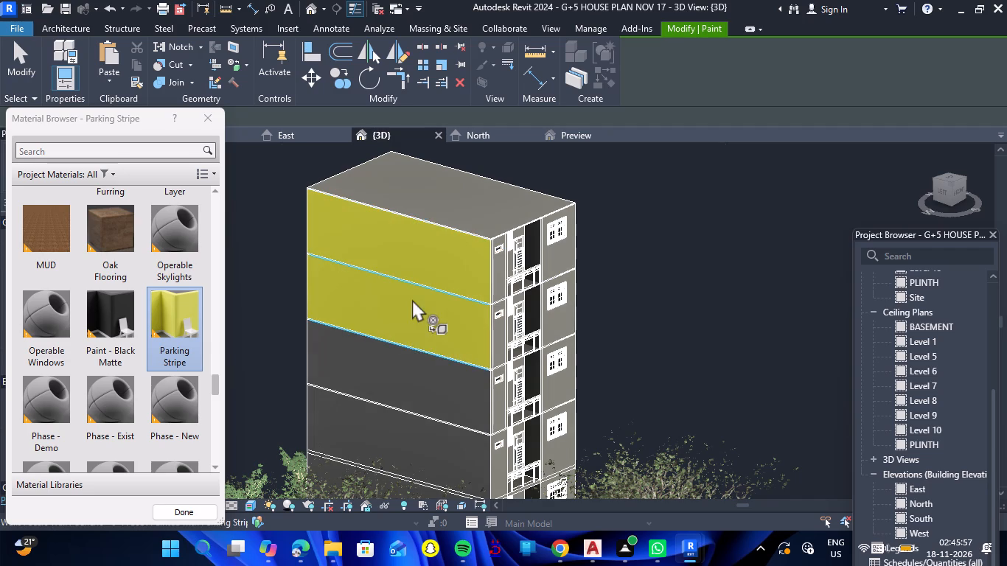
{"action": "left_click", "coordinate": [407, 360]}
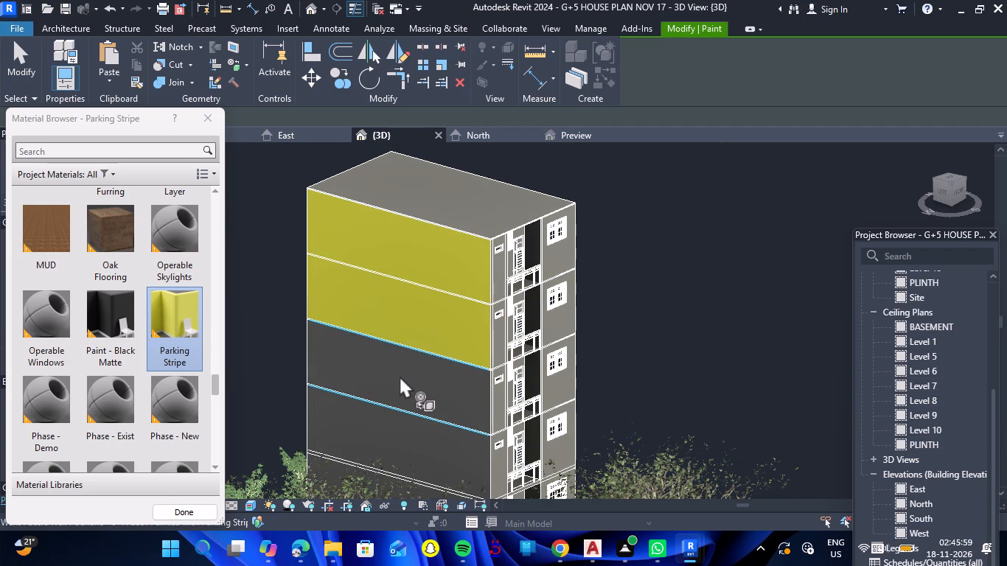
{"action": "left_click", "coordinate": [398, 384]}
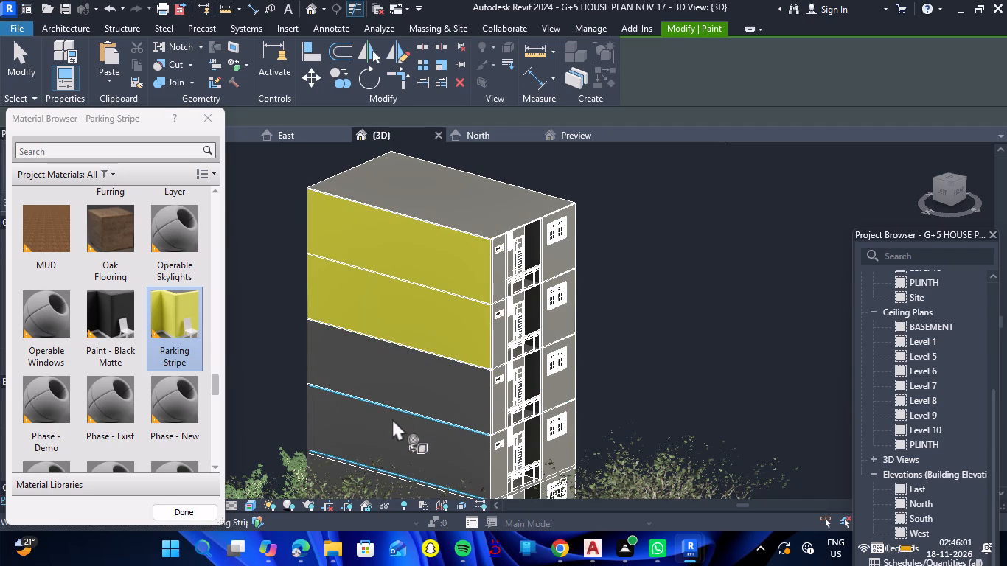
{"action": "left_click", "coordinate": [389, 424]}
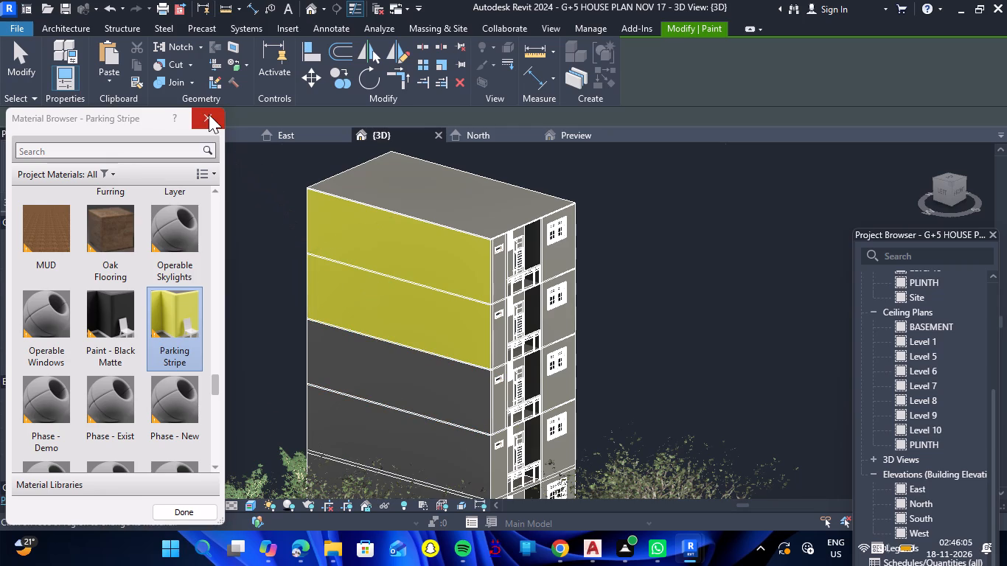
{"action": "key", "text": "Escape"}
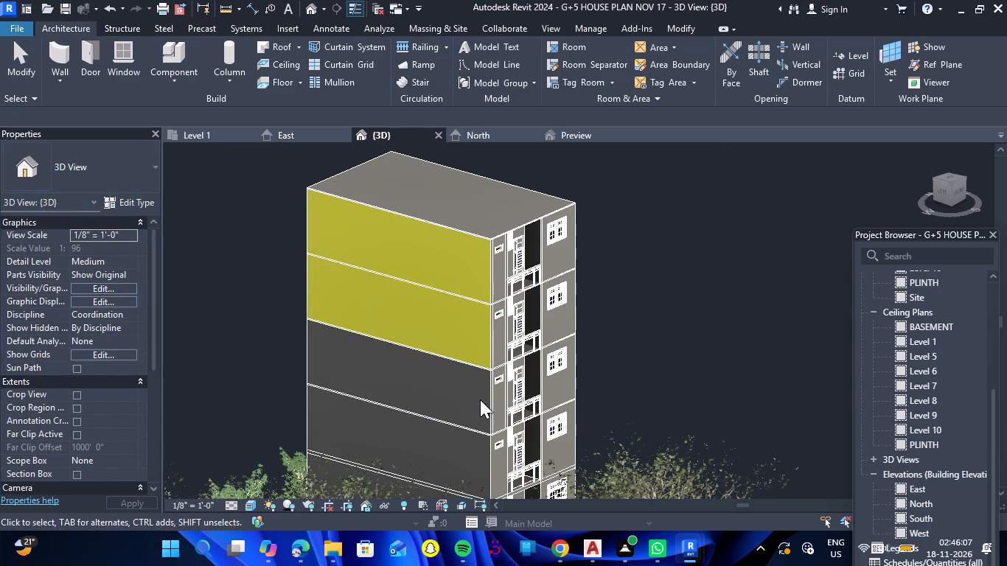
Delete the overlapping Generic - 6" side wall on the third storey from the top, unjoining its connected elements.
{"action": "left_click", "coordinate": [484, 398]}
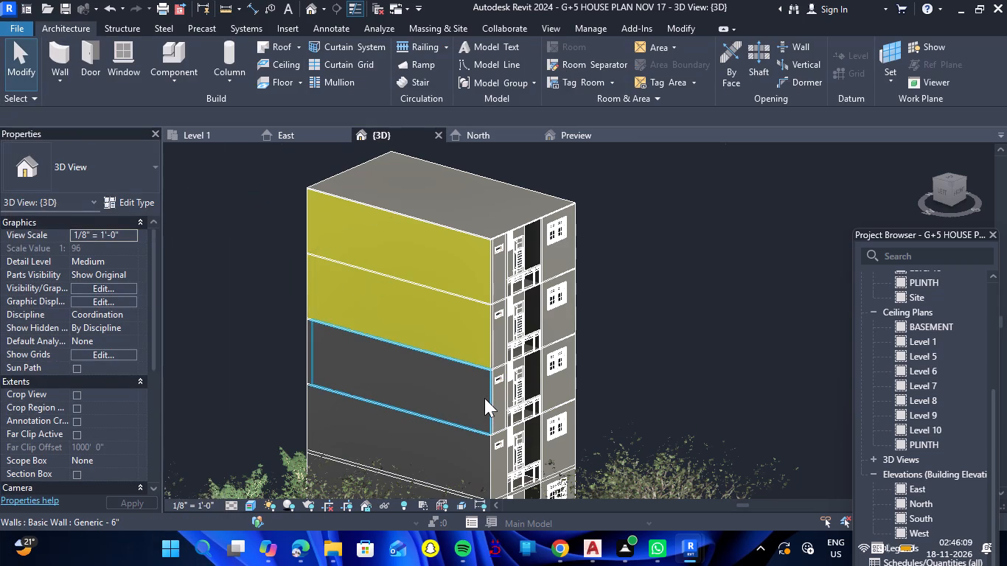
{"action": "key", "text": "Delete"}
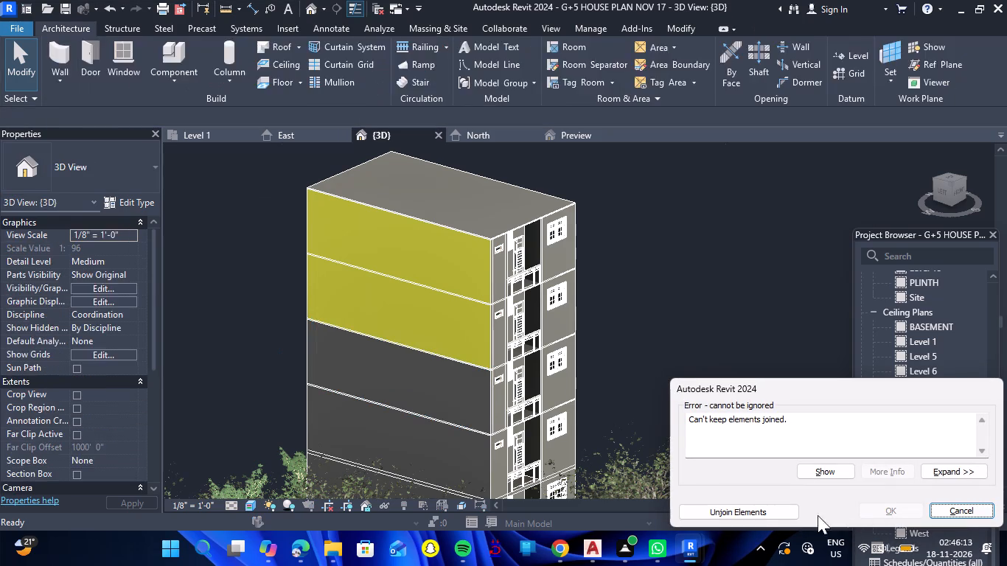
{"action": "left_click", "coordinate": [772, 516]}
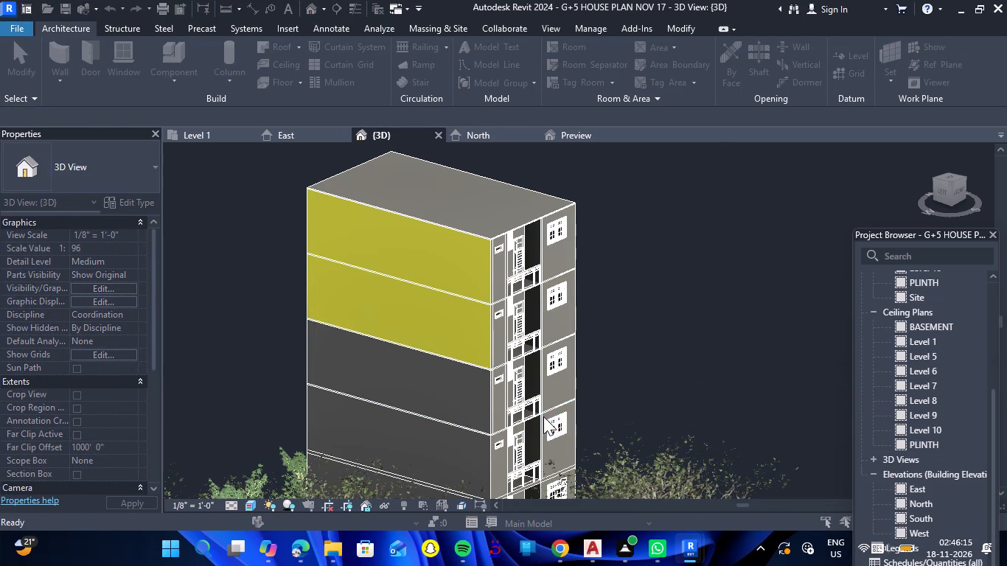
Paint the third-from-top storey's side wall with Parking Stripe and try painting the side wall directly below it.
{"action": "type", "text": "PT"}
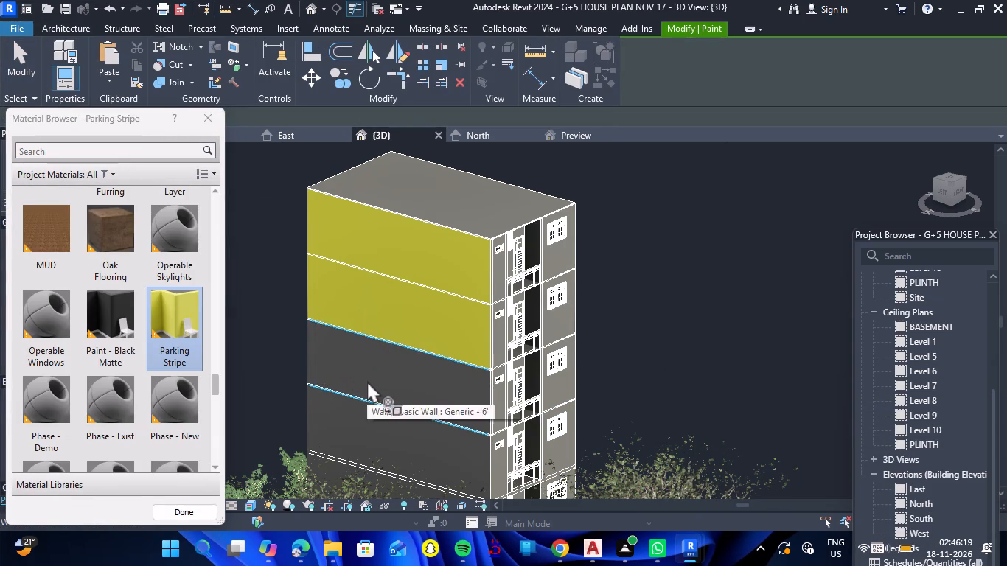
{"action": "left_click", "coordinate": [367, 381]}
{"action": "scroll", "coordinate": [383, 329], "scroll_direction": "down", "scroll_amount": 4}
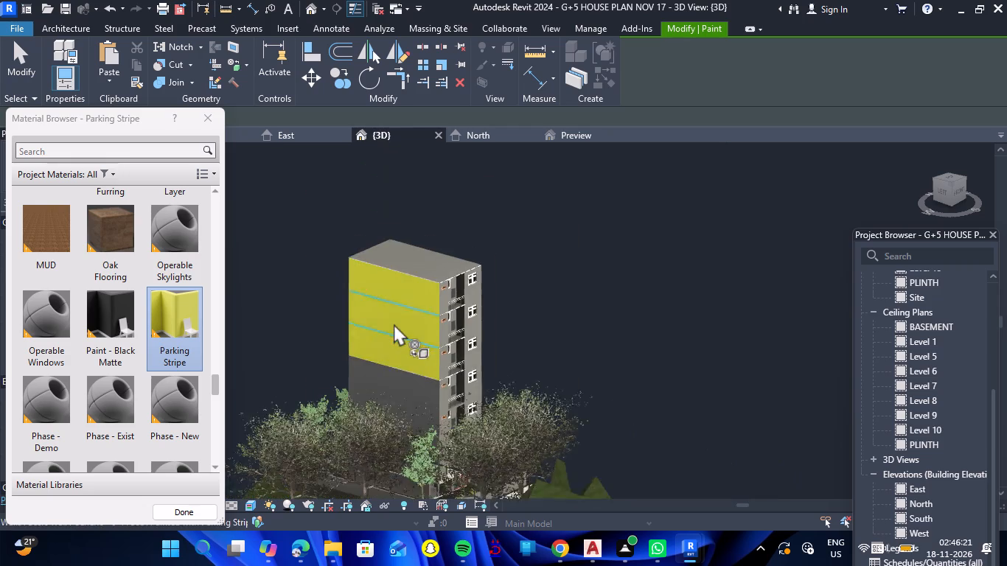
{"action": "scroll", "coordinate": [394, 324], "scroll_direction": "down", "scroll_amount": 2}
{"action": "scroll", "coordinate": [383, 383], "scroll_direction": "up", "scroll_amount": 7}
{"action": "left_click", "coordinate": [394, 377]}
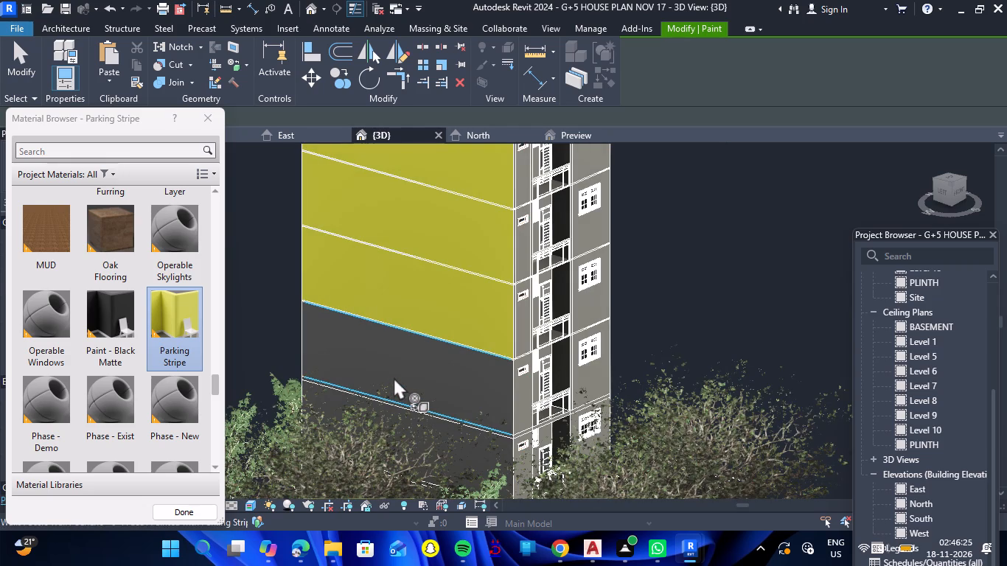
{"action": "key", "text": "Escape"}
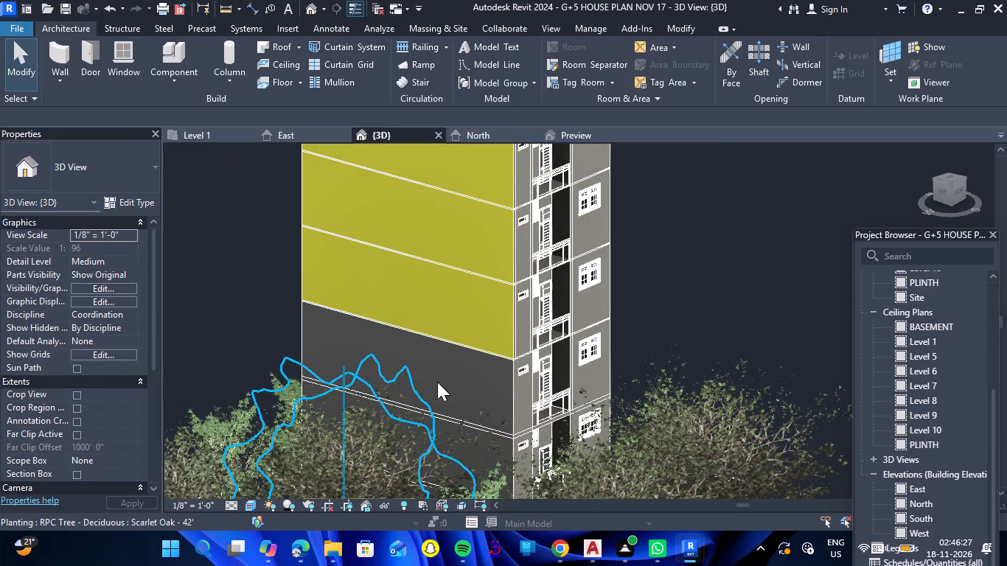
Delete the overlapping Generic - 6" side wall on the fourth storey from the top, unjoining its connected elements.
{"action": "left_click", "coordinate": [509, 396]}
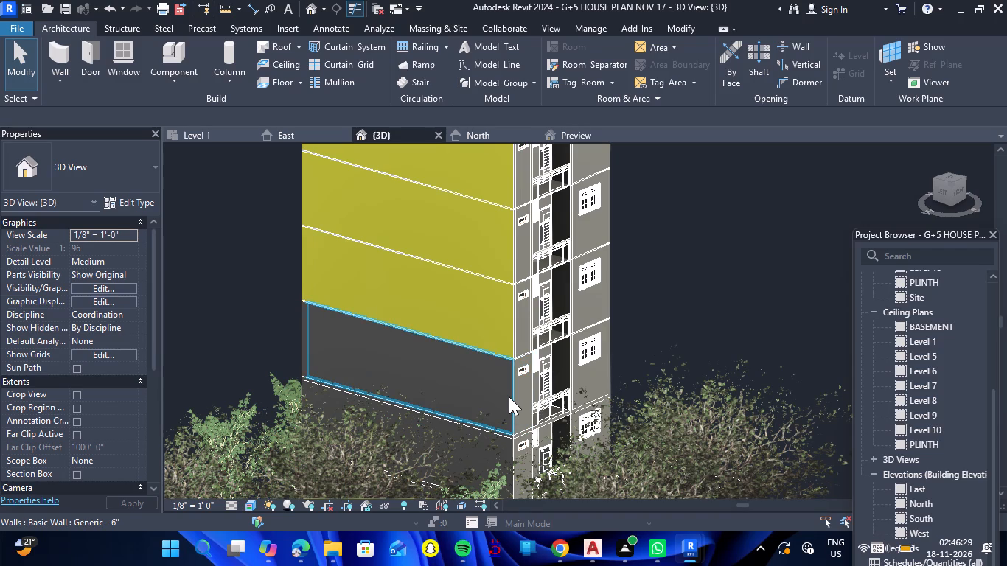
{"action": "key", "text": "Delete"}
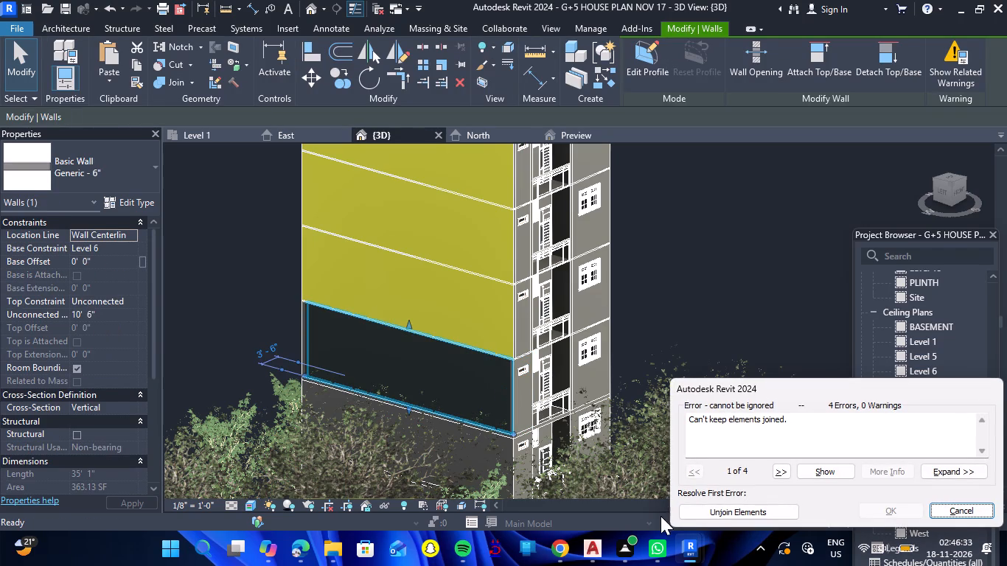
{"action": "left_click", "coordinate": [711, 512]}
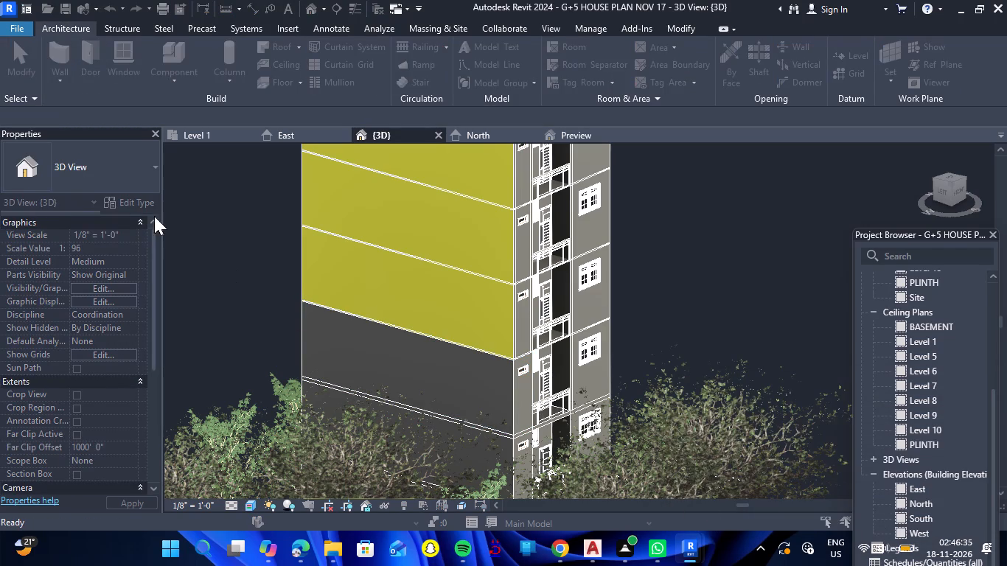
Paint the lower side wall behind the trees with Parking Stripe, and retry painting the fourth-from-top storey's side wall.
{"action": "type", "text": "PT"}
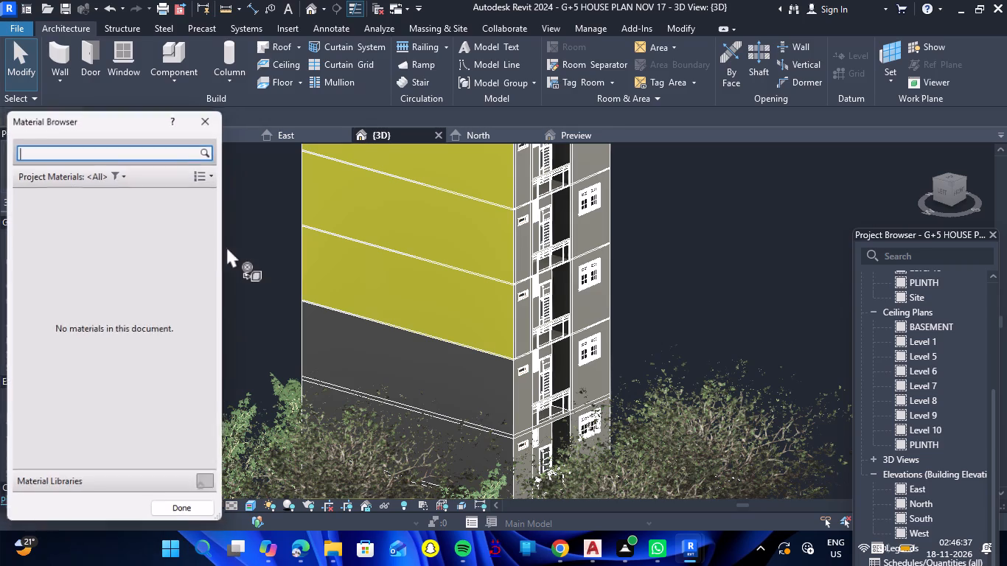
{"action": "left_click", "coordinate": [327, 354]}
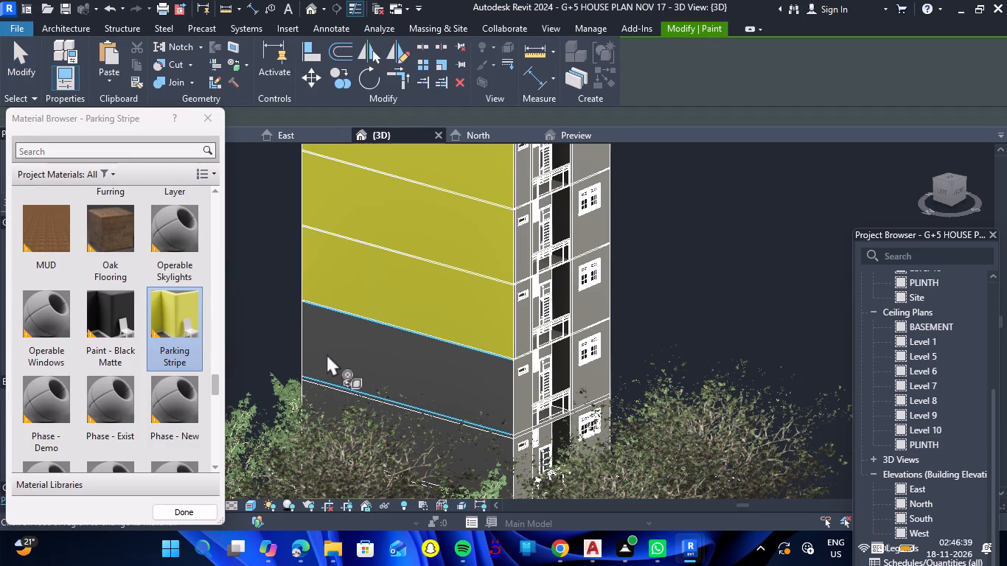
{"action": "left_click", "coordinate": [432, 433]}
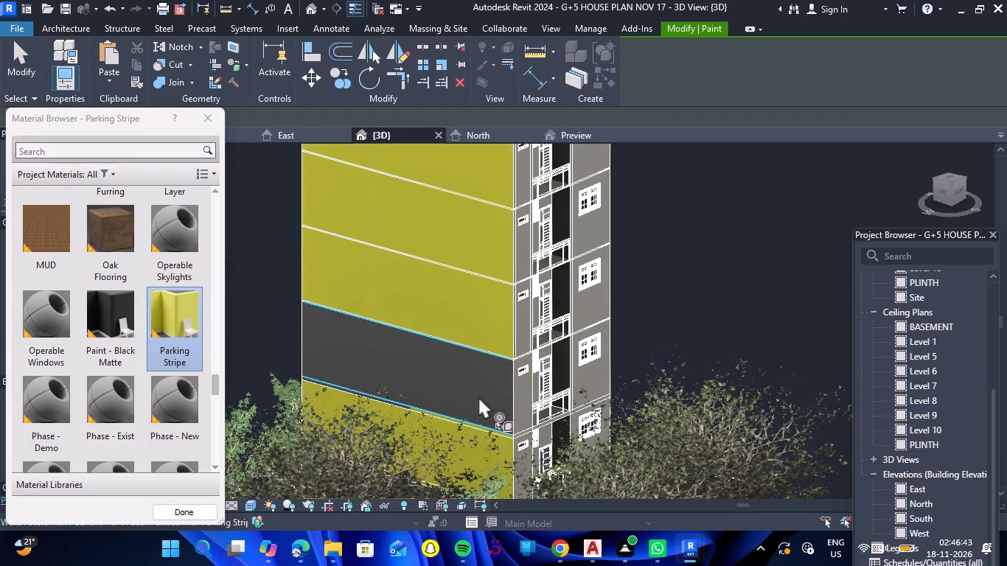
{"action": "left_click", "coordinate": [478, 396]}
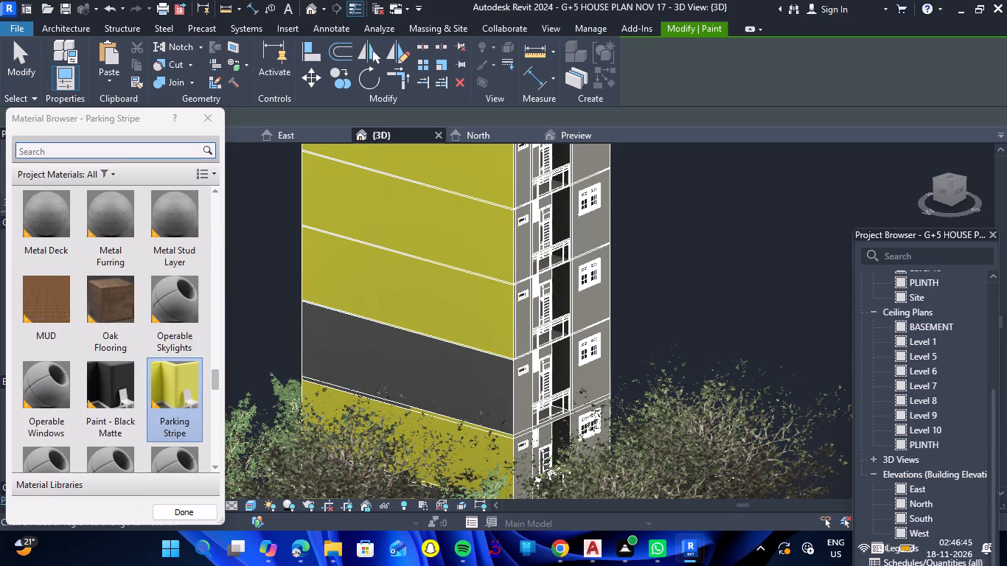
{"action": "left_click", "coordinate": [206, 121]}
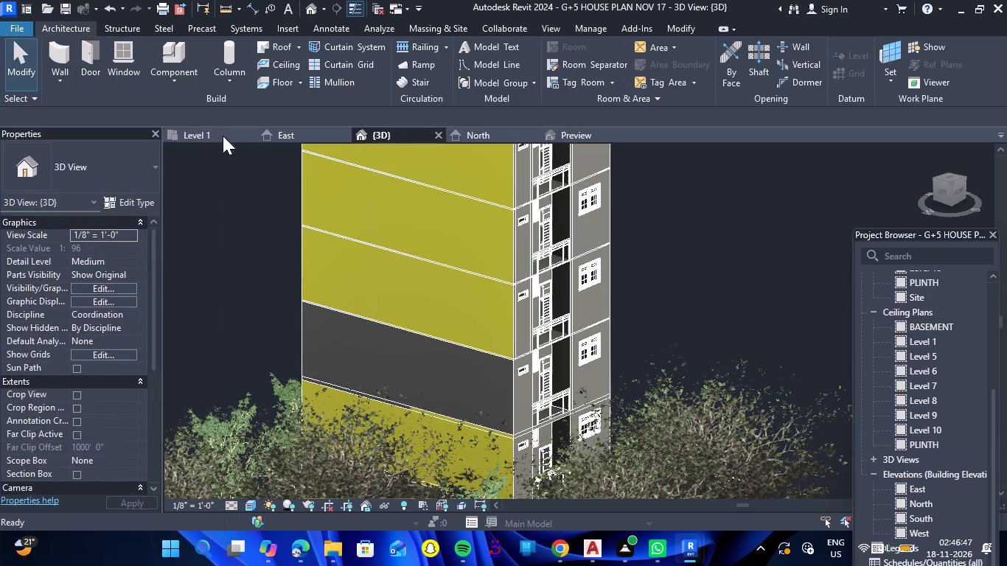
Delete another overlapping Generic - 6" side wall on the fourth storey from the top, unjoining its connected elements.
{"action": "left_click", "coordinate": [507, 390]}
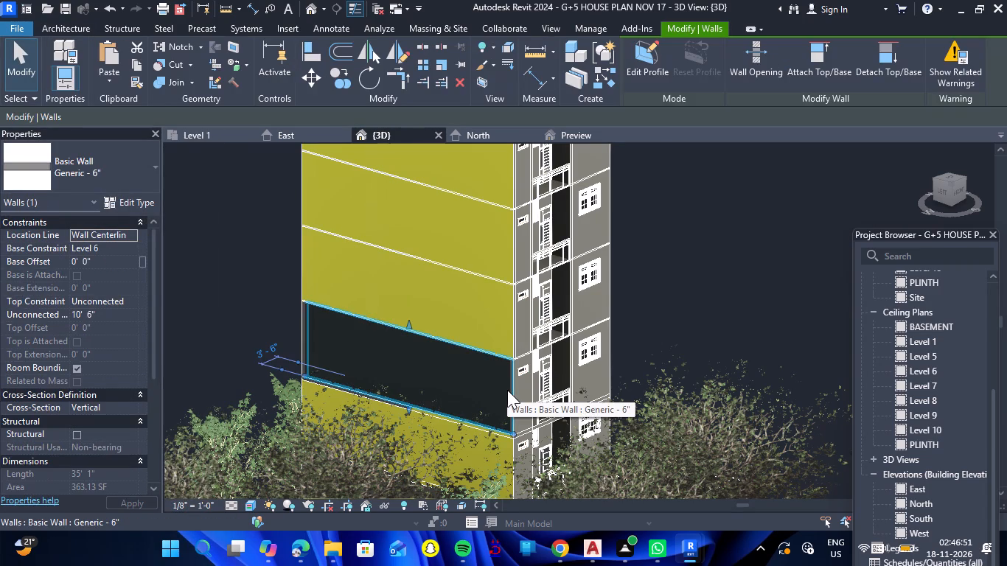
{"action": "key", "text": "Delete"}
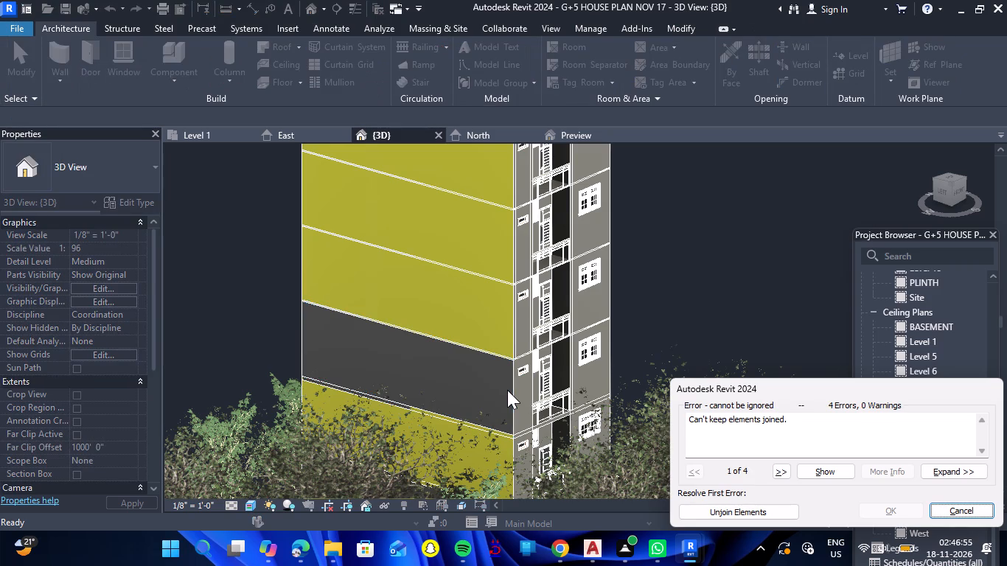
{"action": "left_click", "coordinate": [740, 516]}
Paint the fourth-from-top storey's side wall and the narrow dark wall strip directly beneath it with Parking Stripe.
{"action": "type", "text": "PT"}
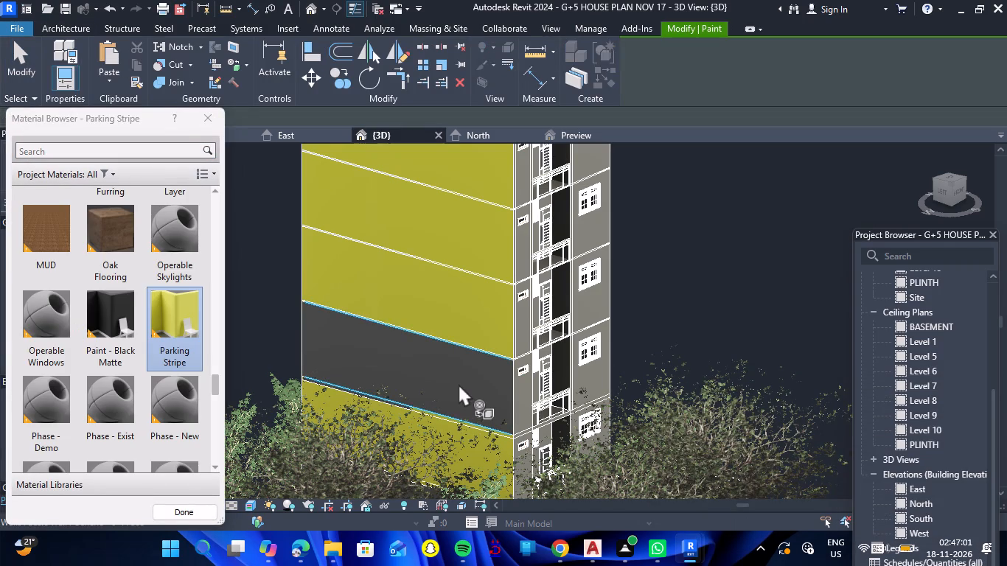
{"action": "left_click", "coordinate": [459, 384]}
{"action": "scroll", "coordinate": [478, 352], "scroll_direction": "down", "scroll_amount": 2}
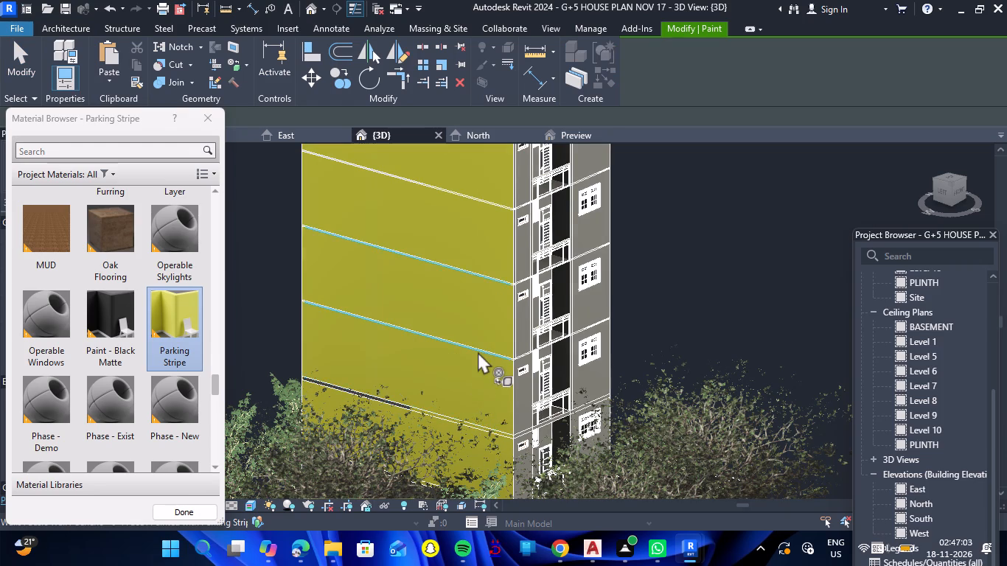
{"action": "scroll", "coordinate": [478, 352], "scroll_direction": "down", "scroll_amount": 3}
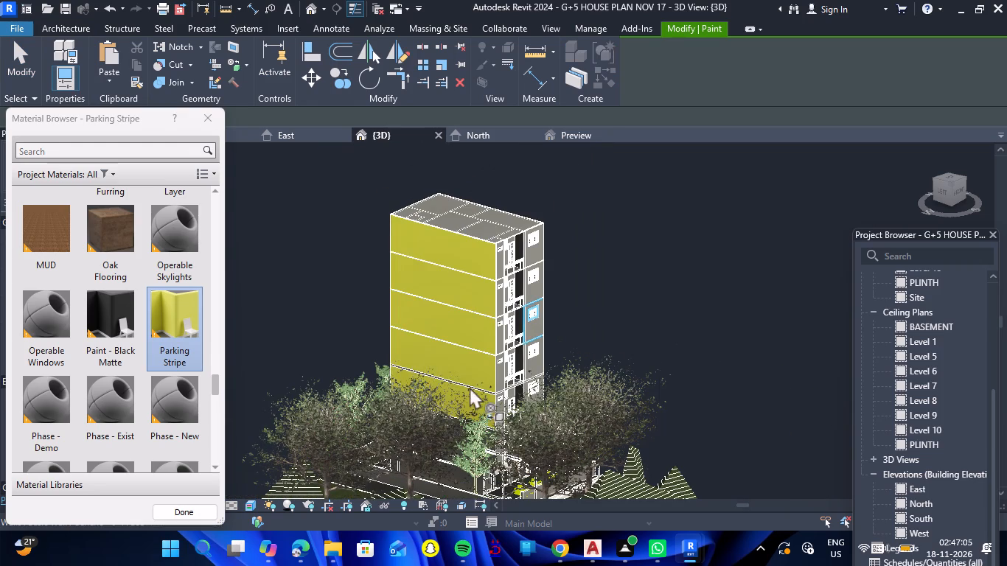
{"action": "scroll", "coordinate": [464, 392], "scroll_direction": "up", "scroll_amount": 17}
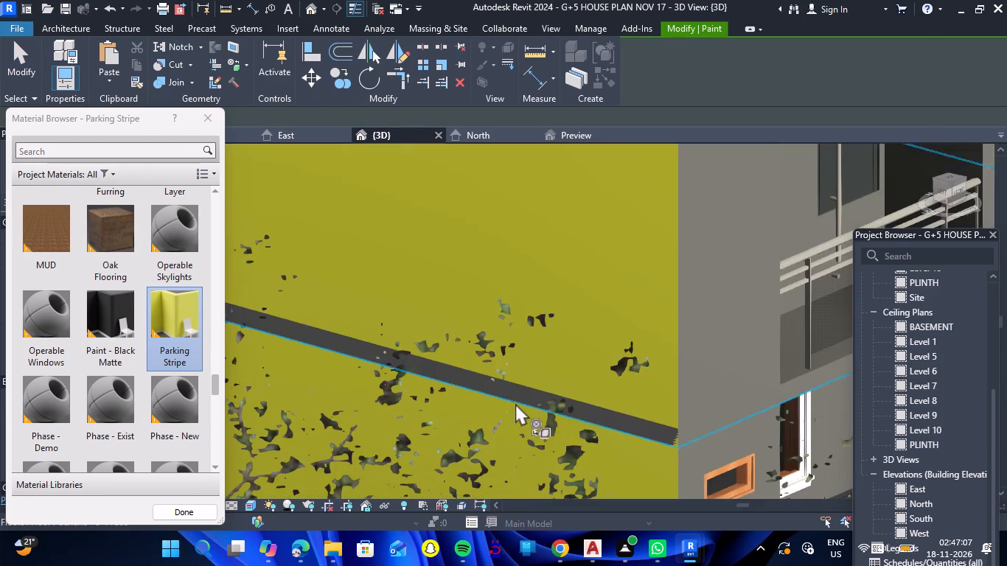
{"action": "scroll", "coordinate": [587, 432], "scroll_direction": "up", "scroll_amount": 5}
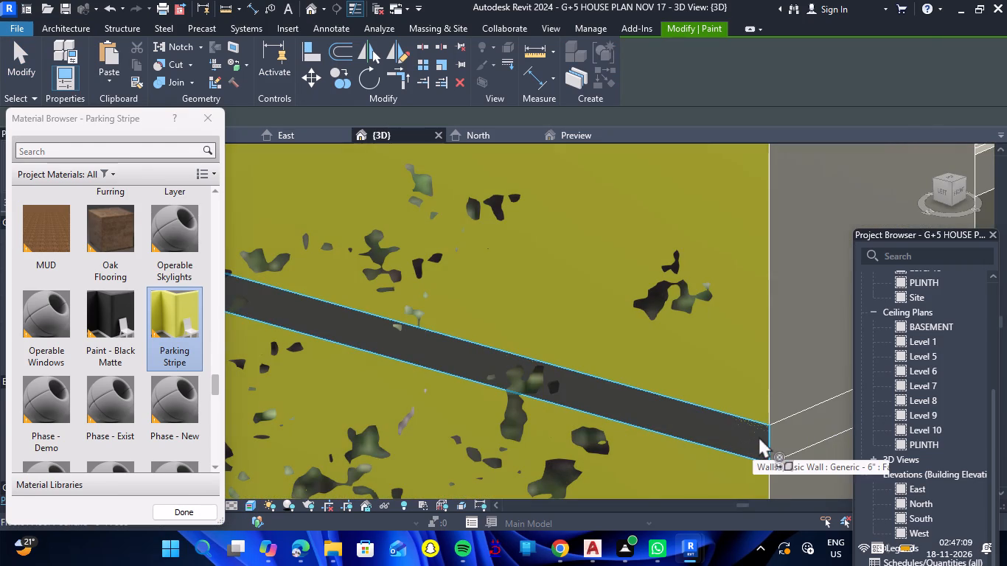
{"action": "left_click", "coordinate": [759, 436]}
Paint the narrow corner wall and the windowed wall on the balcony face of the top two storeys with Parking Stripe.
{"action": "scroll", "coordinate": [737, 436], "scroll_direction": "down", "scroll_amount": 9}
{"action": "scroll", "coordinate": [627, 363], "scroll_direction": "down", "scroll_amount": 5}
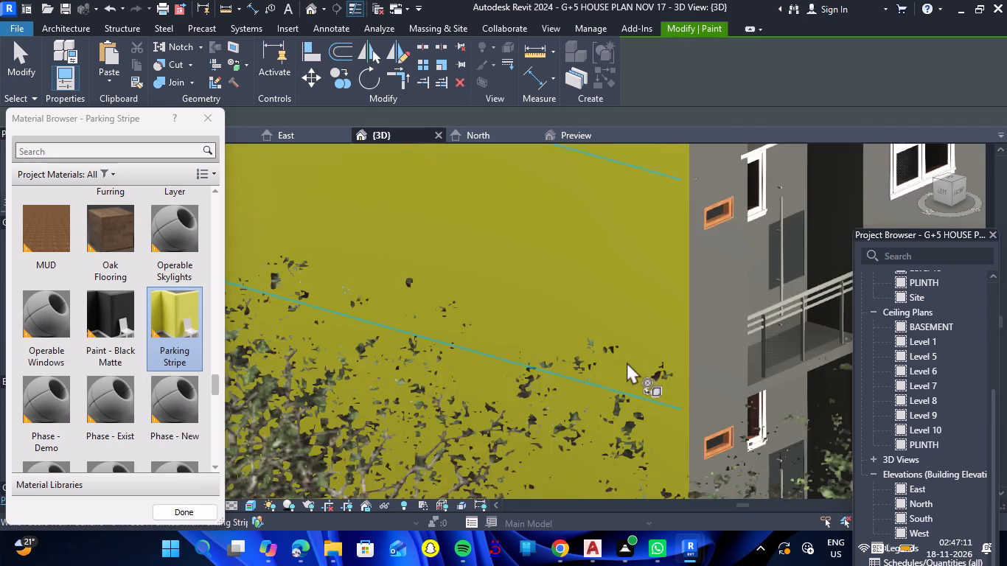
{"action": "scroll", "coordinate": [627, 362], "scroll_direction": "down", "scroll_amount": 8}
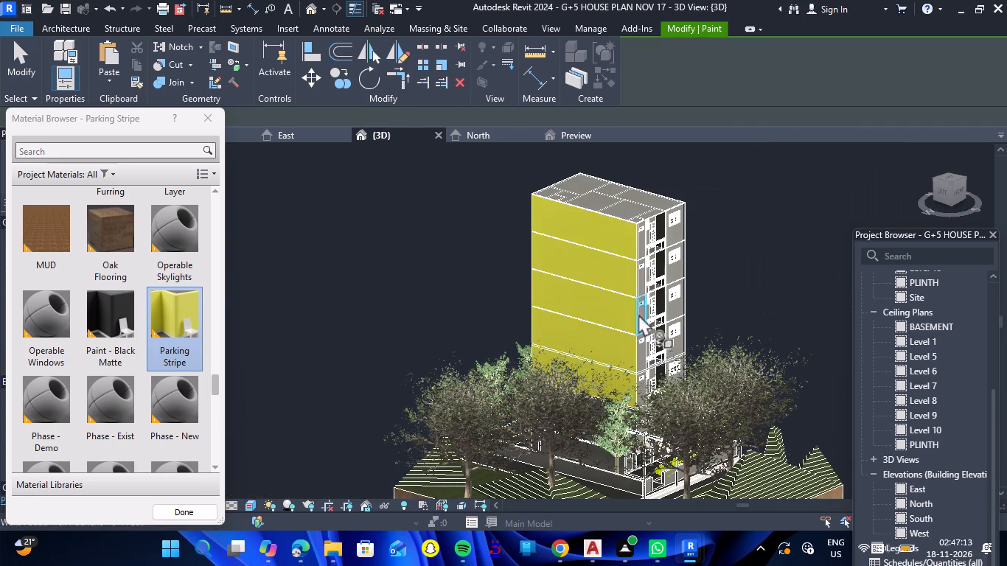
{"action": "scroll", "coordinate": [677, 184], "scroll_direction": "up", "scroll_amount": 8}
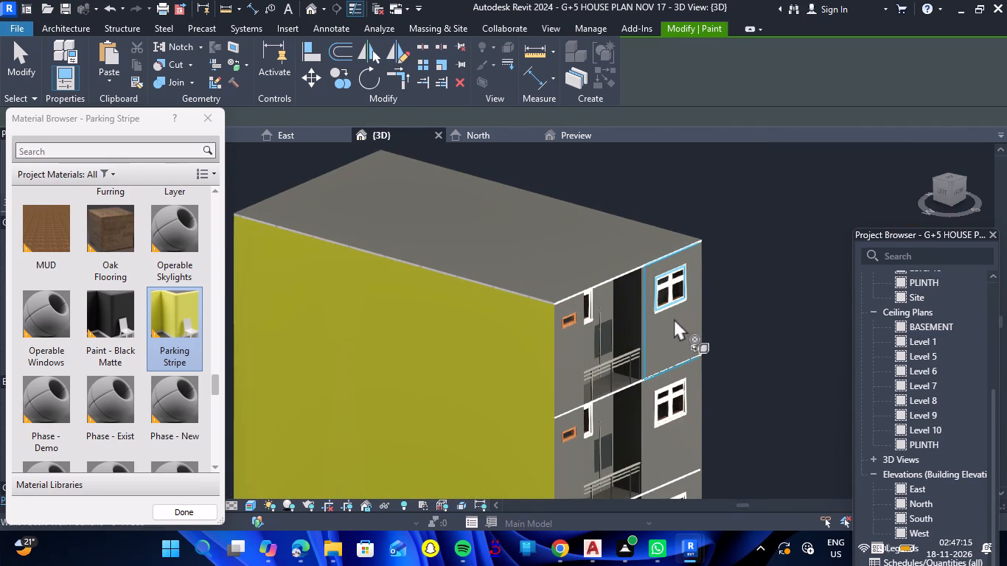
{"action": "left_click", "coordinate": [675, 318]}
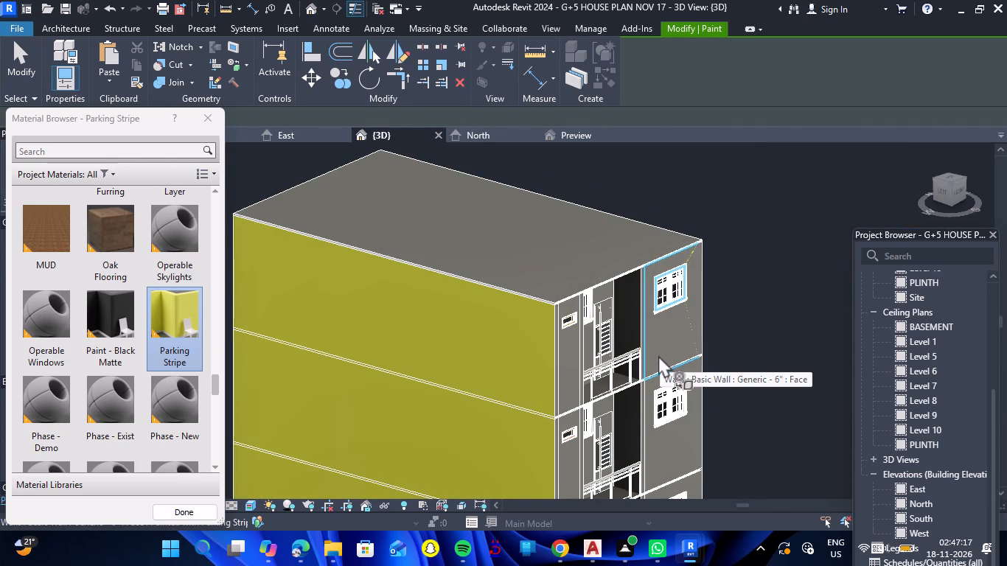
{"action": "left_click", "coordinate": [572, 354]}
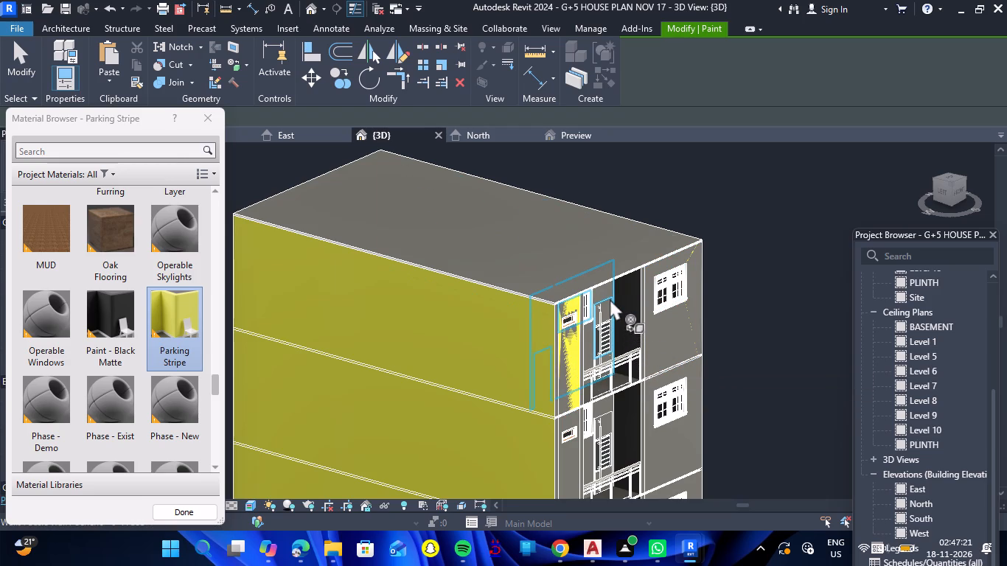
{"action": "scroll", "coordinate": [637, 302], "scroll_direction": "down", "scroll_amount": 4}
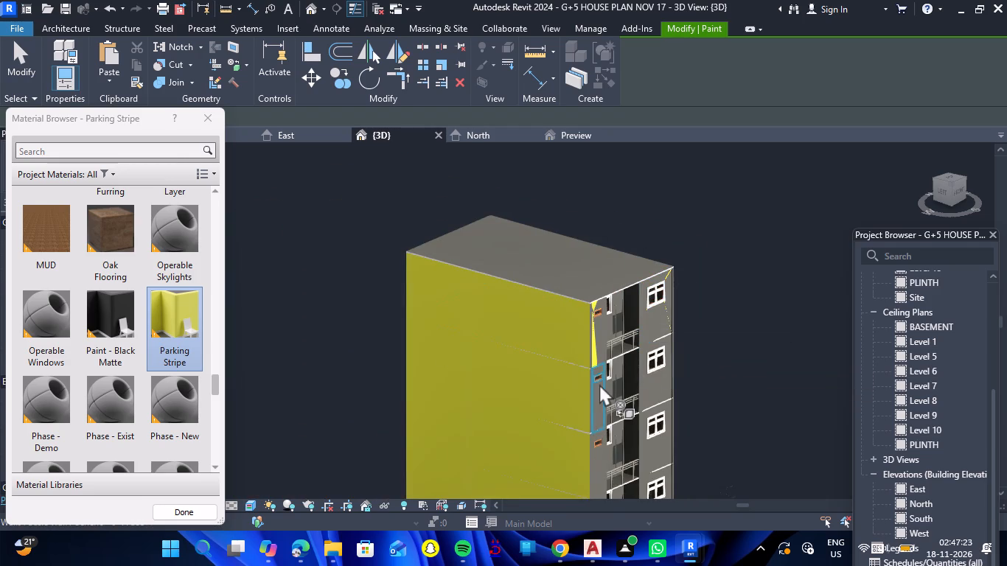
{"action": "scroll", "coordinate": [599, 384], "scroll_direction": "up", "scroll_amount": 7}
{"action": "left_click", "coordinate": [596, 410]}
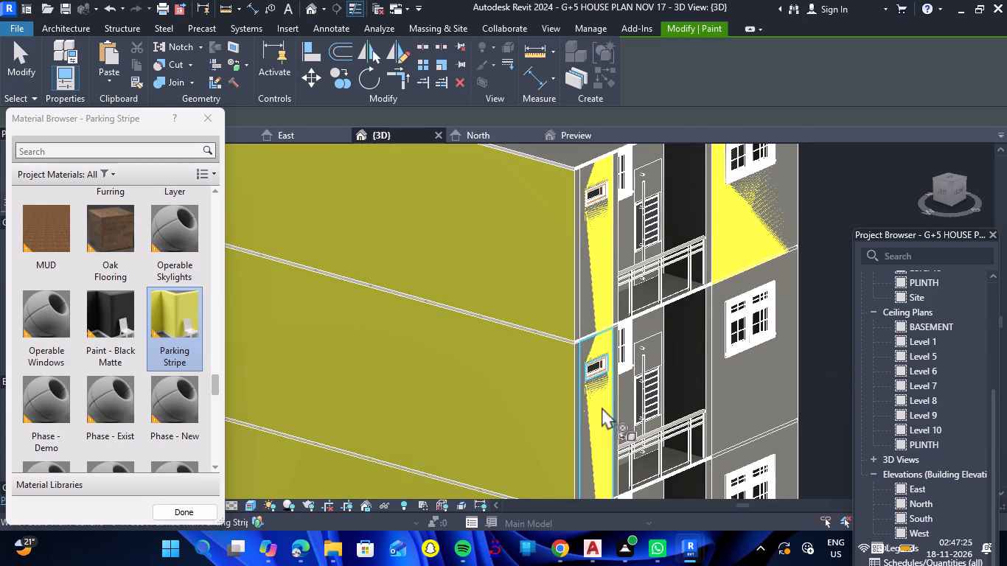
{"action": "left_click", "coordinate": [732, 377]}
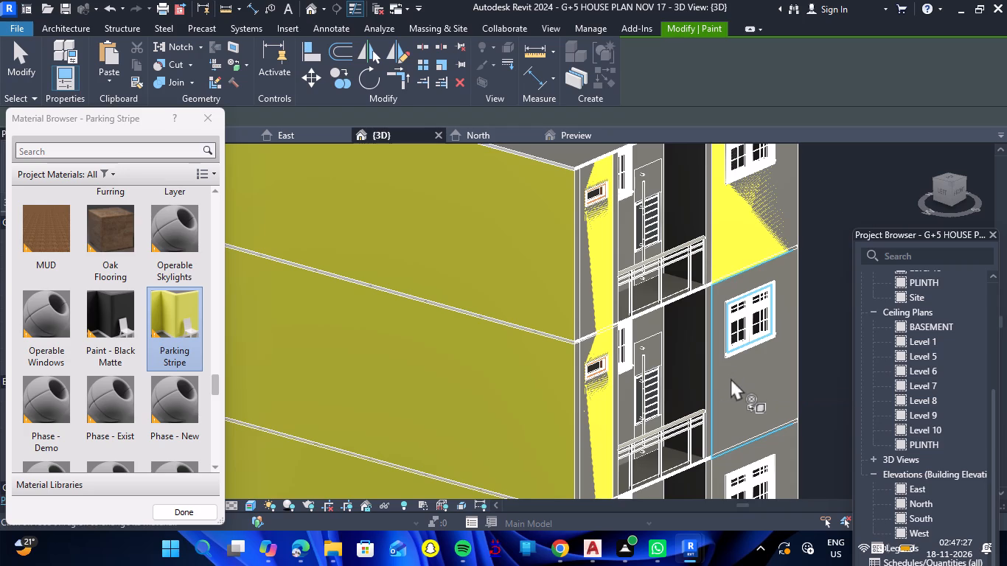
Paint the third-from-top storey's narrow corner wall and windowed wall with Parking Stripe, and retry both walls on the storey above.
{"action": "scroll", "coordinate": [725, 340], "scroll_direction": "down", "scroll_amount": 7}
{"action": "scroll", "coordinate": [672, 436], "scroll_direction": "up", "scroll_amount": 2}
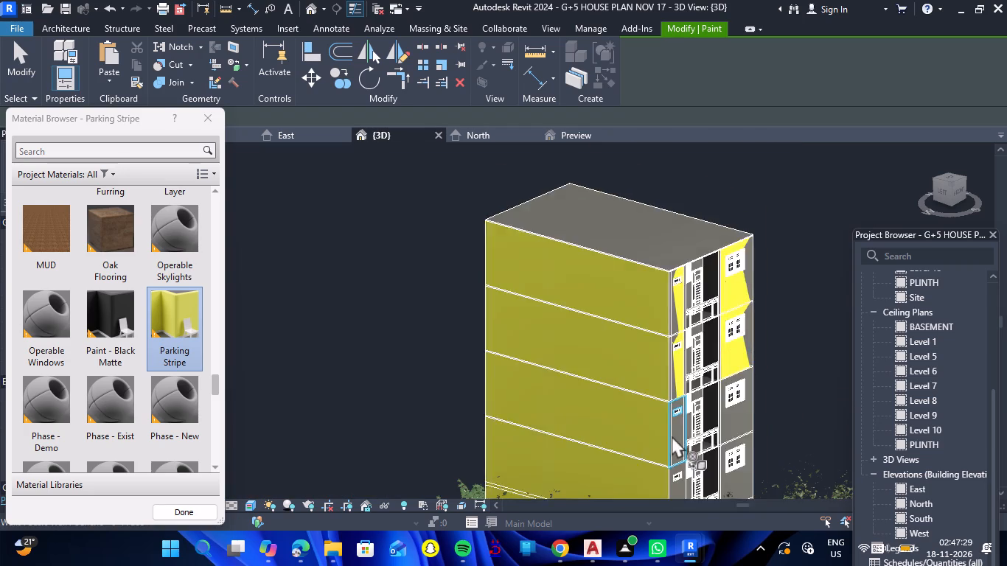
{"action": "scroll", "coordinate": [672, 436], "scroll_direction": "up", "scroll_amount": 3}
{"action": "left_click", "coordinate": [672, 436]}
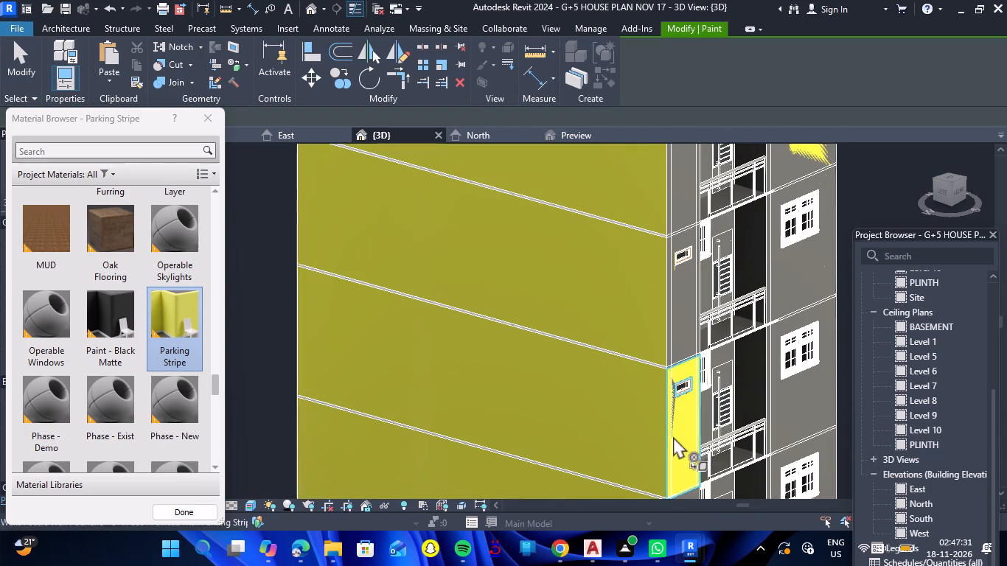
{"action": "left_click", "coordinate": [687, 326]}
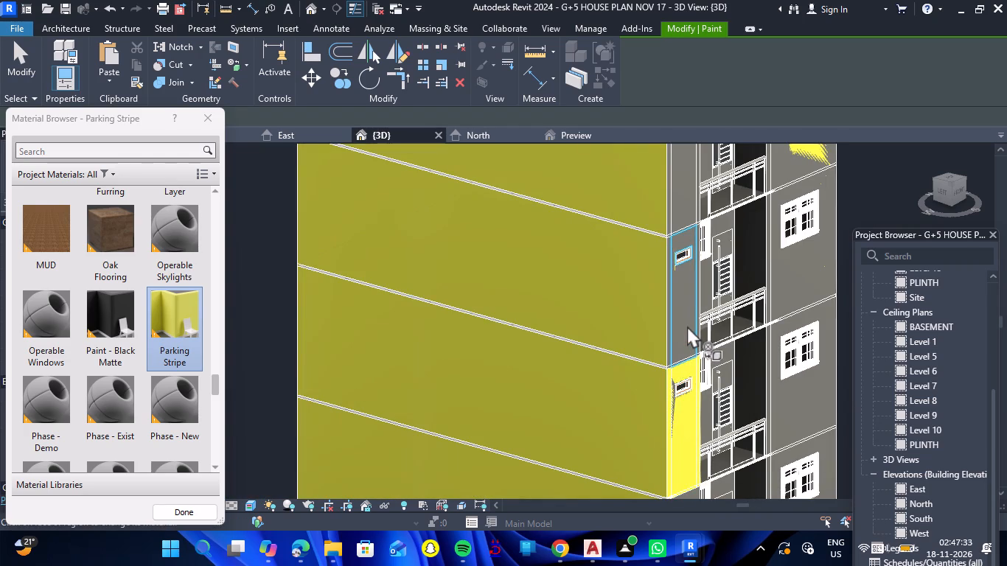
{"action": "left_click", "coordinate": [804, 283]}
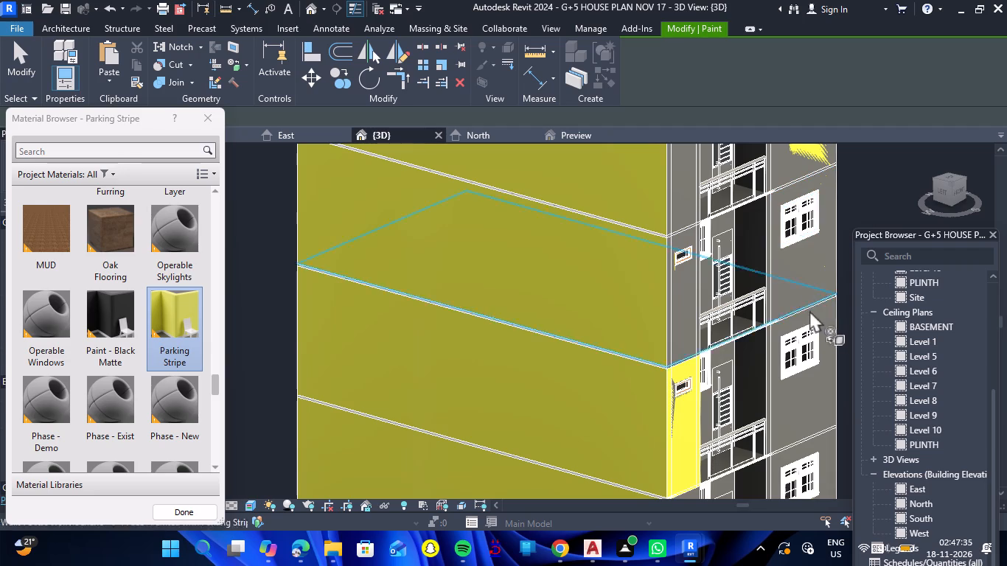
{"action": "left_click", "coordinate": [806, 391]}
Paint the narrow corner walls and windowed walls of the fourth and fifth storeys from the top with Parking Stripe.
{"action": "scroll", "coordinate": [756, 336], "scroll_direction": "down", "scroll_amount": 7}
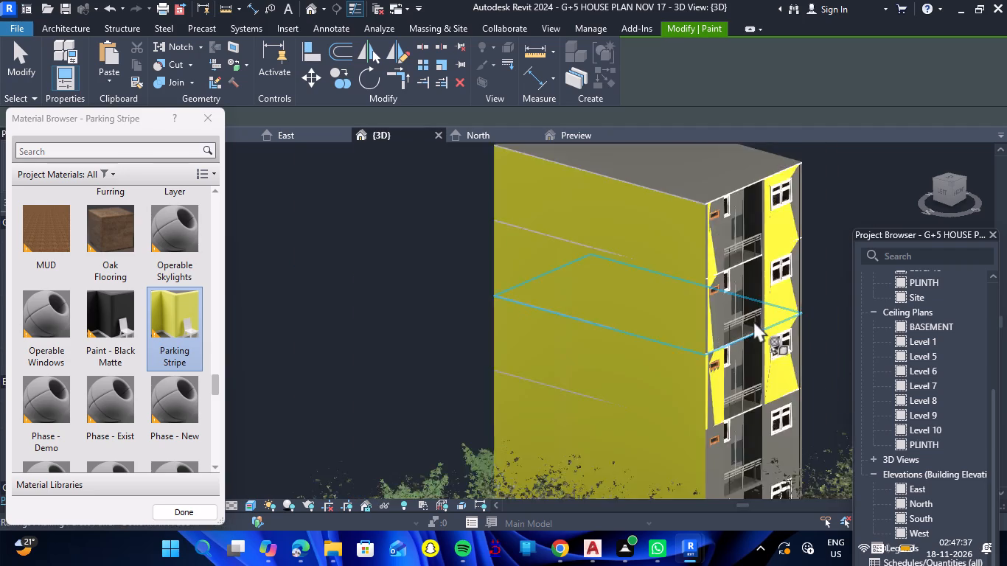
{"action": "scroll", "coordinate": [778, 404], "scroll_direction": "up", "scroll_amount": 7}
{"action": "left_click", "coordinate": [773, 410]}
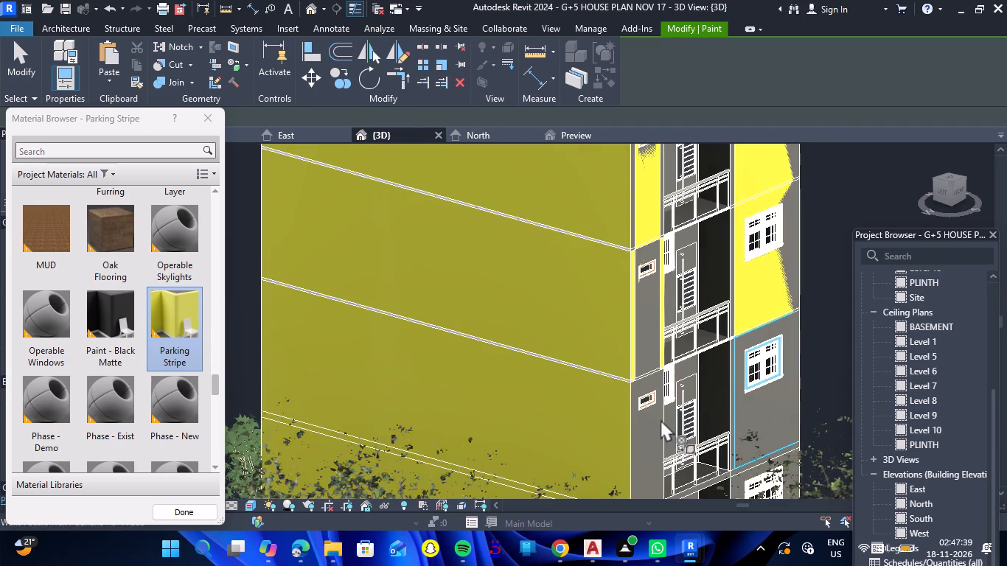
{"action": "left_click", "coordinate": [651, 430]}
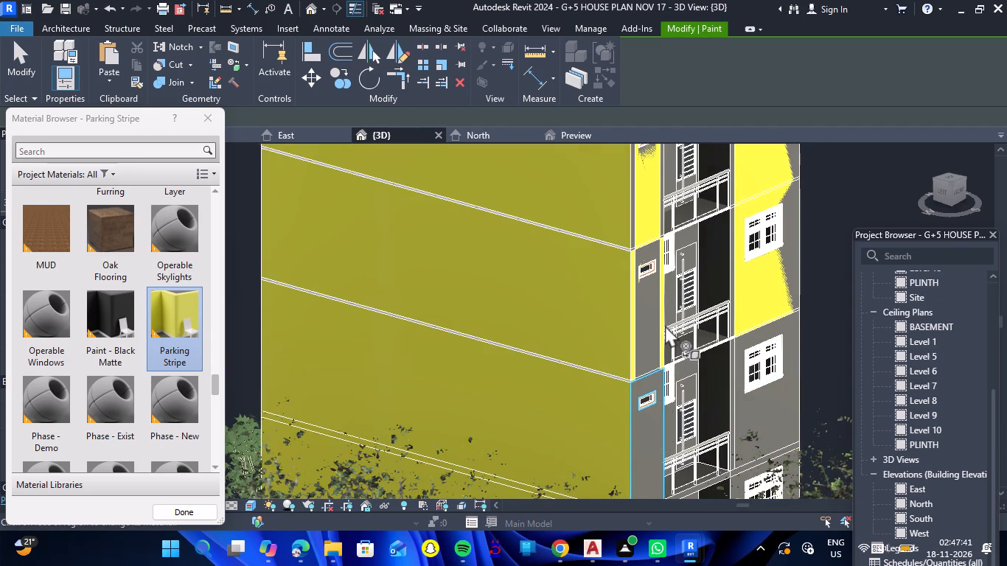
{"action": "scroll", "coordinate": [665, 325], "scroll_direction": "down", "scroll_amount": 8}
{"action": "scroll", "coordinate": [667, 405], "scroll_direction": "up", "scroll_amount": 8}
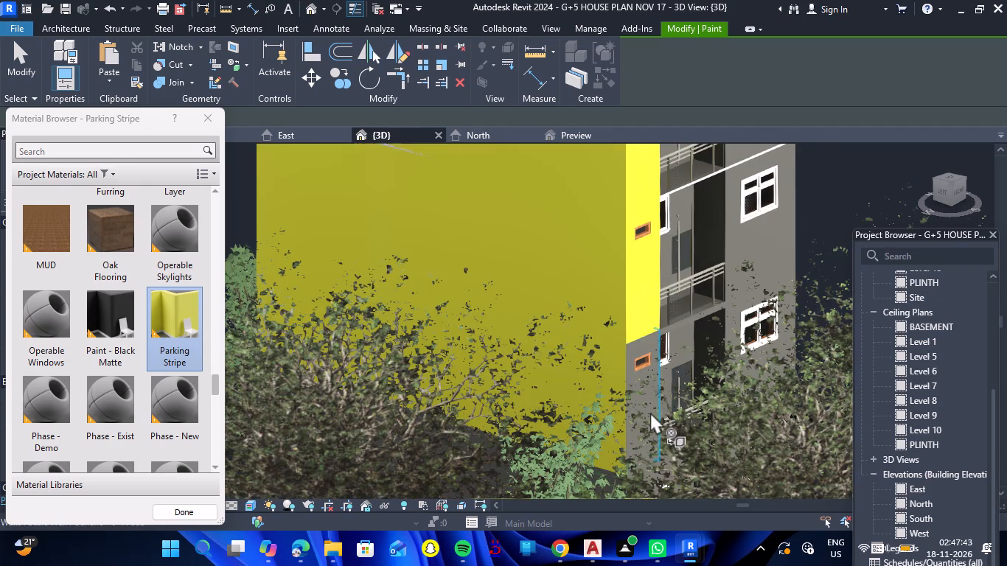
{"action": "left_click", "coordinate": [648, 413]}
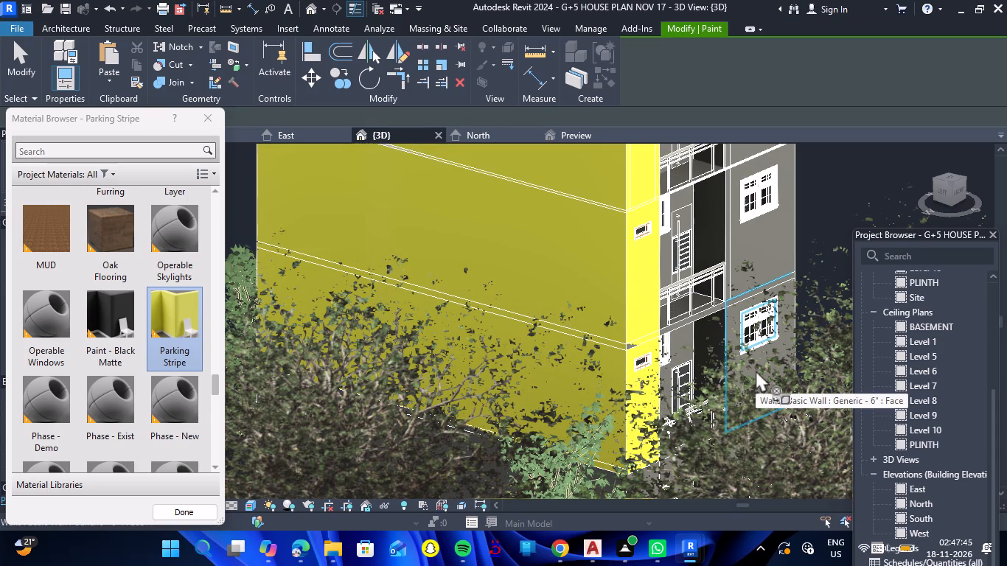
{"action": "left_click", "coordinate": [756, 370]}
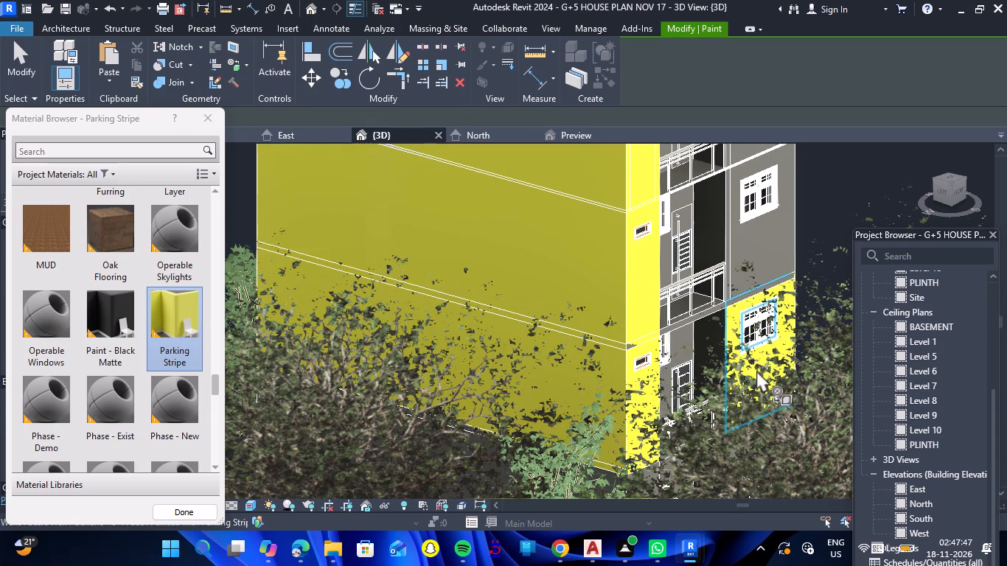
Retry painting the fourth-from-top storey's windowed wall with Parking Stripe, and finish painting.
{"action": "scroll", "coordinate": [756, 370], "scroll_direction": "down", "scroll_amount": 4}
{"action": "left_click", "coordinate": [758, 298]}
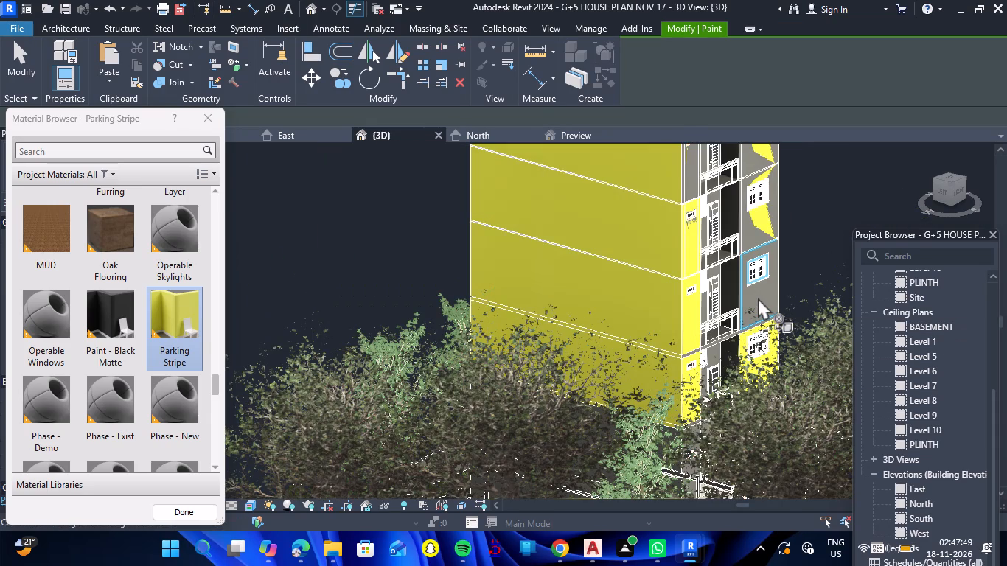
{"action": "left_click", "coordinate": [776, 298]}
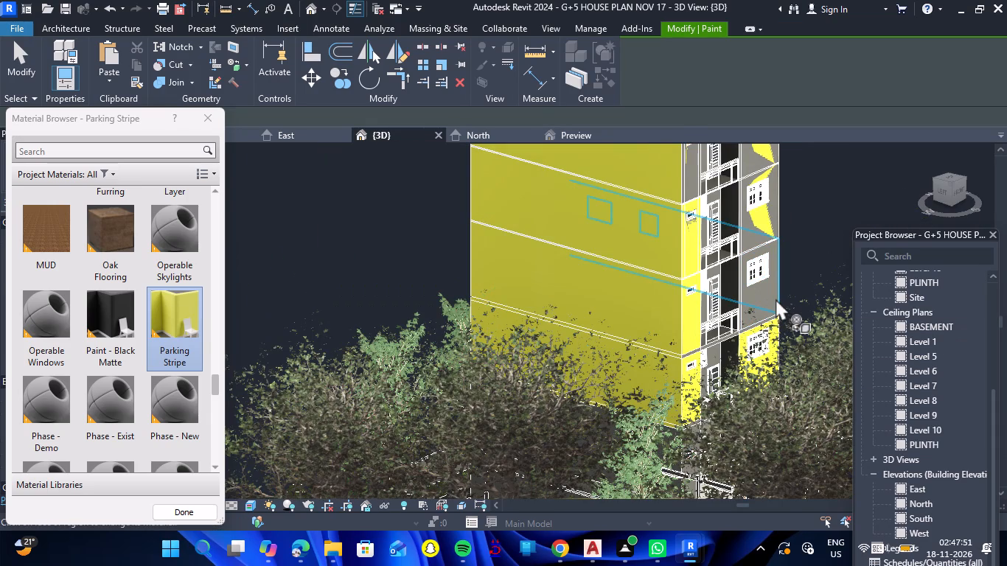
{"action": "key", "text": "Escape"}
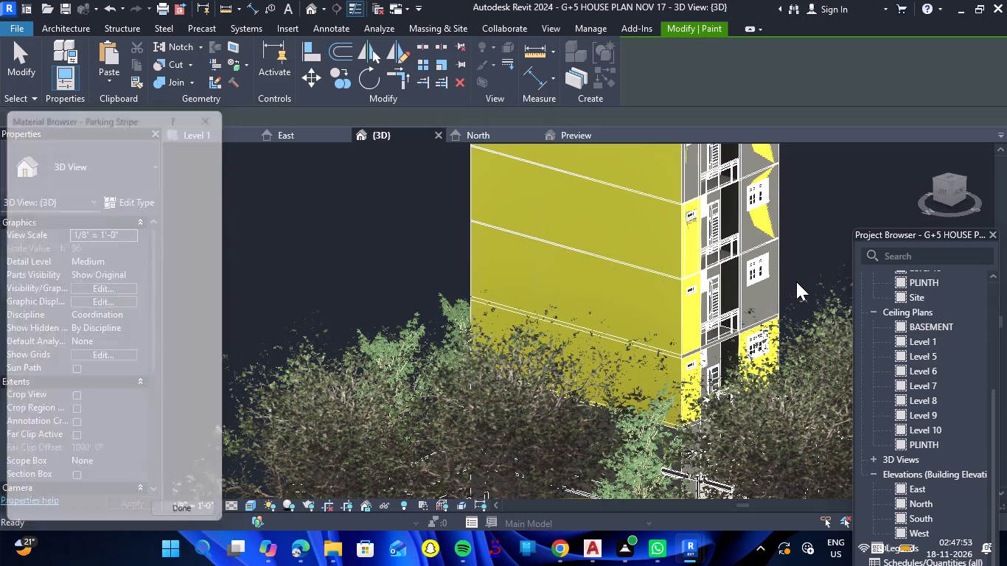
Select the Generic - 6" windowed wall on the top storey's balcony face.
{"action": "scroll", "coordinate": [797, 282], "scroll_direction": "down", "scroll_amount": 5}
{"action": "scroll", "coordinate": [808, 162], "scroll_direction": "up", "scroll_amount": 7}
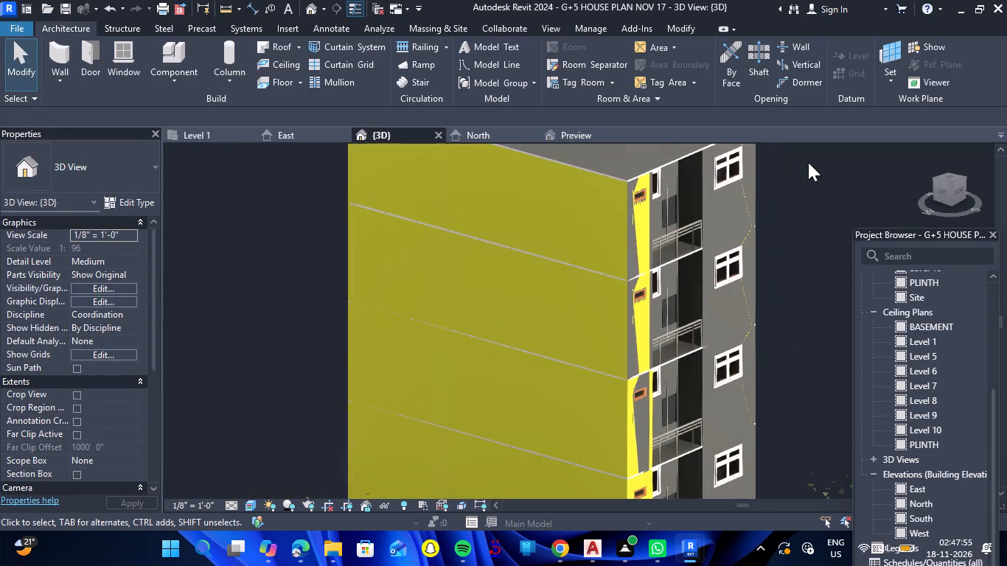
{"action": "left_click", "coordinate": [709, 220]}
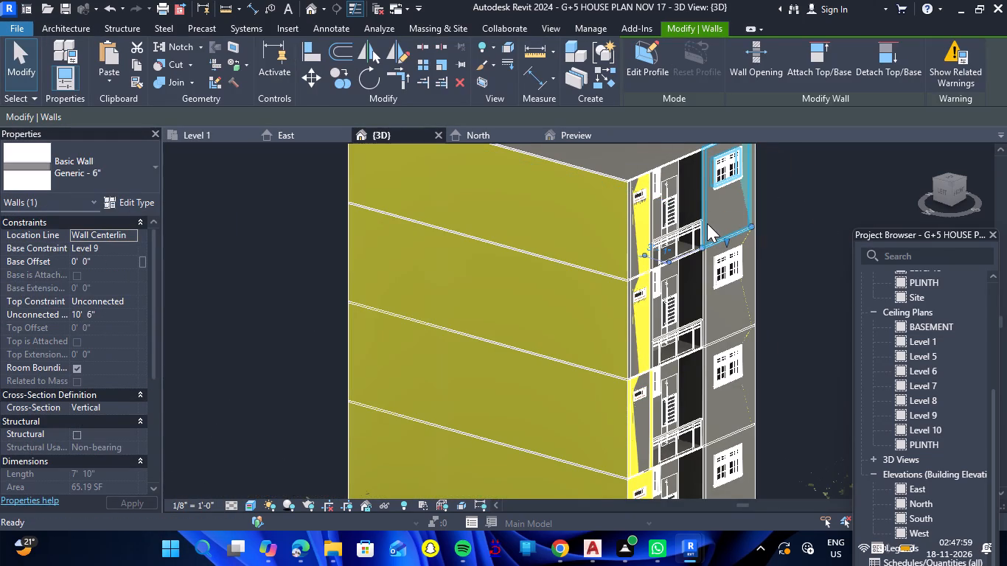
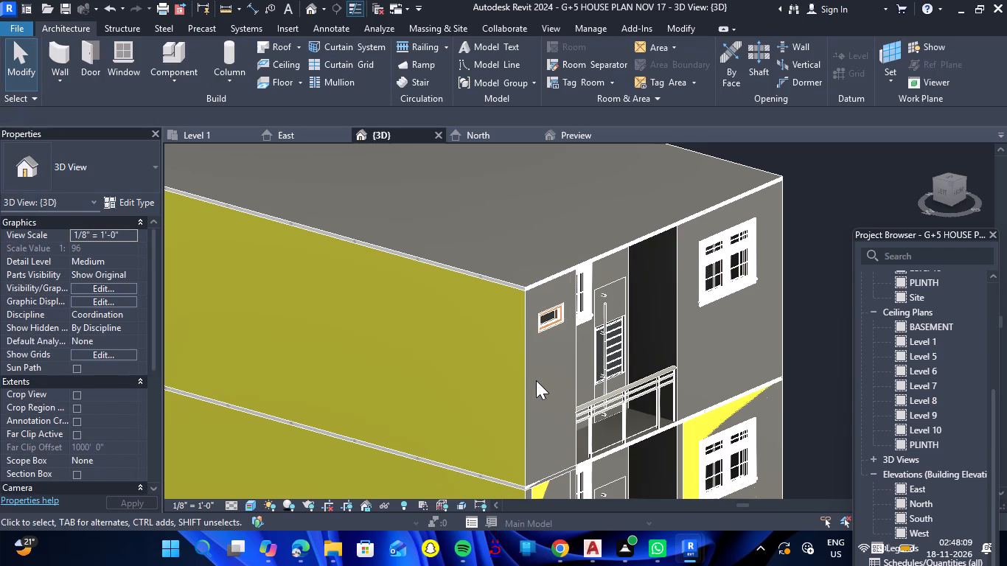
Paint the top storey's narrow corner wall and windowed wall with Parking Stripe, and finish painting.
{"action": "scroll", "coordinate": [555, 367], "scroll_direction": "down", "scroll_amount": 6}
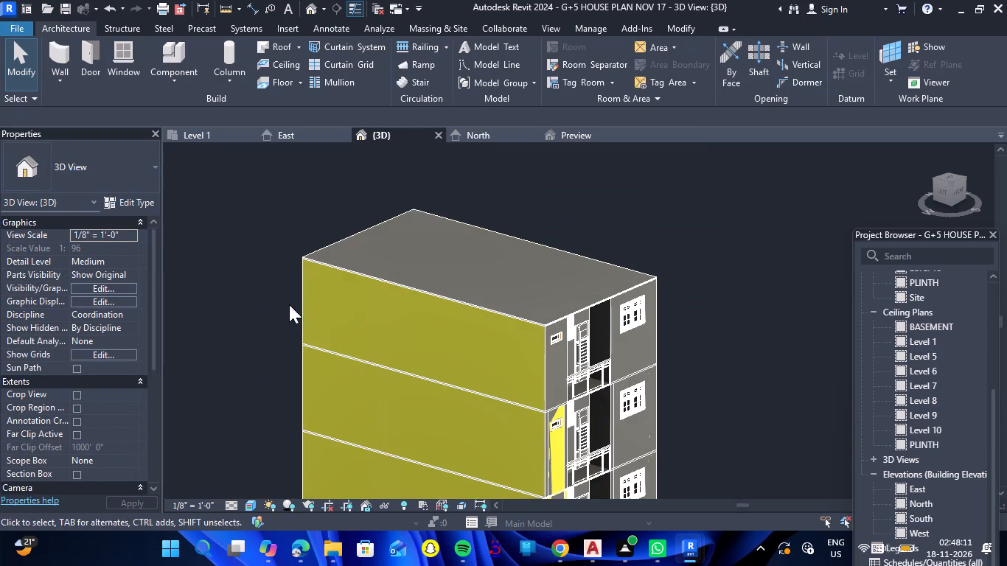
{"action": "type", "text": "PT"}
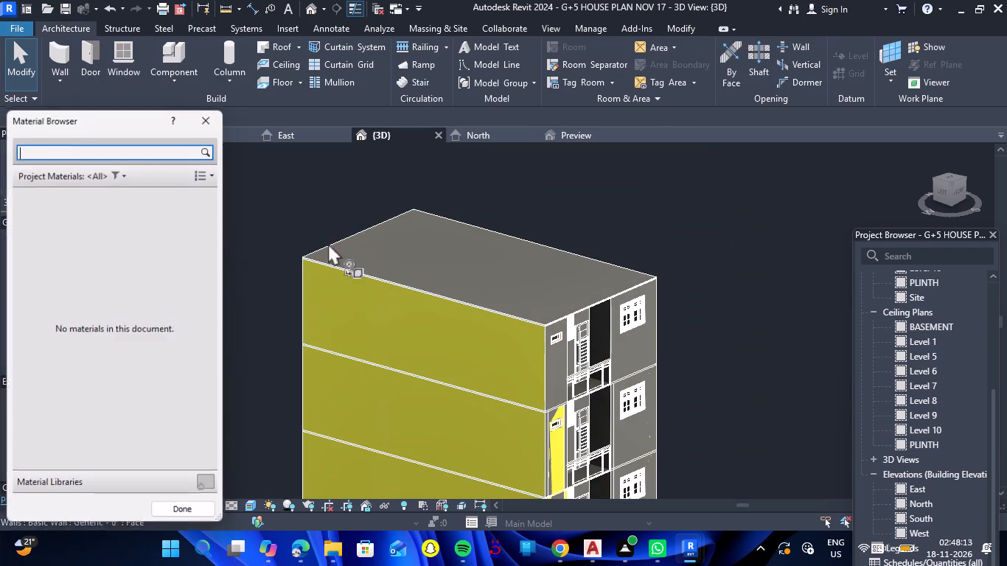
{"action": "left_click", "coordinate": [554, 362]}
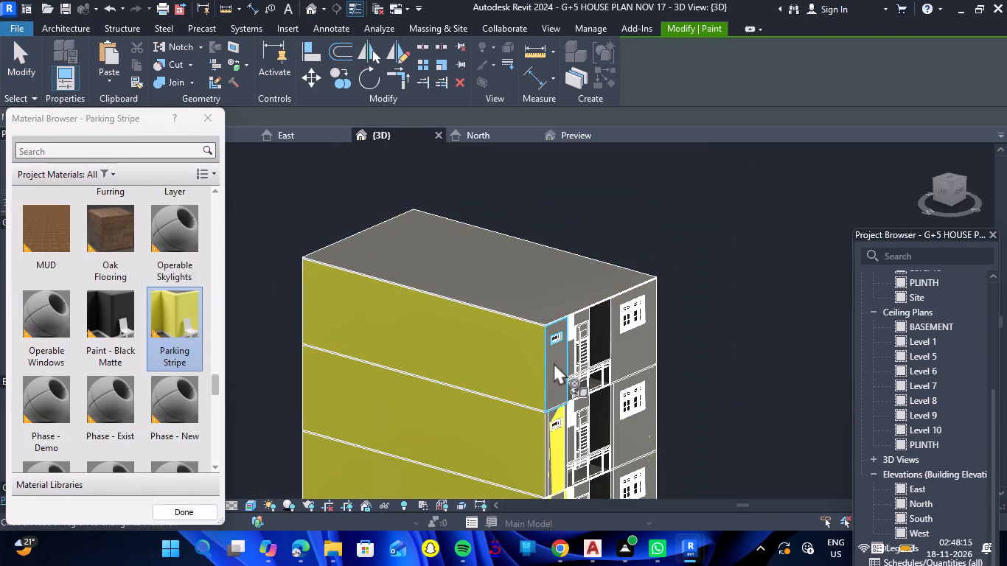
{"action": "left_click", "coordinate": [633, 365]}
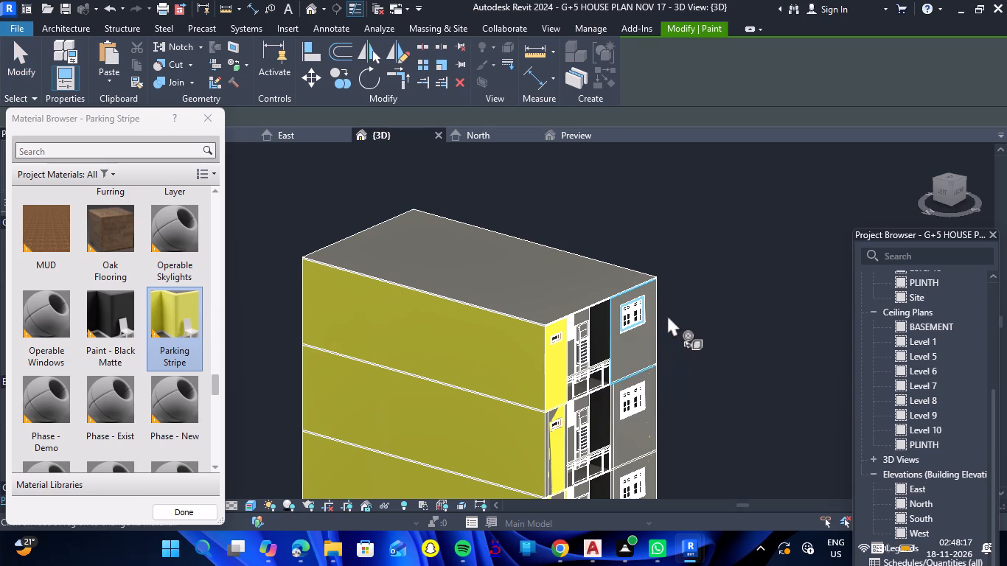
{"action": "scroll", "coordinate": [690, 279], "scroll_direction": "down", "scroll_amount": 5}
{"action": "scroll", "coordinate": [668, 357], "scroll_direction": "up", "scroll_amount": 7}
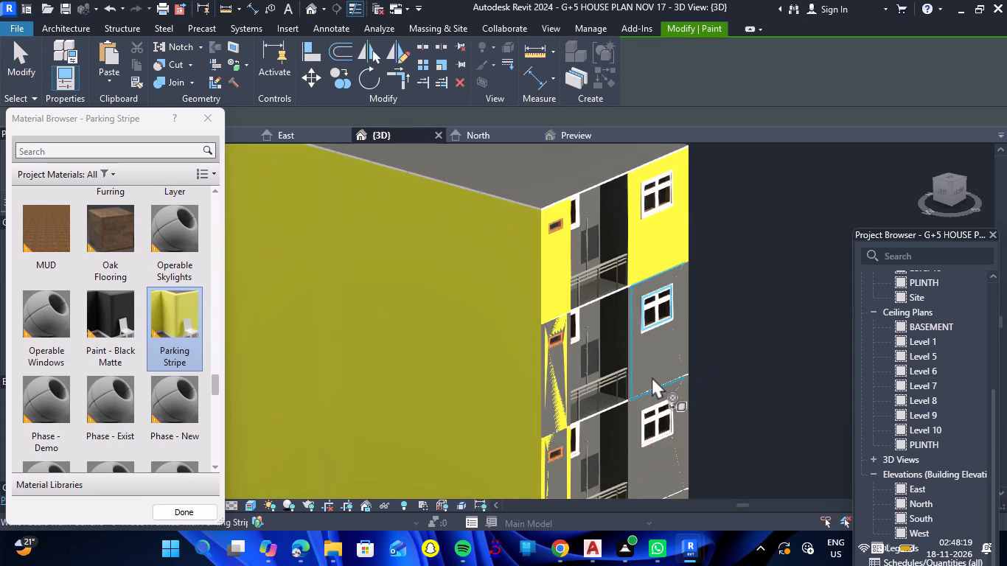
{"action": "key", "text": "Escape"}
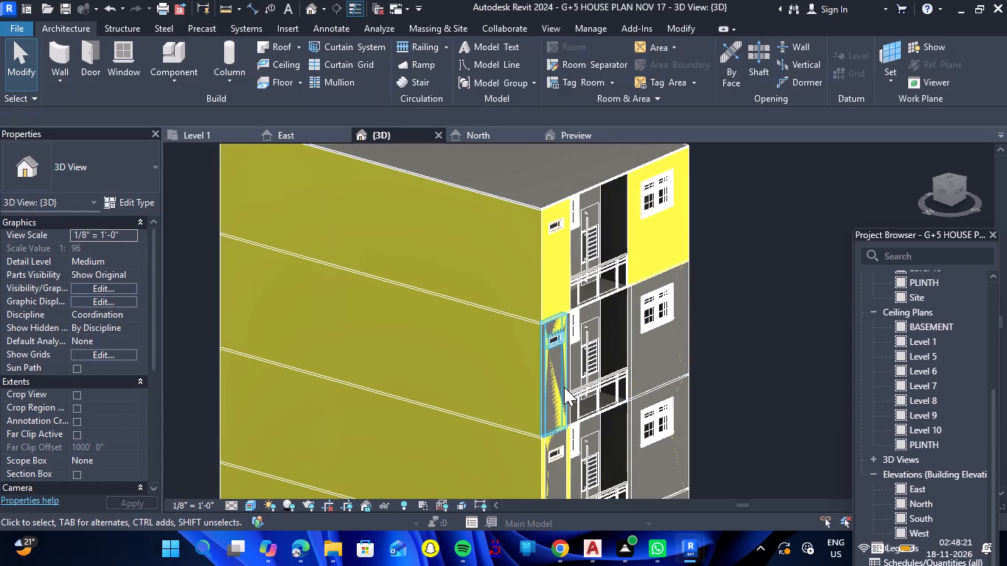
Delete the overlapping Generic - 6" corner wall and windowed wall on the second storey from the top, based on Level 8.
{"action": "left_click", "coordinate": [564, 387]}
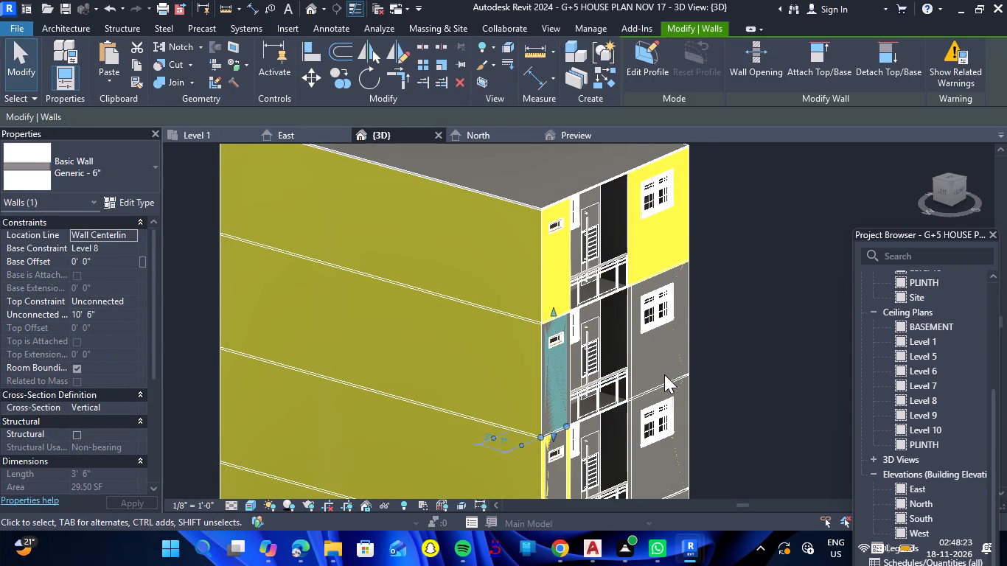
{"action": "left_click", "coordinate": [663, 380], "text": "ctrl"}
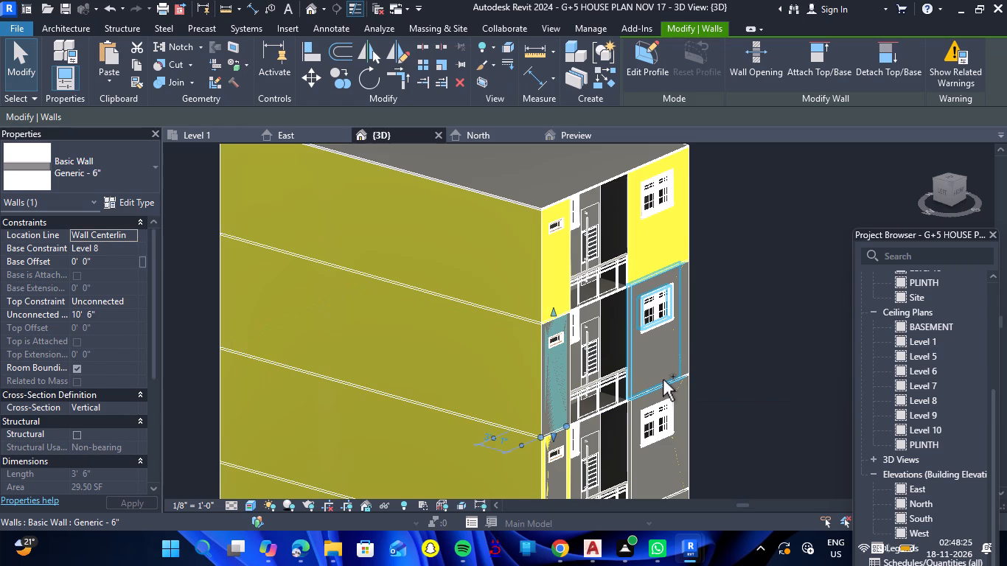
{"action": "key", "text": "Delete"}
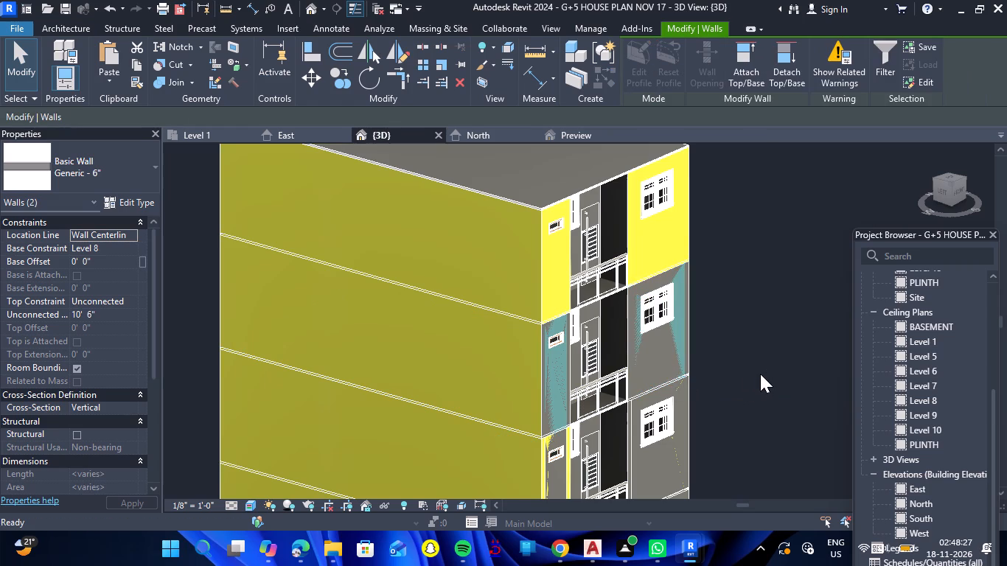
Select the overlapping Generic - 6" corner wall and windowed wall together on the third storey from the top, based on Level 7.
{"action": "scroll", "coordinate": [702, 312], "scroll_direction": "down", "scroll_amount": 5}
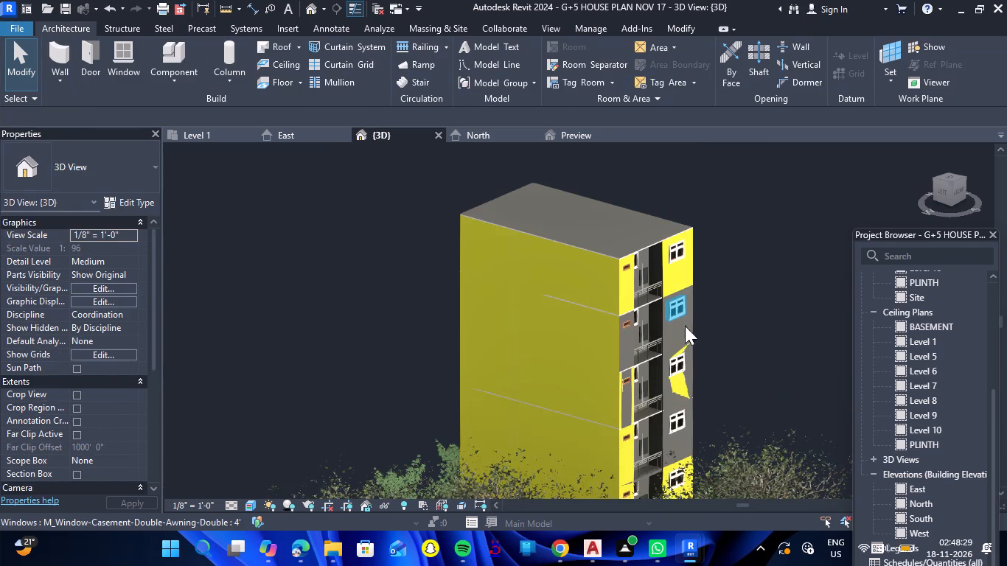
{"action": "scroll", "coordinate": [635, 445], "scroll_direction": "up", "scroll_amount": 7}
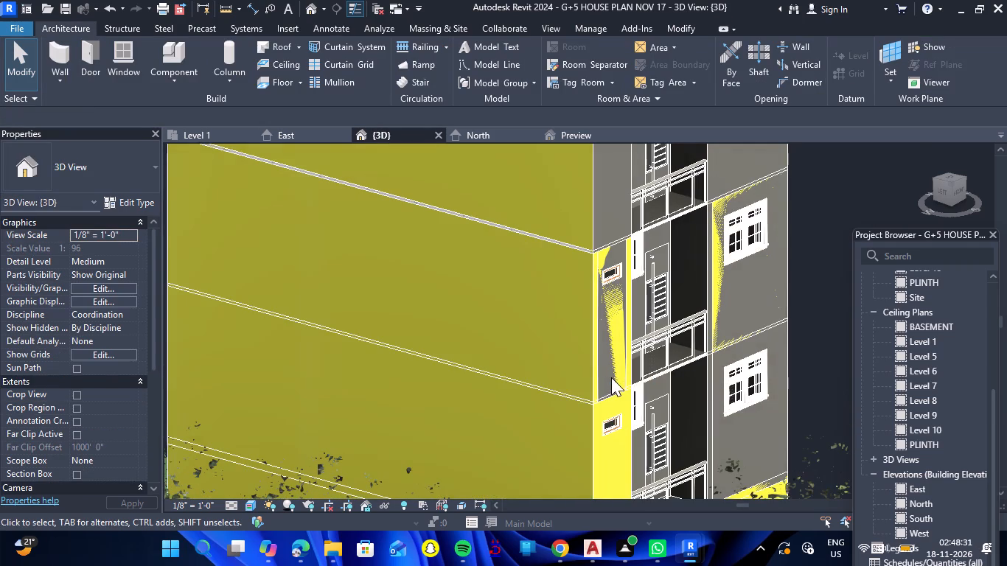
{"action": "left_click", "coordinate": [624, 370]}
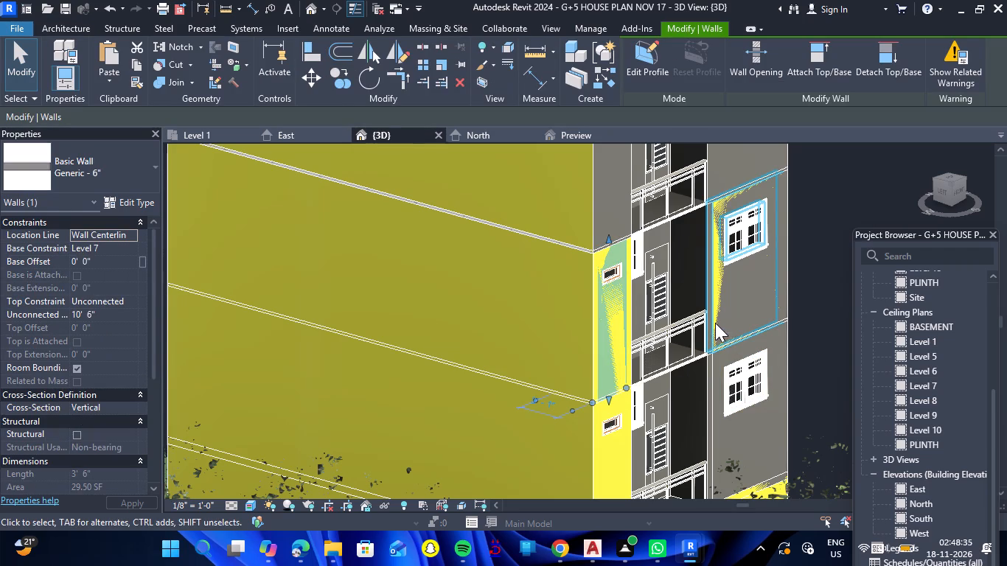
{"action": "left_click", "coordinate": [715, 323], "text": "ctrl"}
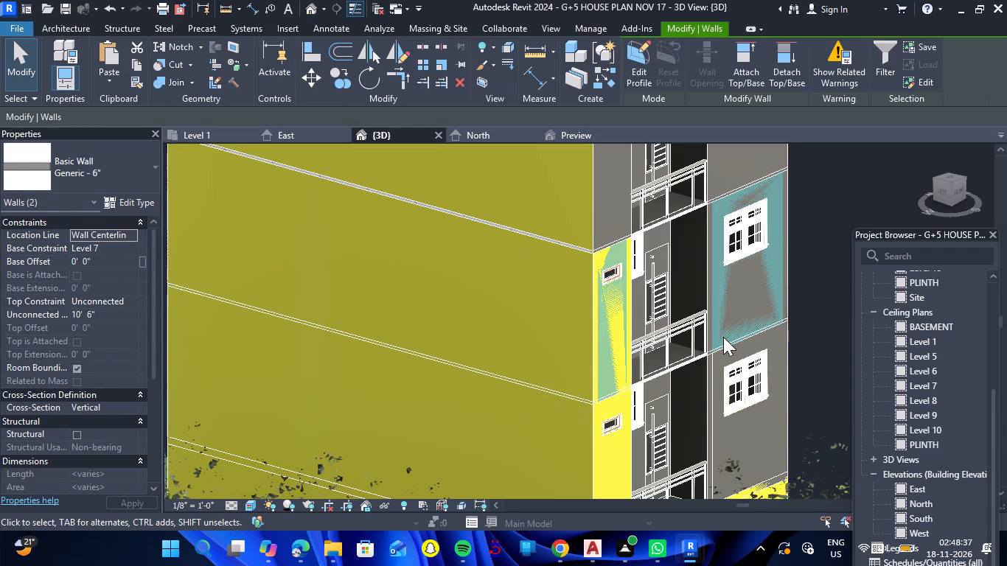
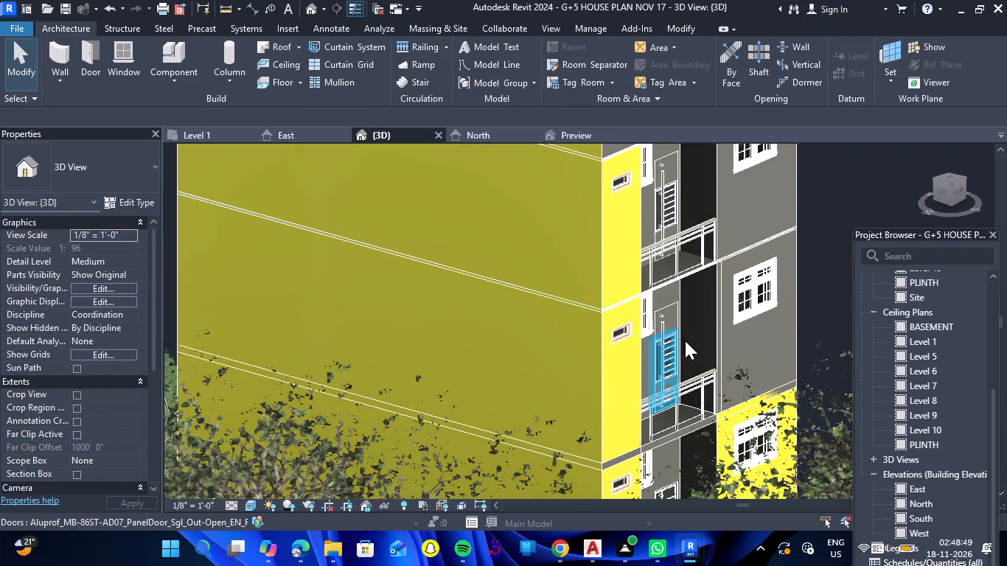
Paint the remaining grey corner wall and the three grey windowed walls below the top storey with Parking Stripe, and finish painting.
{"action": "scroll", "coordinate": [685, 340], "scroll_direction": "down", "scroll_amount": 6}
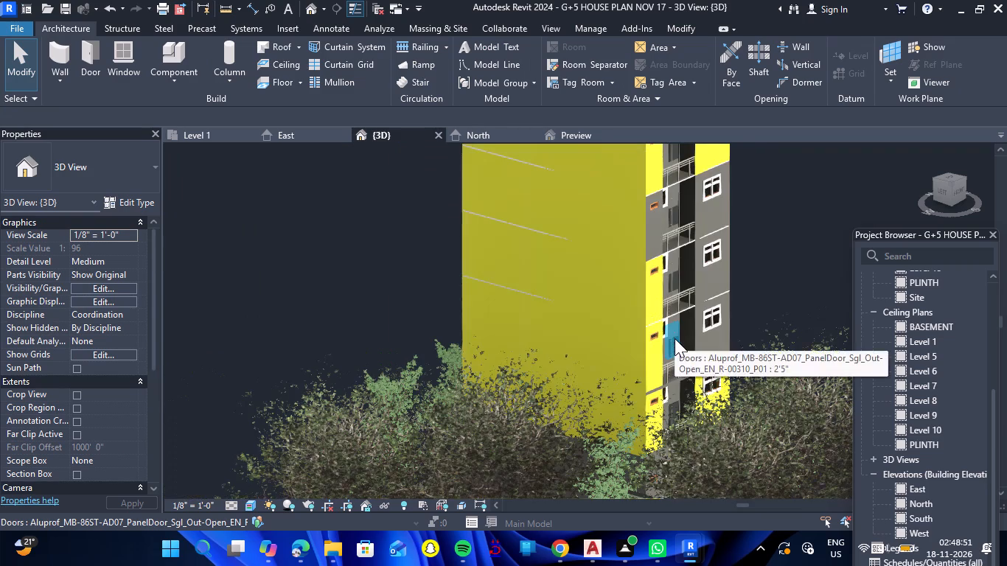
{"action": "type", "text": "PT"}
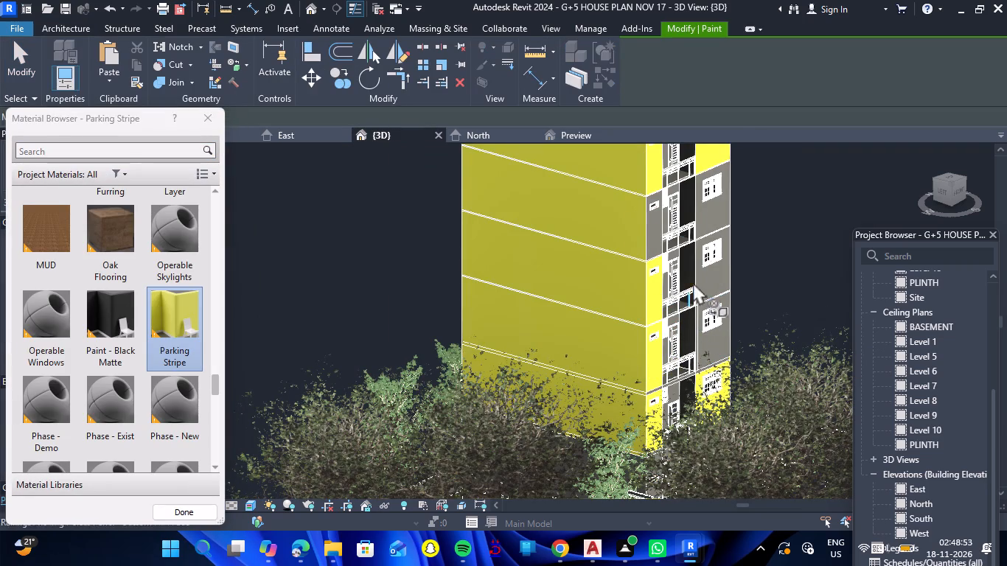
{"action": "left_click", "coordinate": [652, 242]}
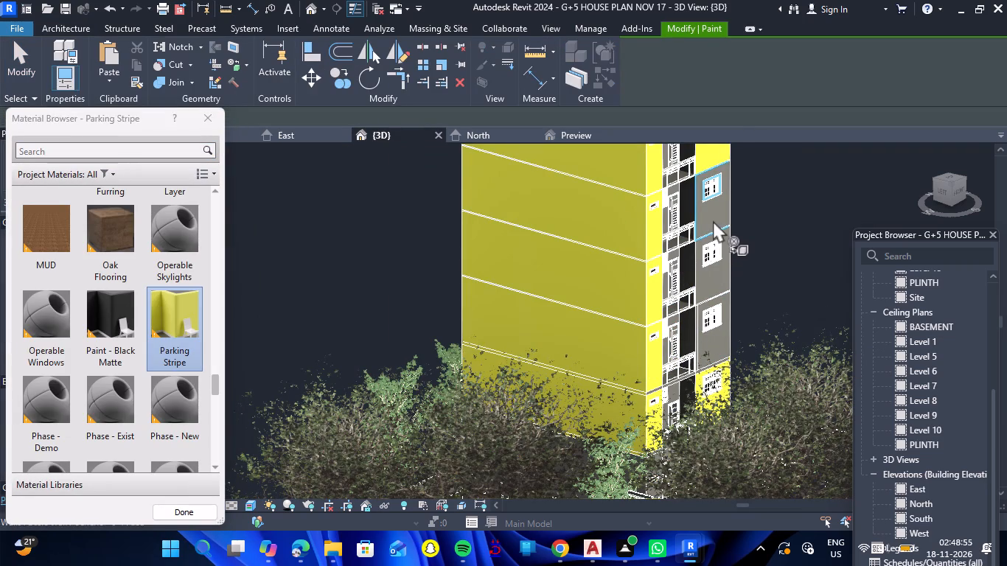
{"action": "left_click", "coordinate": [713, 220]}
{"action": "left_click", "coordinate": [719, 273]}
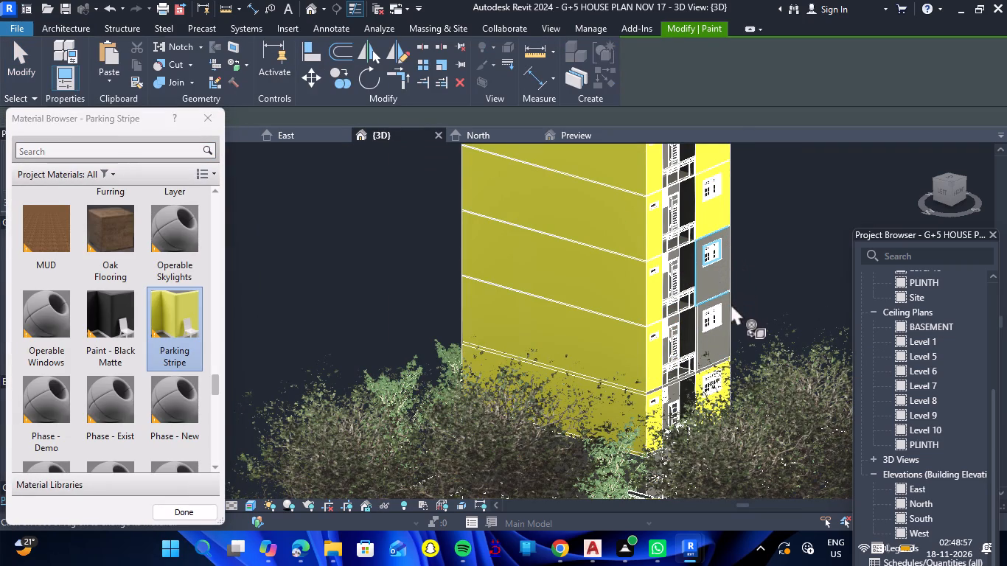
{"action": "left_click", "coordinate": [718, 346]}
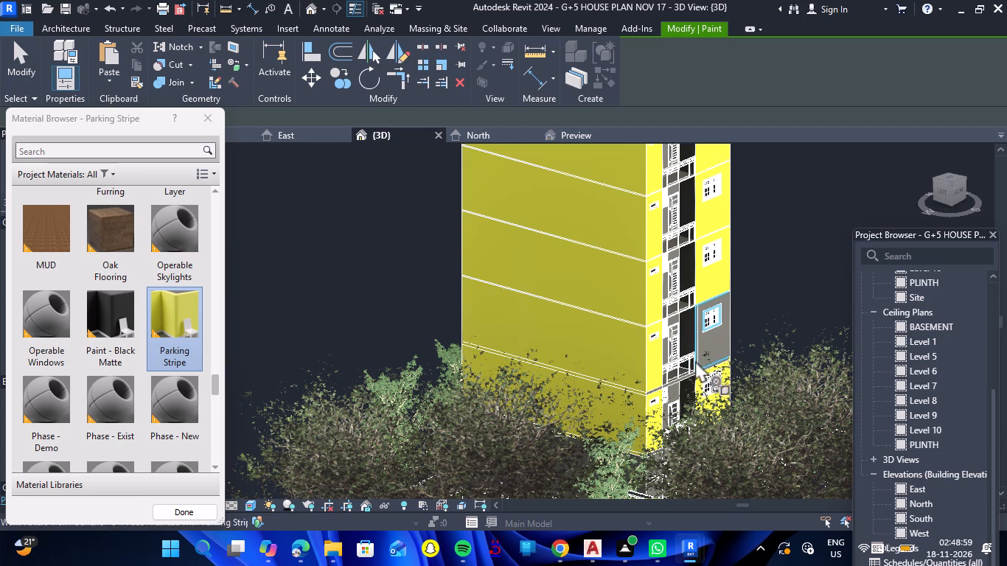
{"action": "left_click", "coordinate": [722, 341]}
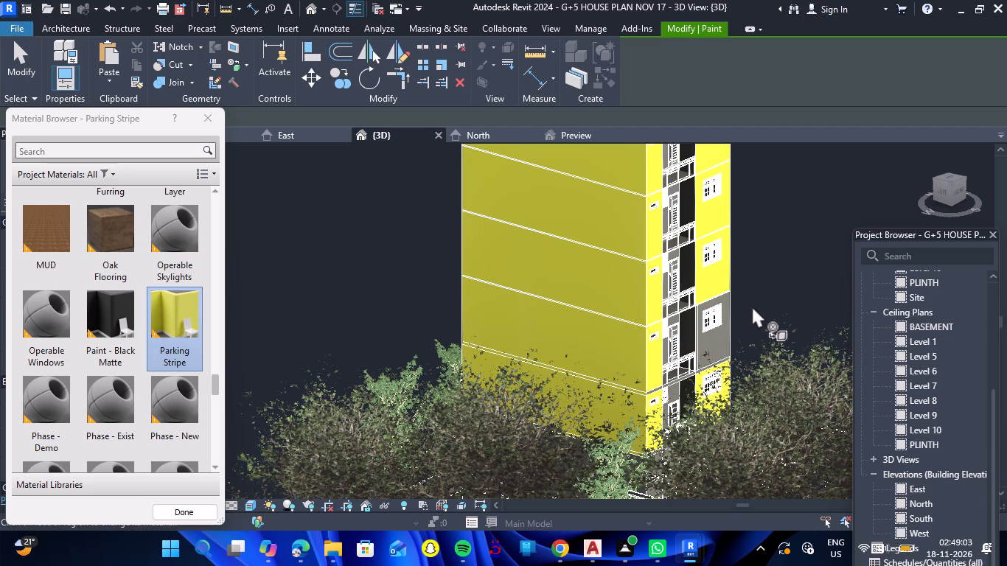
{"action": "key", "text": "Escape"}
Delete the overlapping Generic - 6" windowed wall on the storey whose windowed wall is still grey.
{"action": "scroll", "coordinate": [720, 339], "scroll_direction": "up", "scroll_amount": 5}
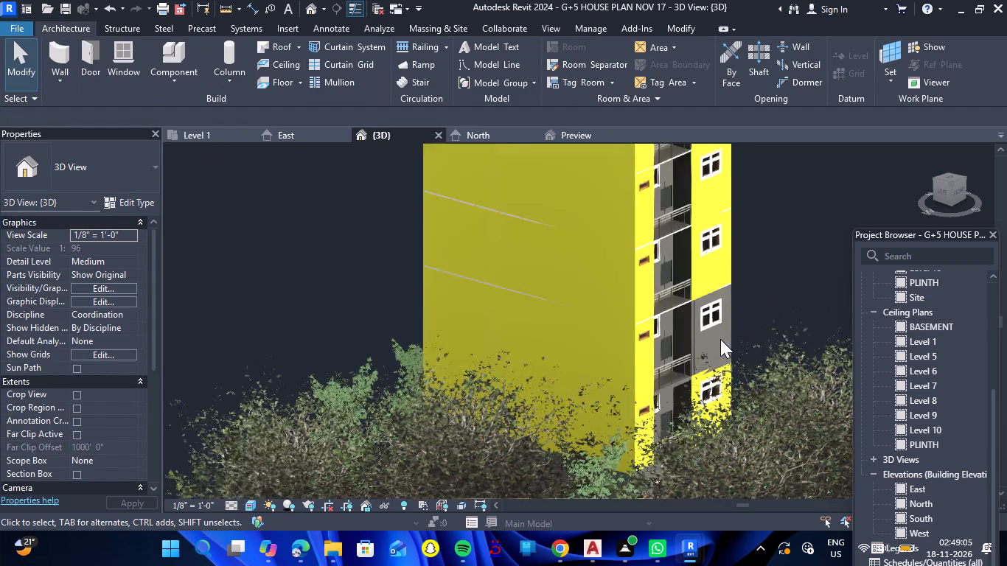
{"action": "scroll", "coordinate": [720, 339], "scroll_direction": "up", "scroll_amount": 1}
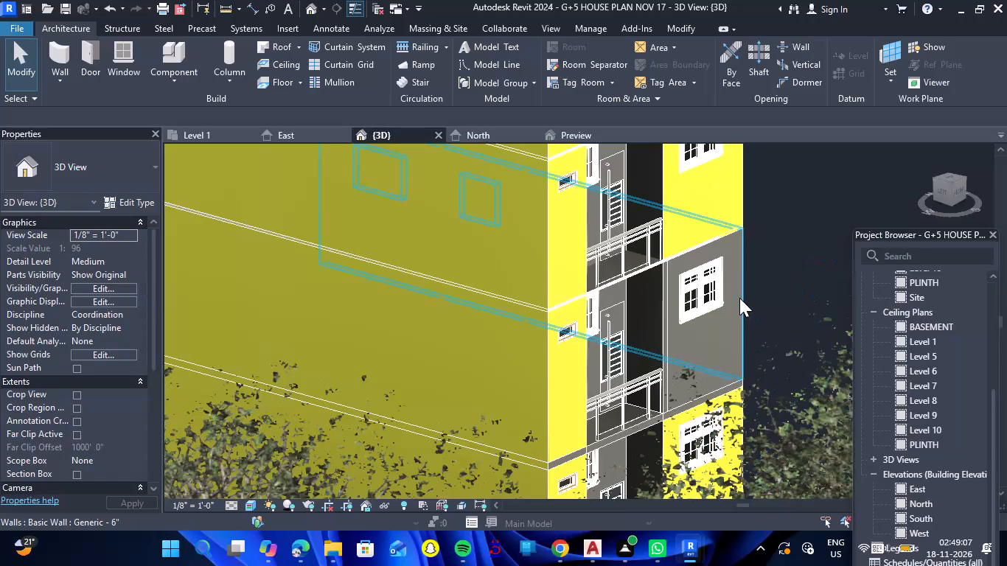
{"action": "left_click", "coordinate": [673, 294]}
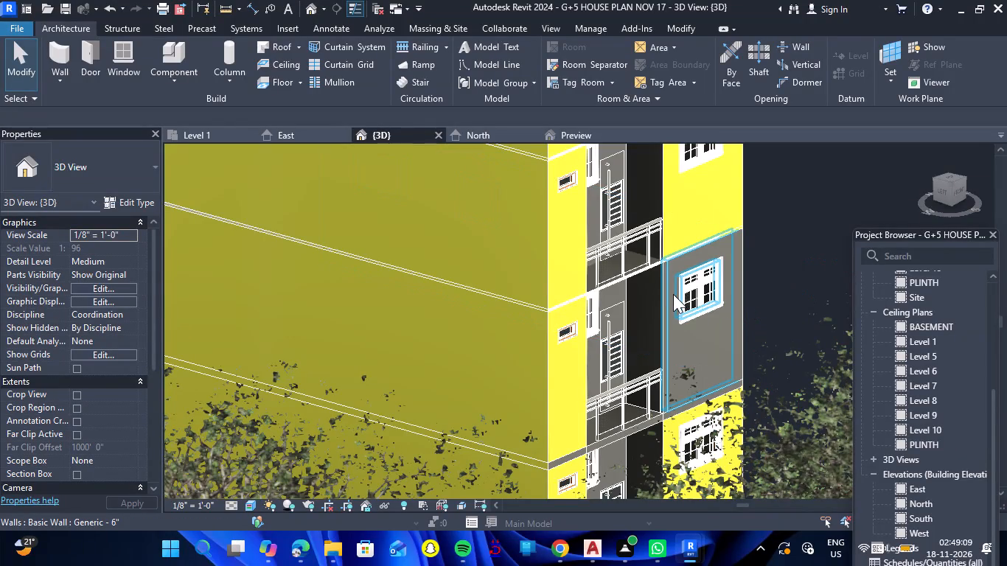
{"action": "key", "text": "Delete"}
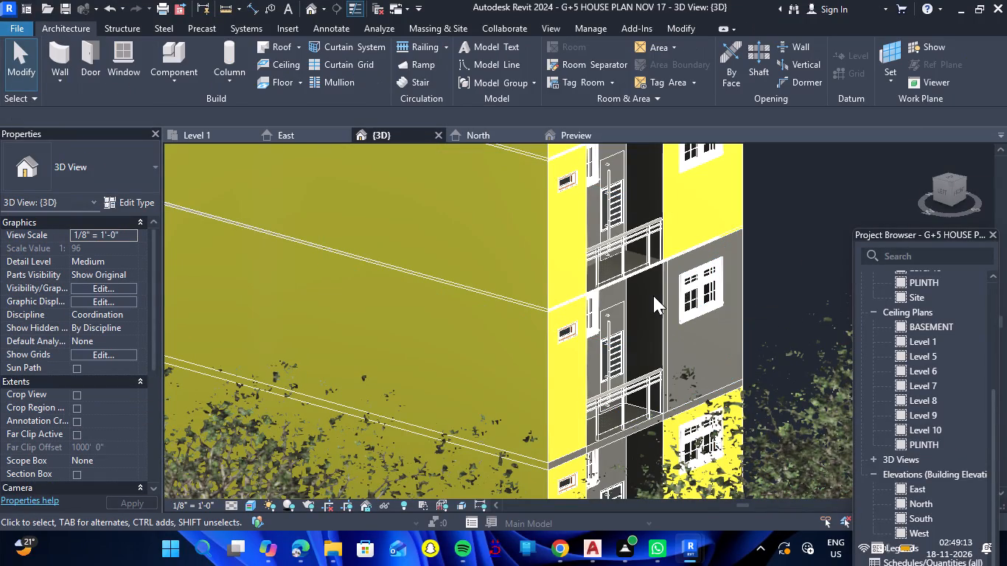
Paint the remaining grey windowed wall on that storey with Parking Stripe, and finish painting.
{"action": "type", "text": "PT"}
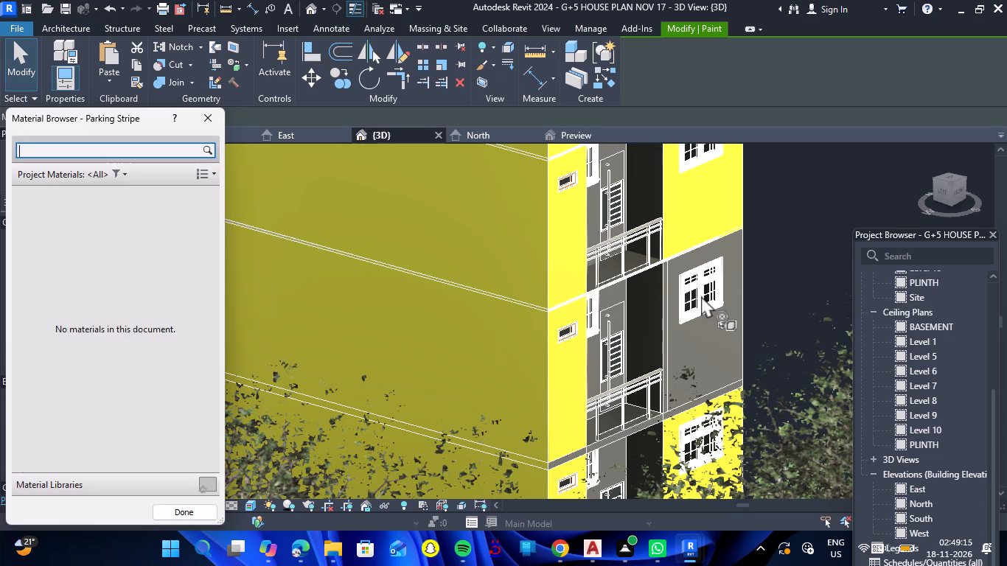
{"action": "left_click", "coordinate": [724, 329]}
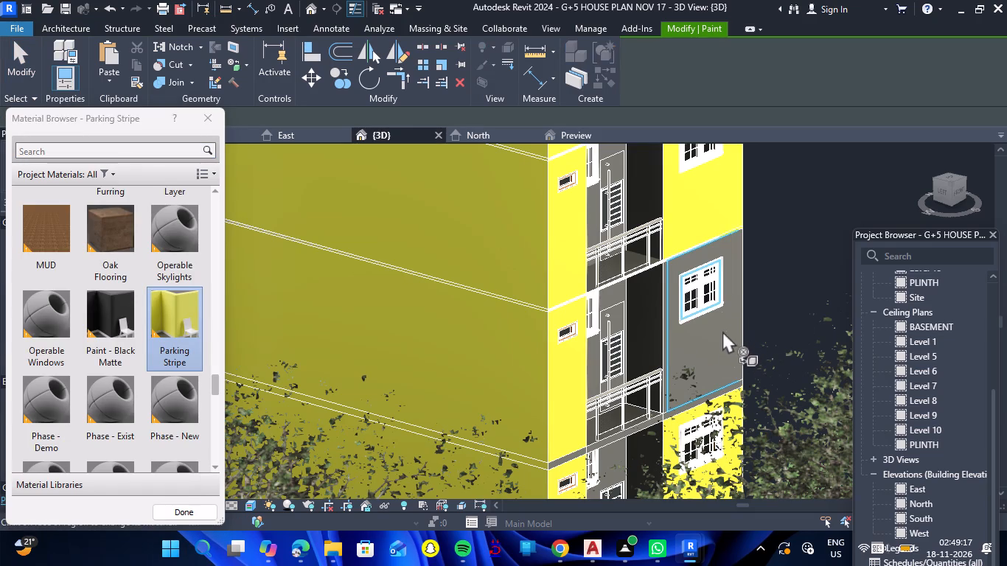
{"action": "key", "text": "Escape"}
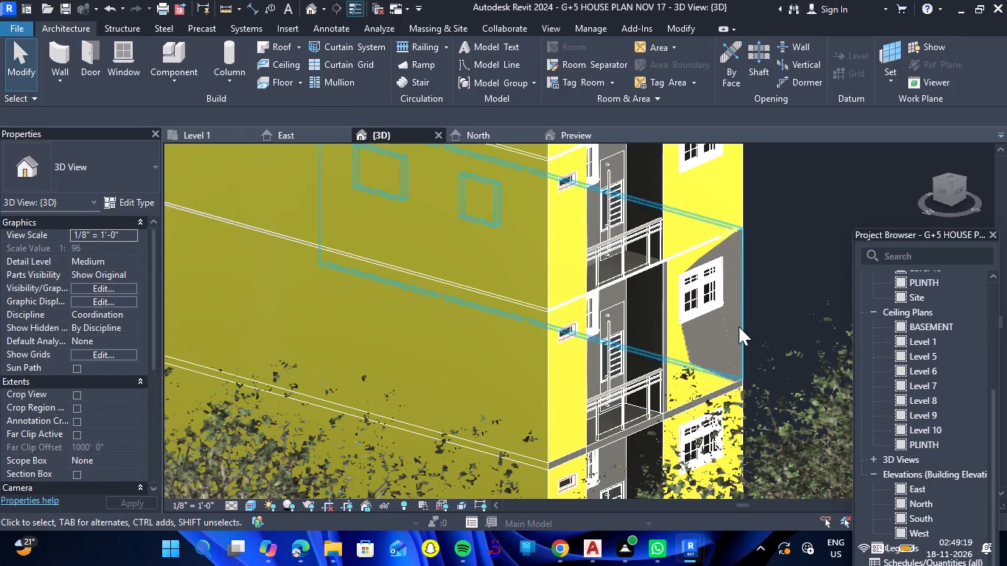
{"action": "key", "text": "Escape"}
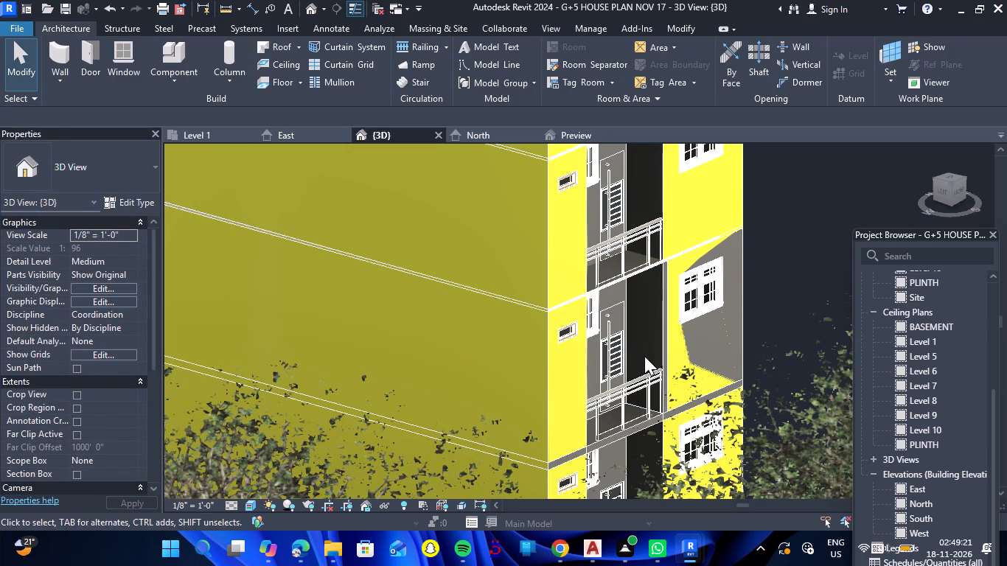
{"action": "key", "text": "Escape"}
Select the overlapping Generic - 6" windowed wall on the storey with the patchy grey and yellow face.
{"action": "left_click", "coordinate": [674, 357]}
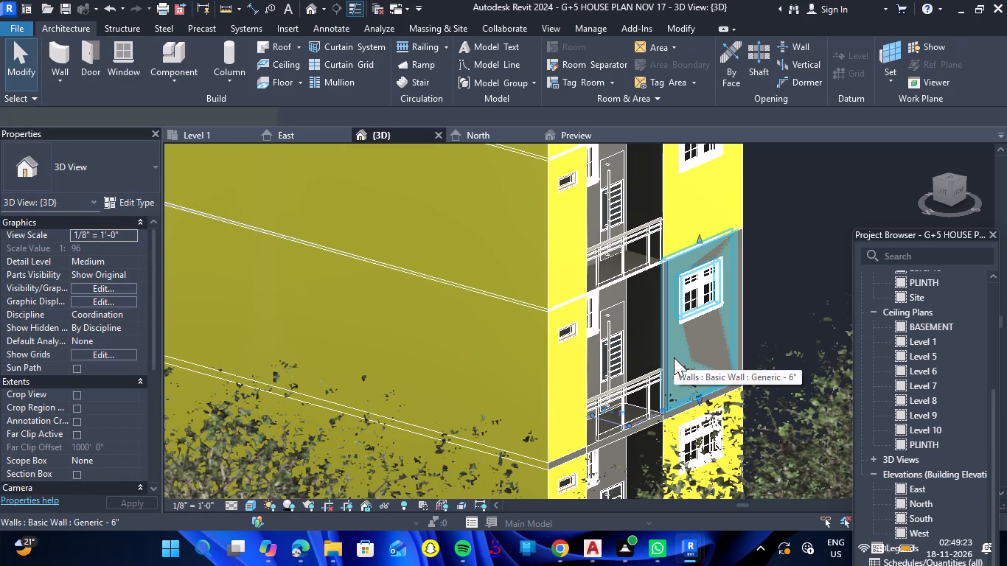
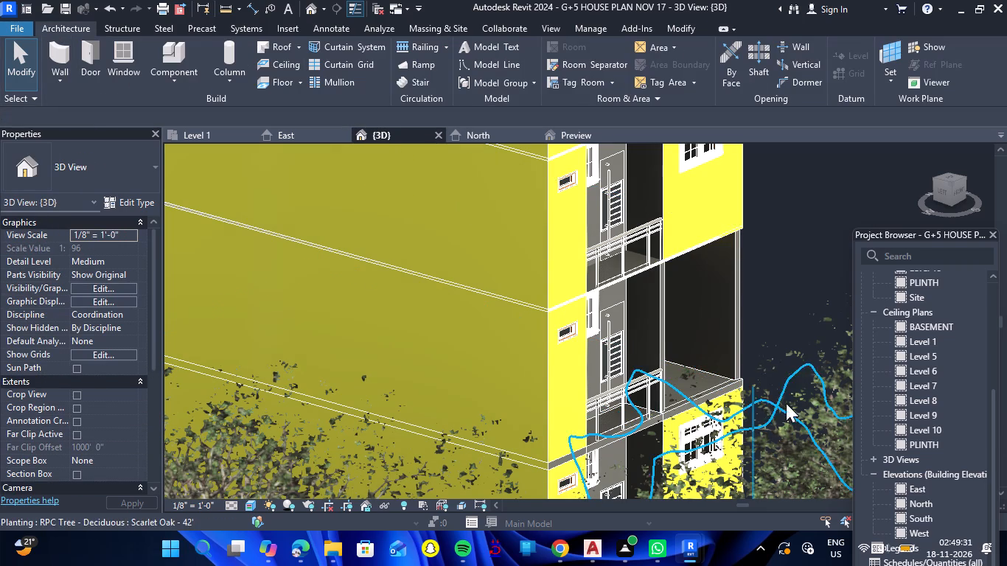
Undo the last deletion of the windowed wall.
{"action": "key", "text": "ctrl+z"}
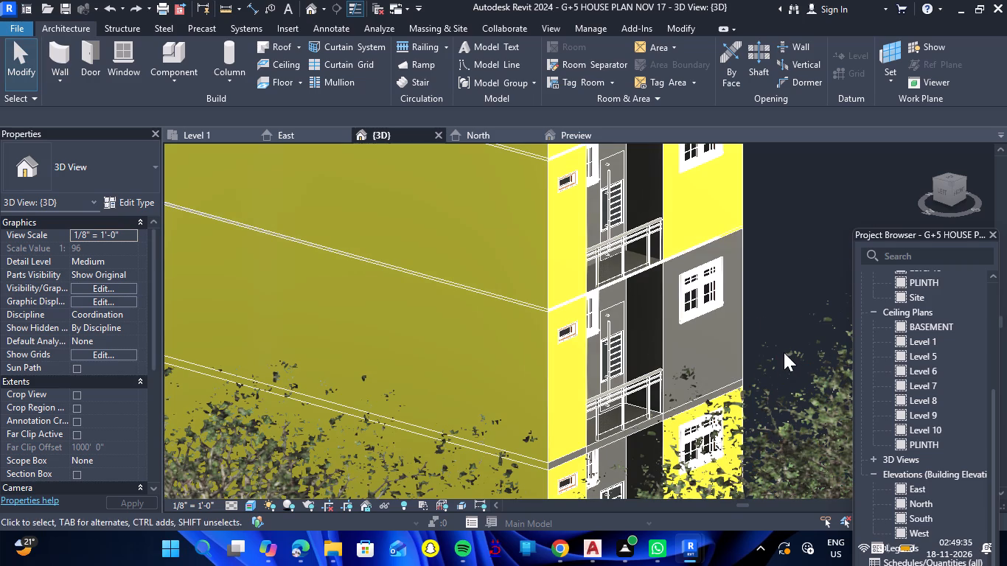
Paint the restored grey windowed wall beside the balcony with Parking Stripe.
{"action": "type", "text": "PT"}
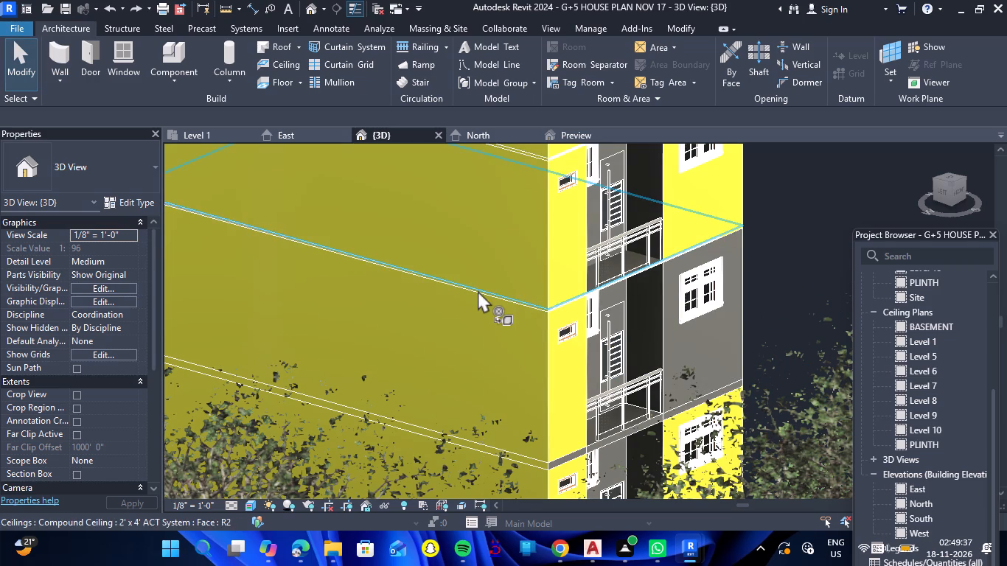
{"action": "left_click", "coordinate": [691, 350]}
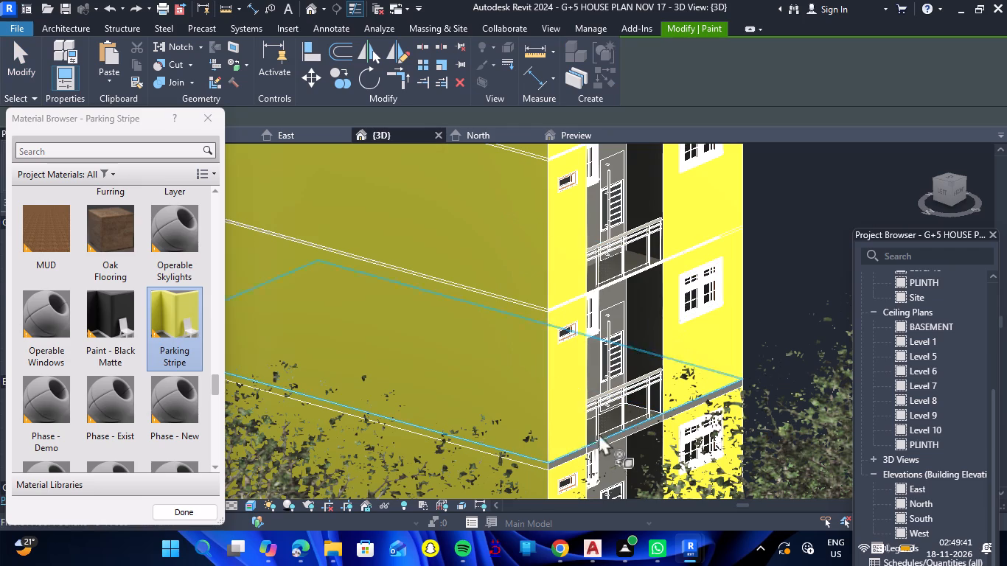
Paint the grey floor edges at the building corner and along the balcony of that storey with Parking Stripe.
{"action": "scroll", "coordinate": [564, 465], "scroll_direction": "up", "scroll_amount": 7}
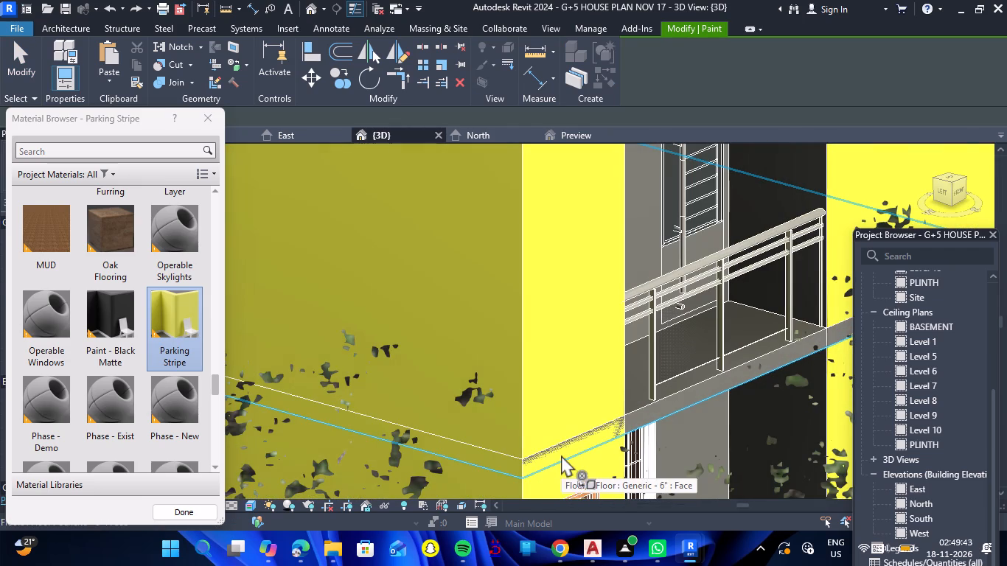
{"action": "scroll", "coordinate": [560, 453], "scroll_direction": "up", "scroll_amount": 8}
{"action": "left_click", "coordinate": [538, 449]}
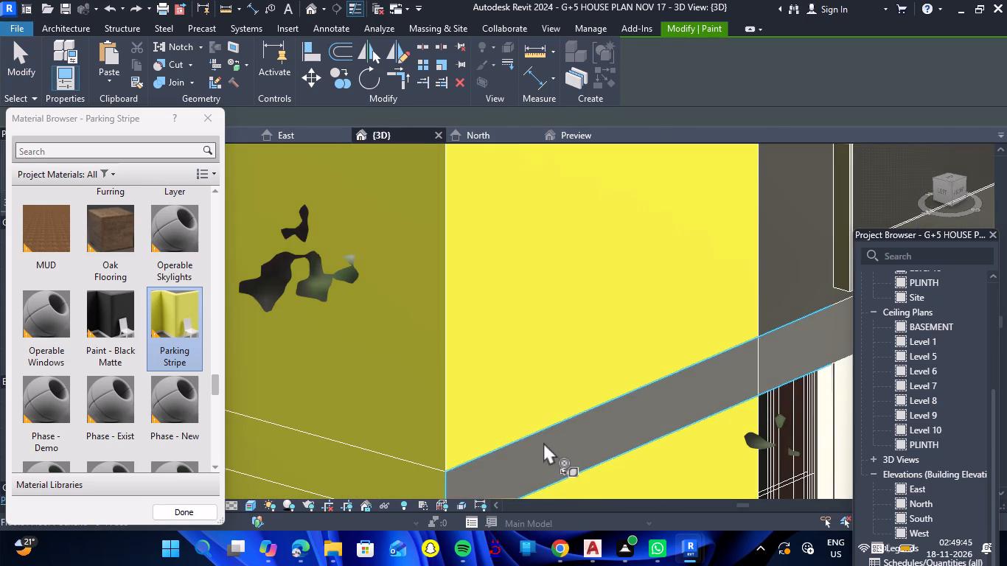
{"action": "scroll", "coordinate": [543, 442], "scroll_direction": "down", "scroll_amount": 7}
{"action": "scroll", "coordinate": [717, 375], "scroll_direction": "up", "scroll_amount": 8}
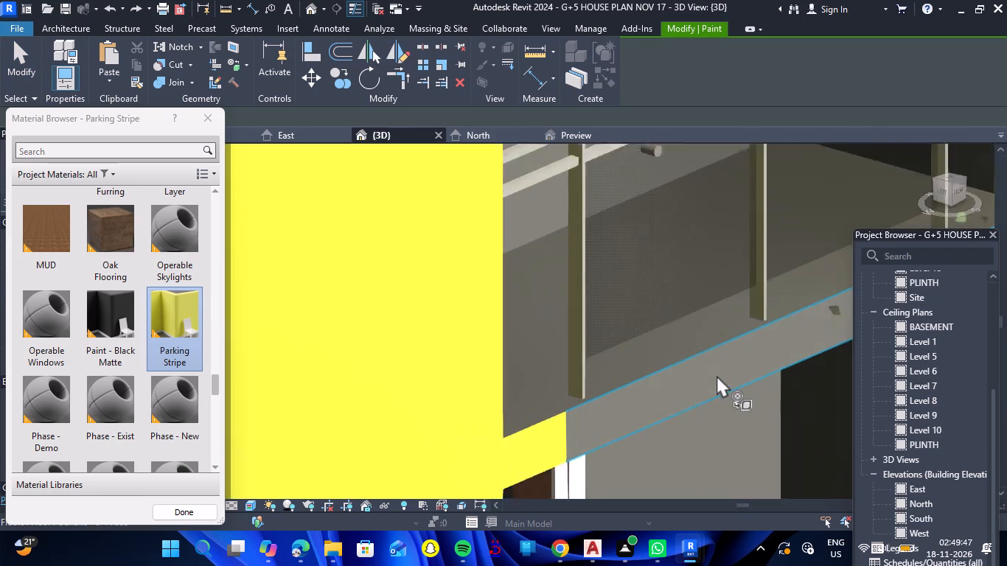
{"action": "left_click", "coordinate": [639, 386]}
Examine the balcony floor edges and front walls on the upper storeys for unpainted faces.
{"action": "scroll", "coordinate": [639, 387], "scroll_direction": "down", "scroll_amount": 11}
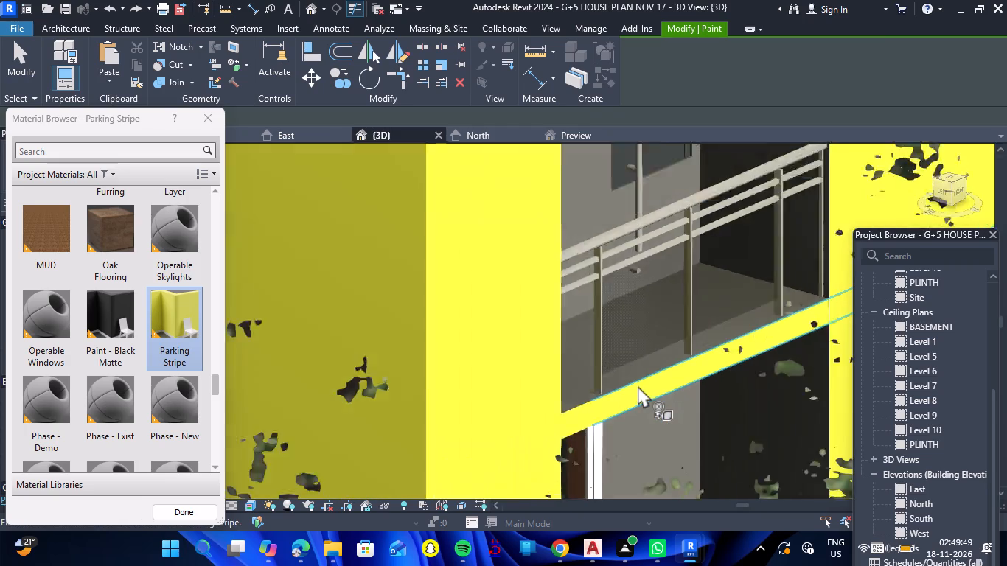
{"action": "scroll", "coordinate": [641, 388], "scroll_direction": "down", "scroll_amount": 8}
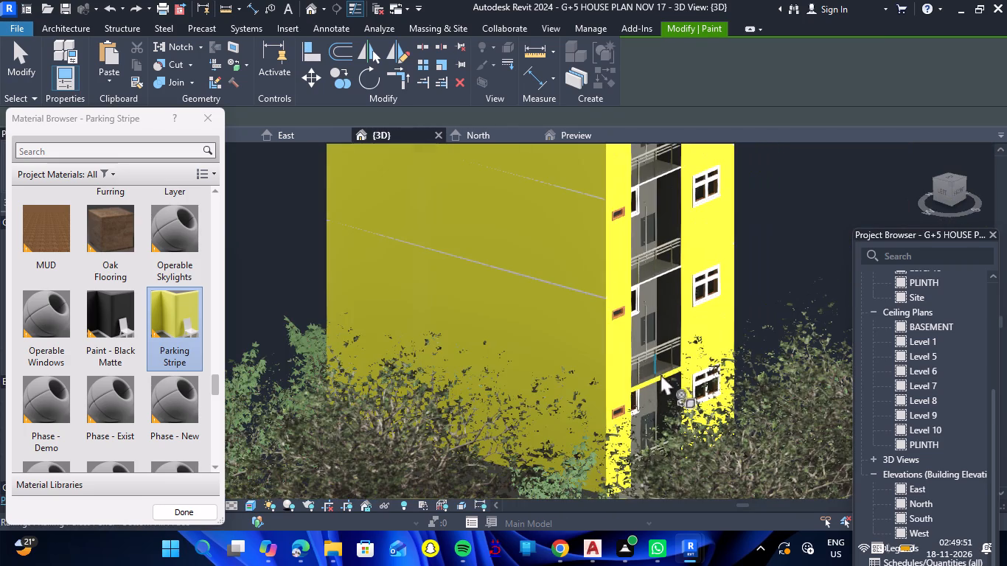
{"action": "scroll", "coordinate": [669, 259], "scroll_direction": "up", "scroll_amount": 8}
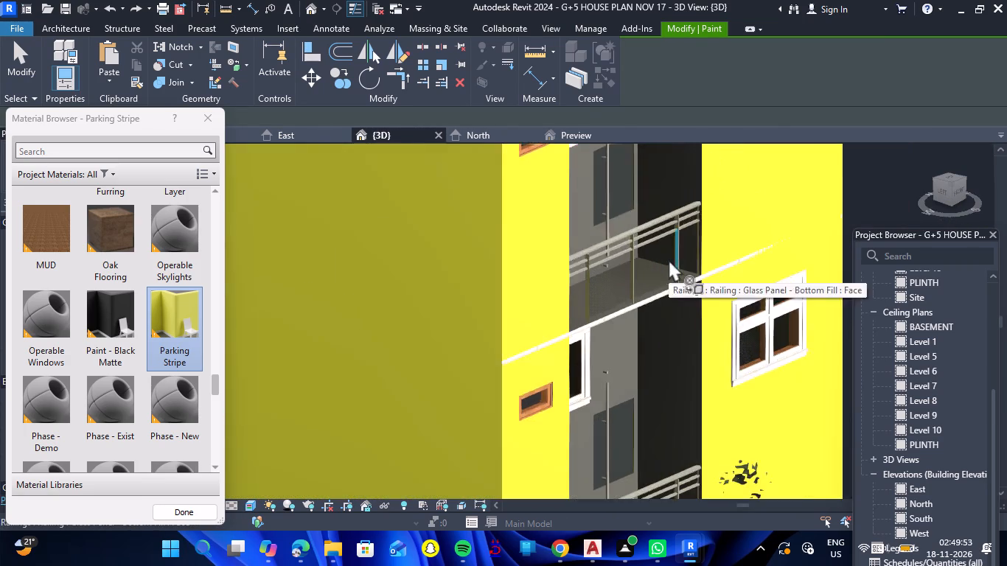
{"action": "scroll", "coordinate": [669, 259], "scroll_direction": "up", "scroll_amount": 11}
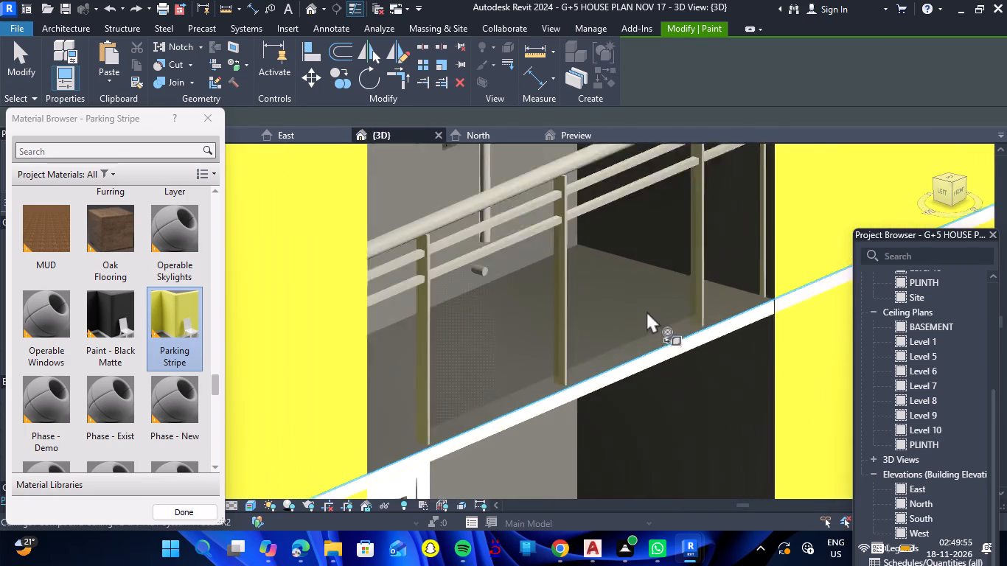
{"action": "scroll", "coordinate": [665, 359], "scroll_direction": "down", "scroll_amount": 7}
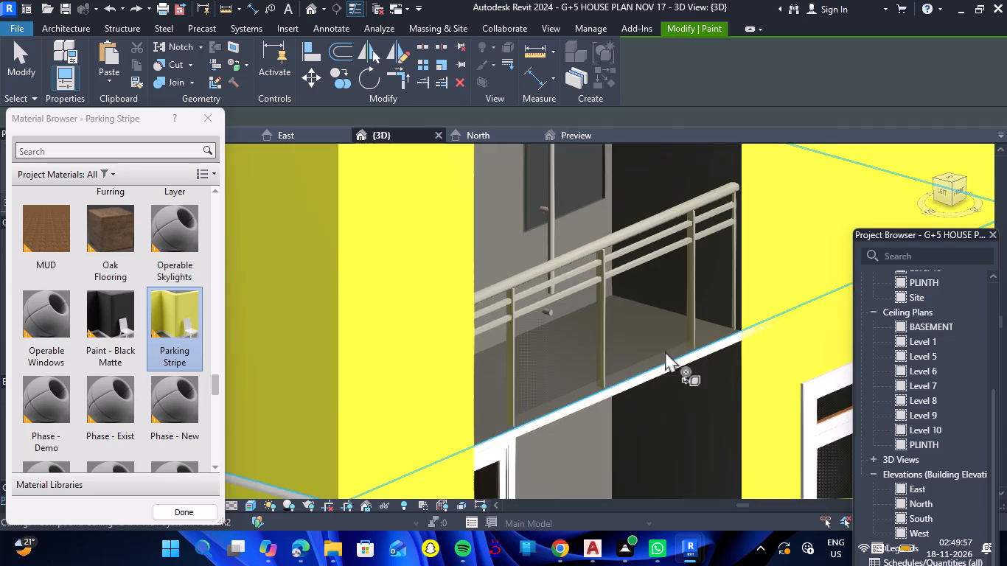
{"action": "scroll", "coordinate": [665, 351], "scroll_direction": "down", "scroll_amount": 17}
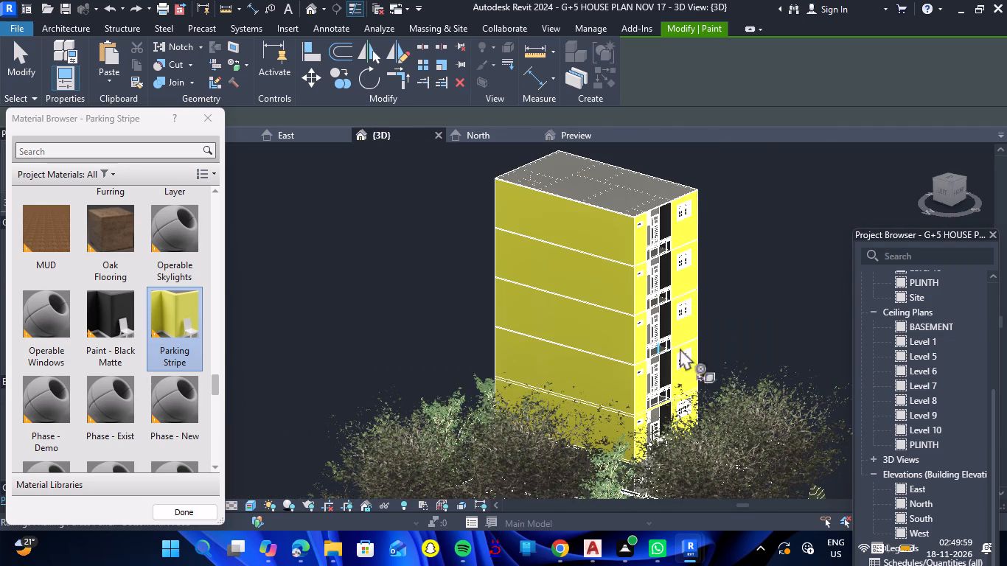
{"action": "scroll", "coordinate": [747, 299], "scroll_direction": "down", "scroll_amount": 2}
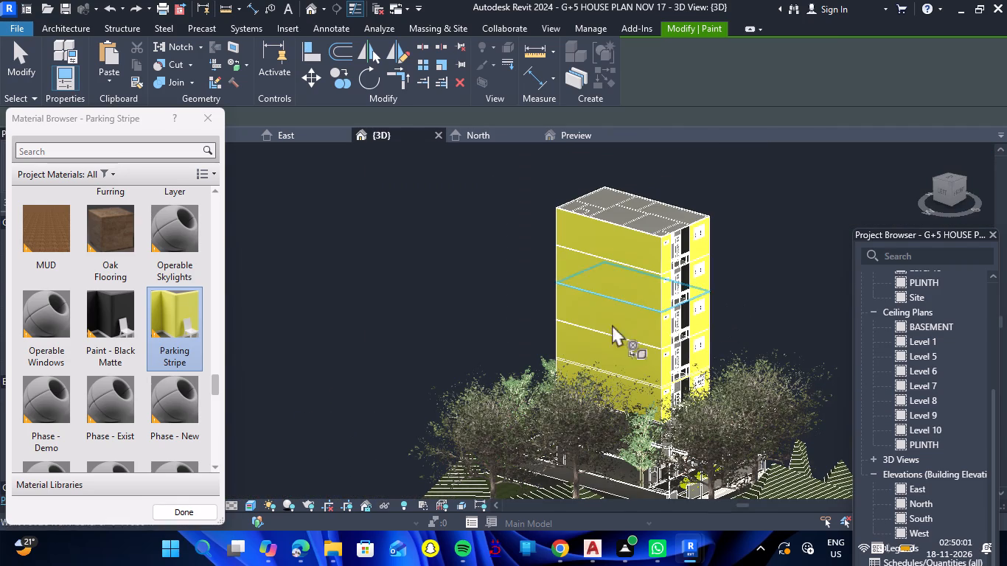
Paint the remaining grey lowest-storey wall on the long side, seen from the building's rear, with Parking Stripe.
{"action": "left_click_drag", "start_coordinate": [486, 311], "coordinate": [560, 323], "text": "shift"}
{"action": "right_click_drag", "start_coordinate": [486, 311], "coordinate": [560, 323], "text": "shift"}
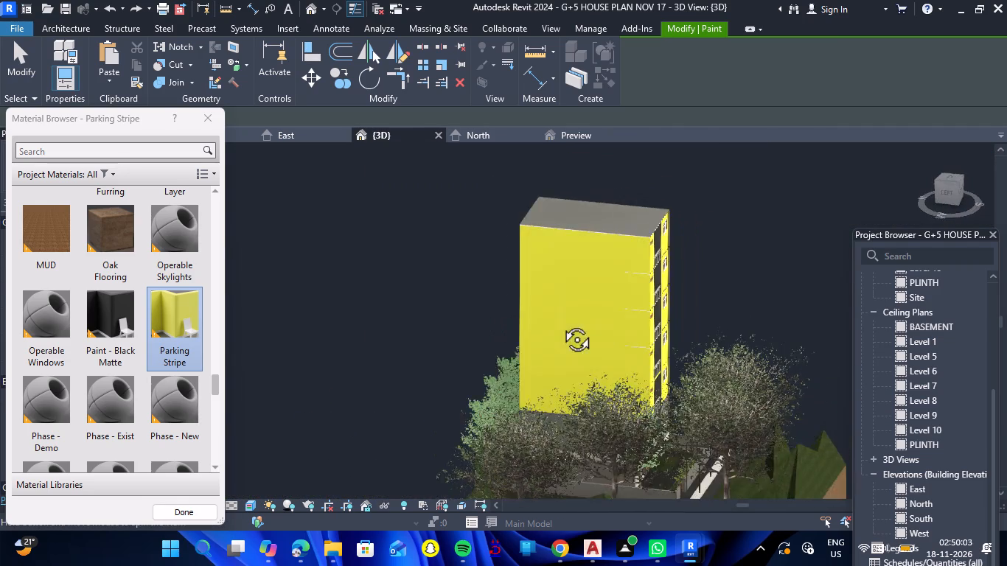
{"action": "left_click_drag", "start_coordinate": [560, 323], "coordinate": [717, 335], "text": "shift"}
{"action": "right_click_drag", "start_coordinate": [560, 323], "coordinate": [717, 335], "text": "shift"}
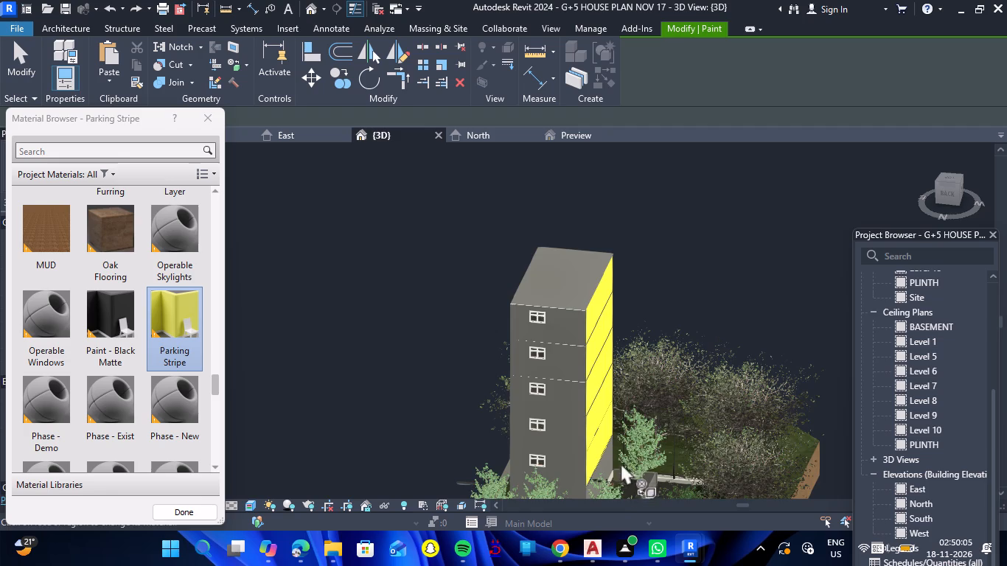
{"action": "scroll", "coordinate": [607, 475], "scroll_direction": "up", "scroll_amount": 7}
{"action": "left_click", "coordinate": [598, 454]}
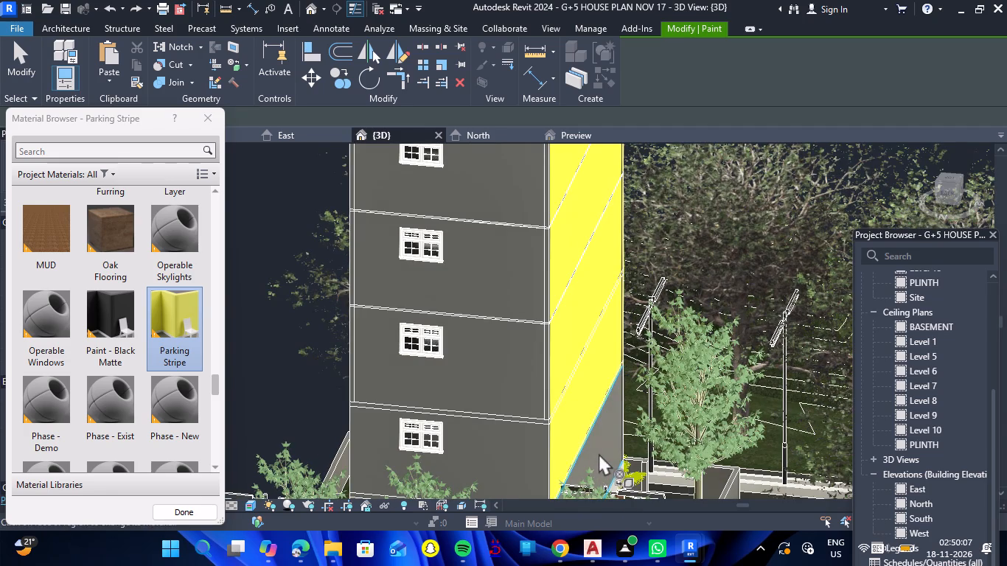
Paint the side and rear plinth walls and the rear windowed wall directly above the plinth with Parking Stripe.
{"action": "scroll", "coordinate": [656, 375], "scroll_direction": "down", "scroll_amount": 6}
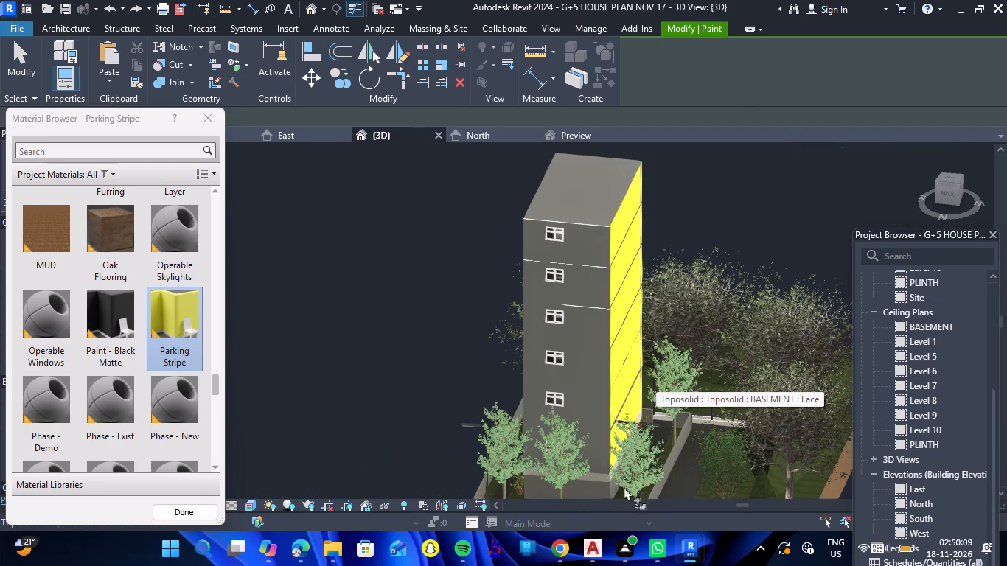
{"action": "scroll", "coordinate": [661, 410], "scroll_direction": "down", "scroll_amount": 4}
{"action": "scroll", "coordinate": [636, 457], "scroll_direction": "up", "scroll_amount": 4}
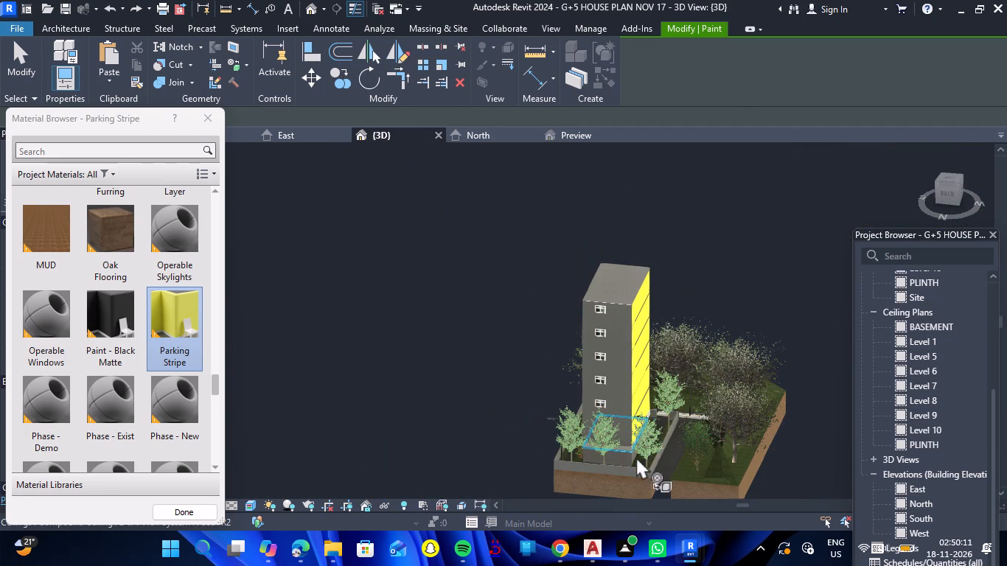
{"action": "scroll", "coordinate": [636, 457], "scroll_direction": "up", "scroll_amount": 12}
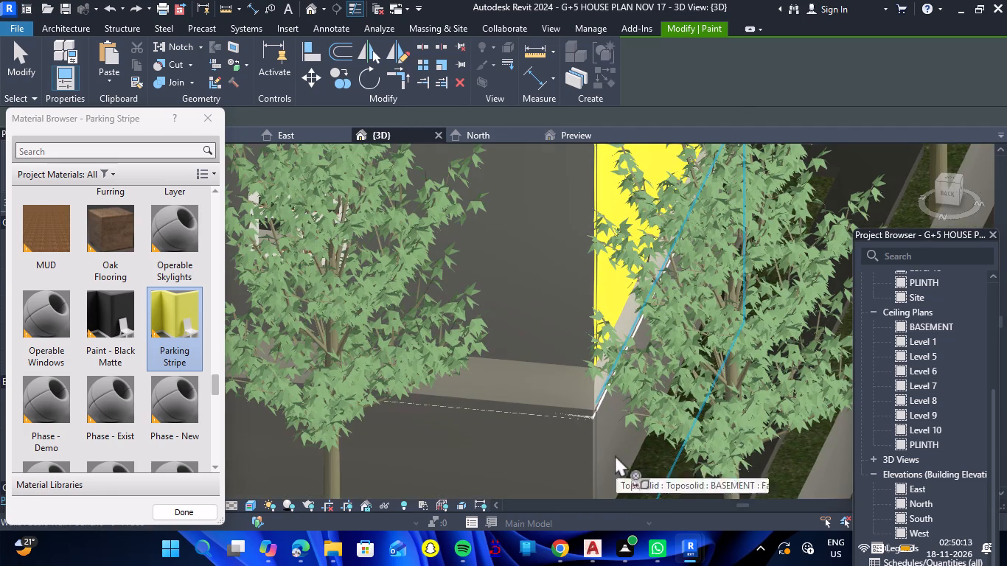
{"action": "left_click", "coordinate": [601, 453]}
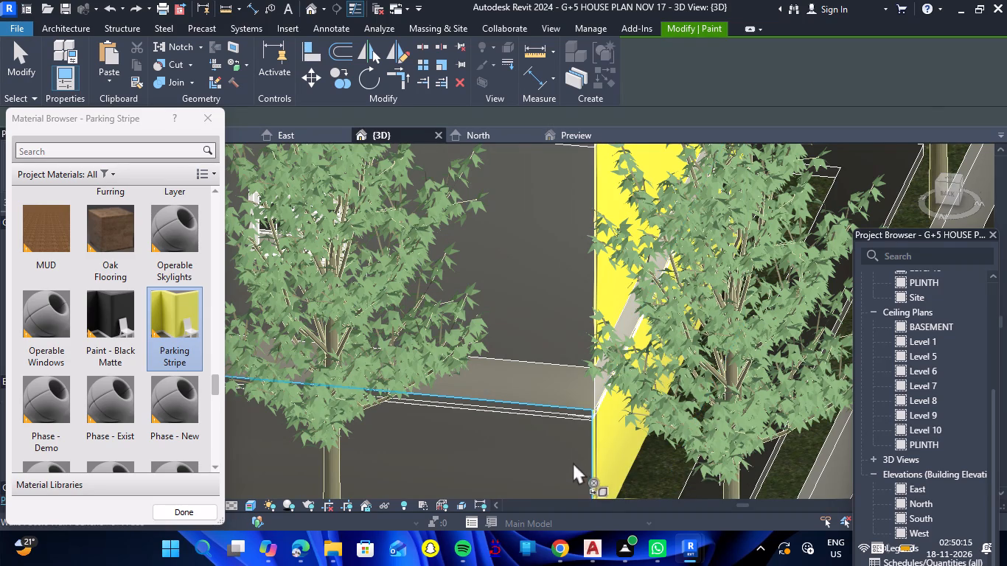
{"action": "left_click", "coordinate": [573, 462]}
{"action": "left_click", "coordinate": [565, 342]}
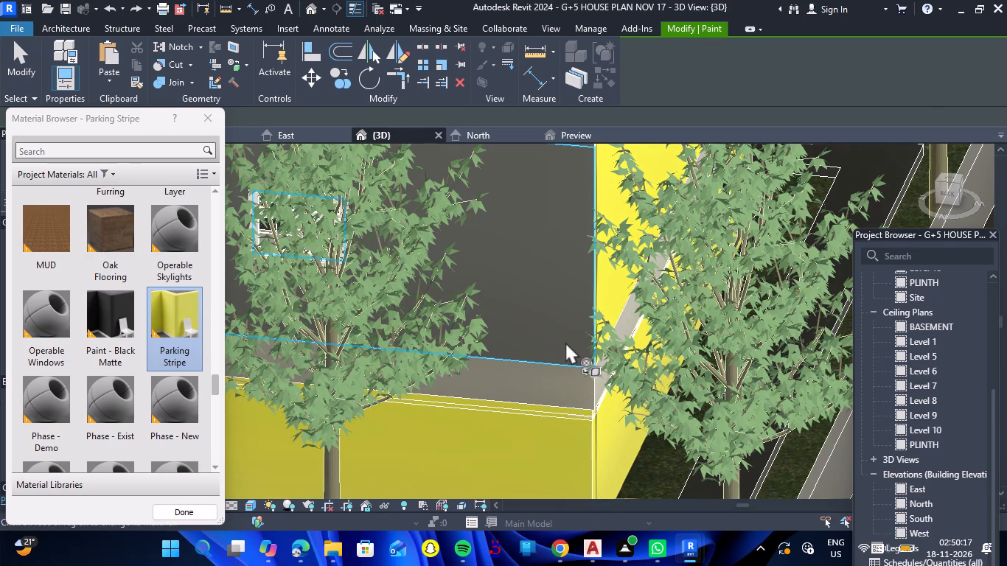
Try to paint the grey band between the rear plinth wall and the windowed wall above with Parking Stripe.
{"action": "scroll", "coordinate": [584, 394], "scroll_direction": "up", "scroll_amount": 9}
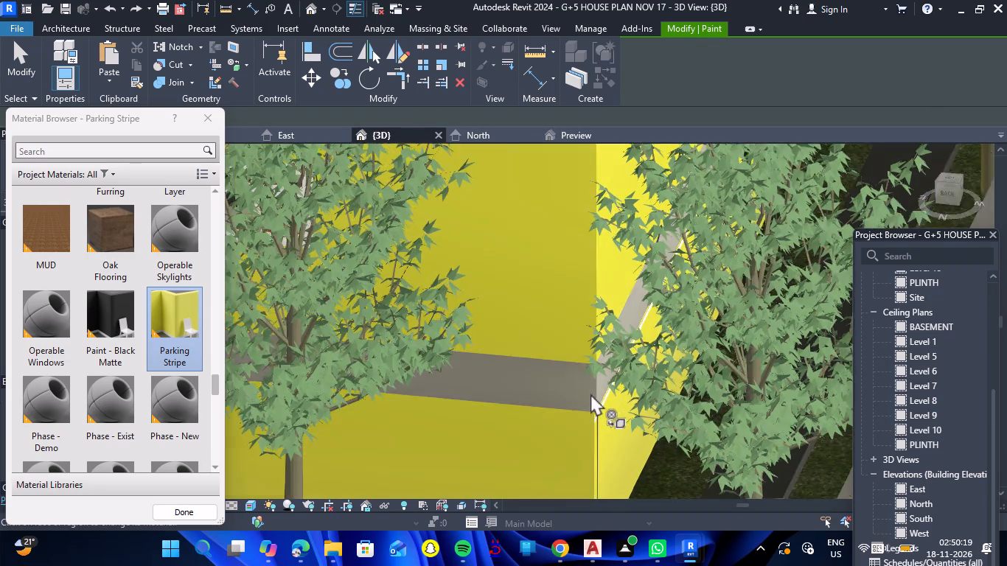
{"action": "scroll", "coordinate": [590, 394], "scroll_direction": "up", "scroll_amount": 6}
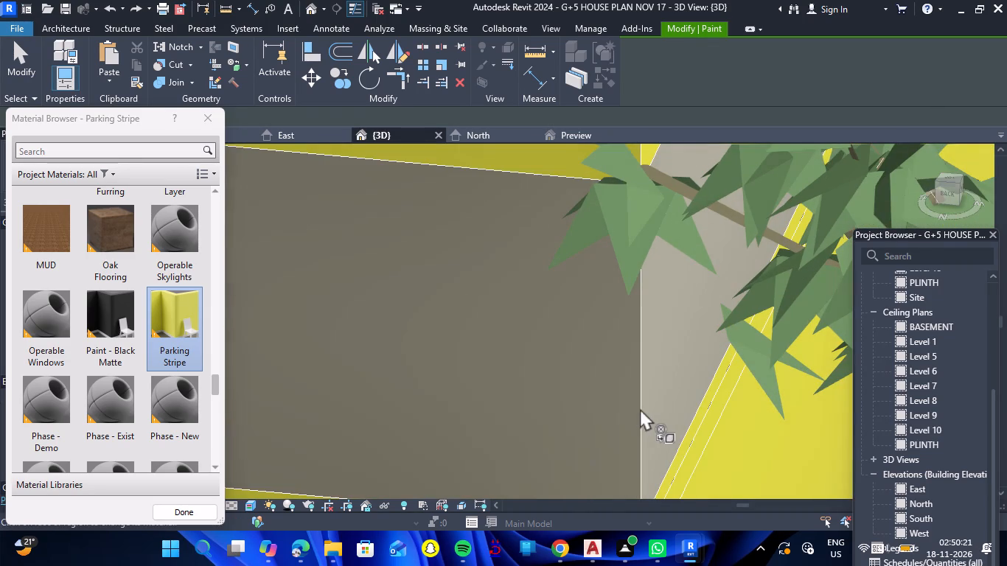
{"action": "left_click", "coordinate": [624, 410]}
Paint the next three grey rear windowed walls going up and the top-storey rear wall with Parking Stripe, and finish painting.
{"action": "scroll", "coordinate": [619, 410], "scroll_direction": "down", "scroll_amount": 8}
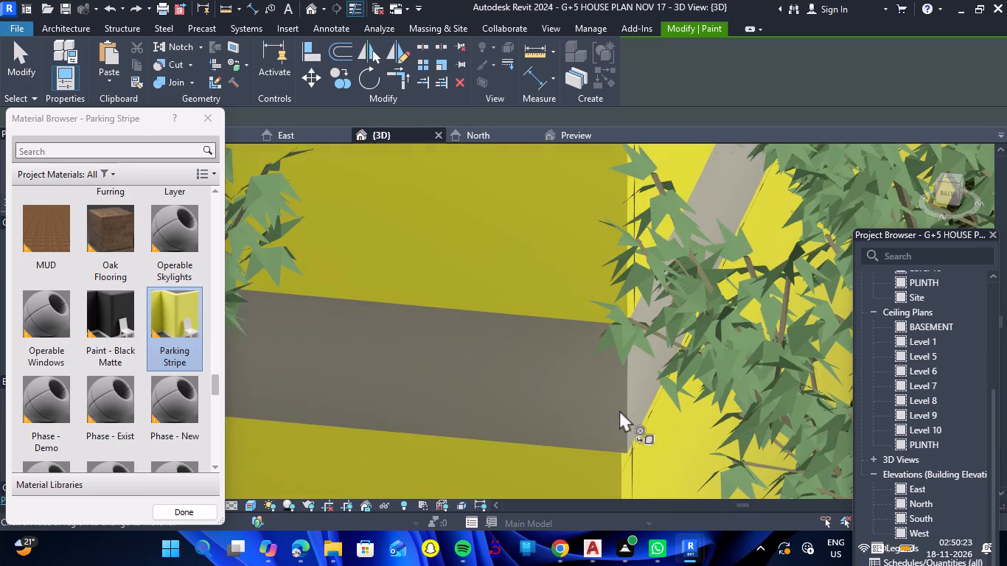
{"action": "scroll", "coordinate": [619, 410], "scroll_direction": "down", "scroll_amount": 15}
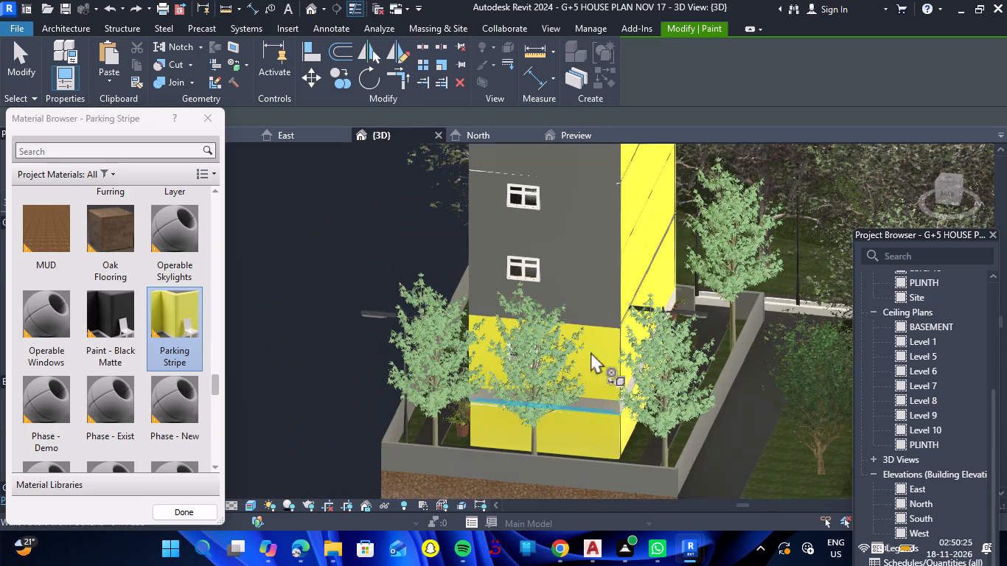
{"action": "left_click", "coordinate": [577, 291]}
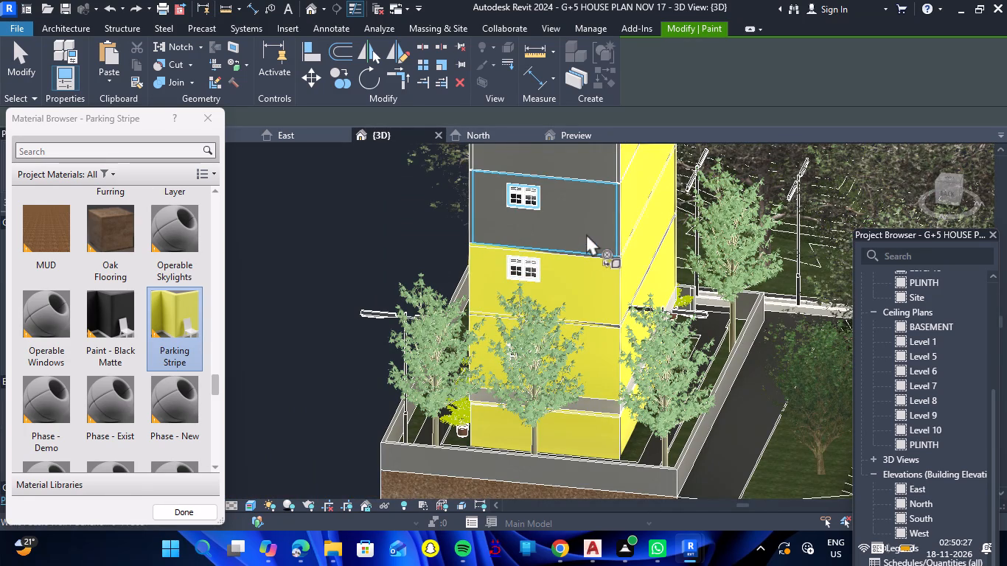
{"action": "left_click", "coordinate": [586, 234]}
{"action": "scroll", "coordinate": [591, 270], "scroll_direction": "down", "scroll_amount": 2}
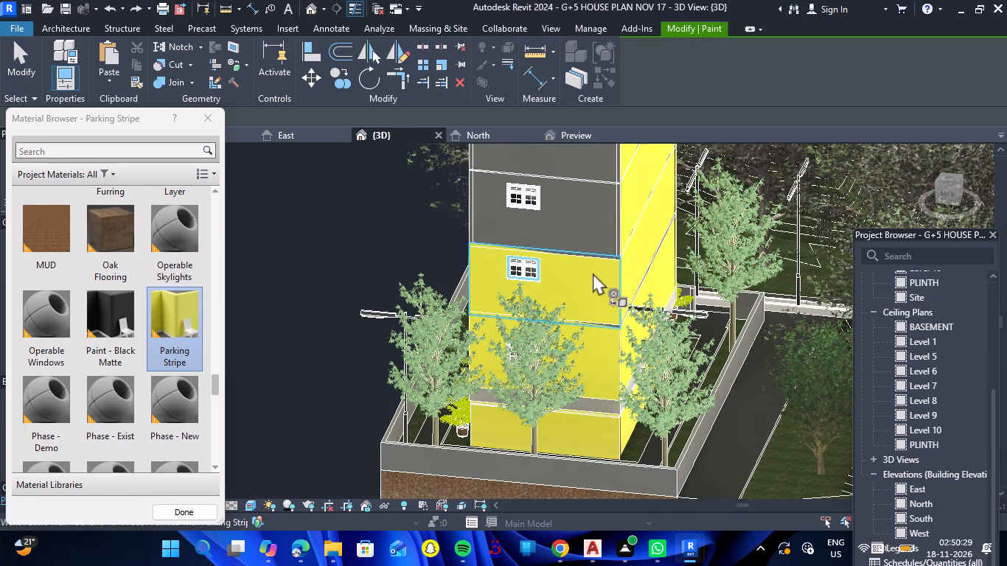
{"action": "scroll", "coordinate": [593, 273], "scroll_direction": "down", "scroll_amount": 3}
{"action": "left_click", "coordinate": [584, 213]}
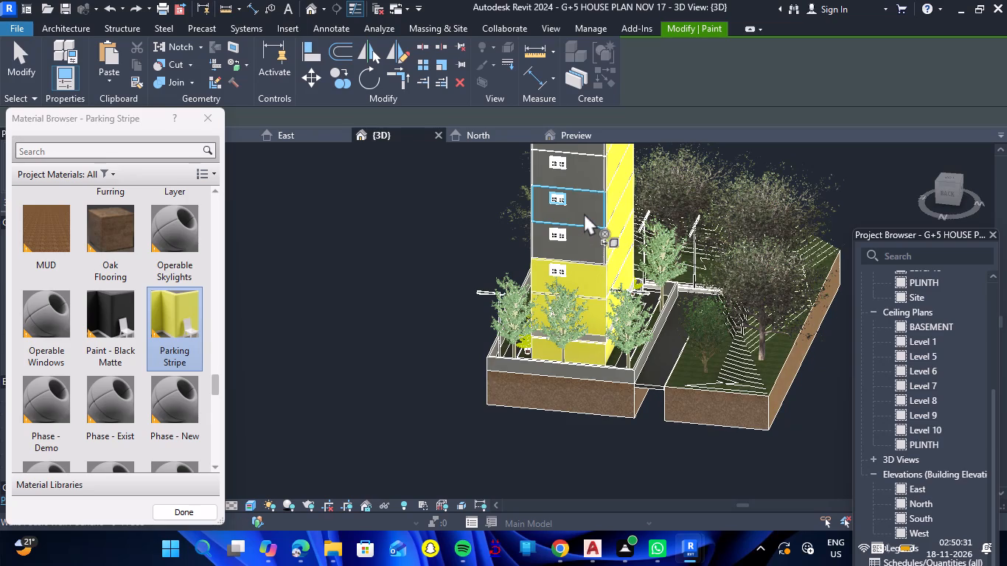
{"action": "scroll", "coordinate": [597, 253], "scroll_direction": "down", "scroll_amount": 4}
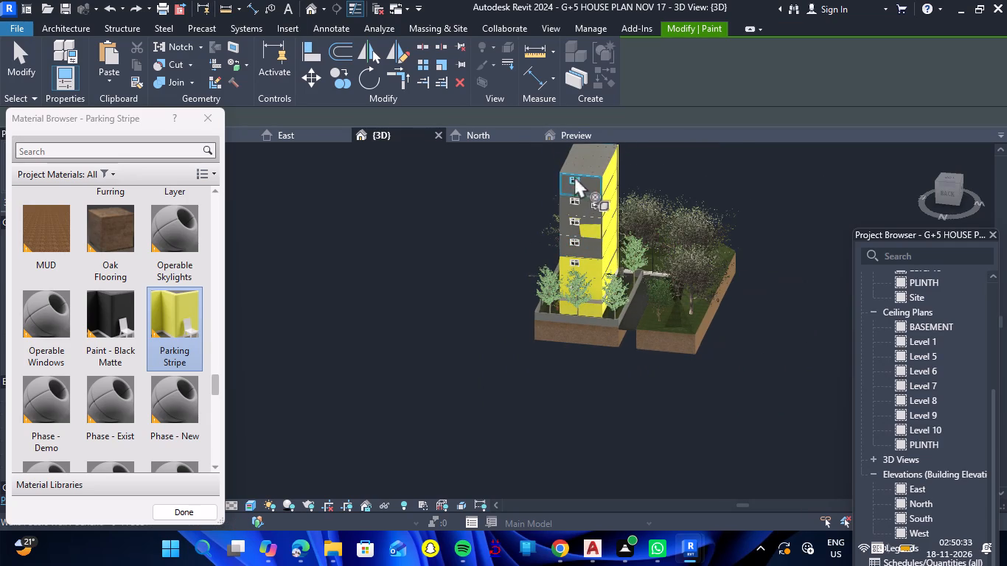
{"action": "left_click", "coordinate": [592, 185]}
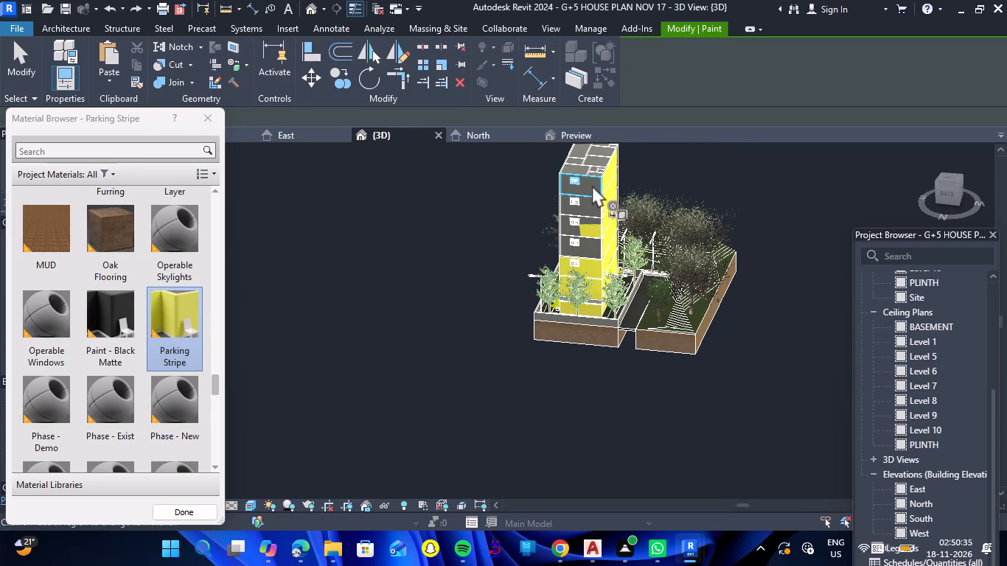
{"action": "scroll", "coordinate": [554, 165], "scroll_direction": "up", "scroll_amount": 9}
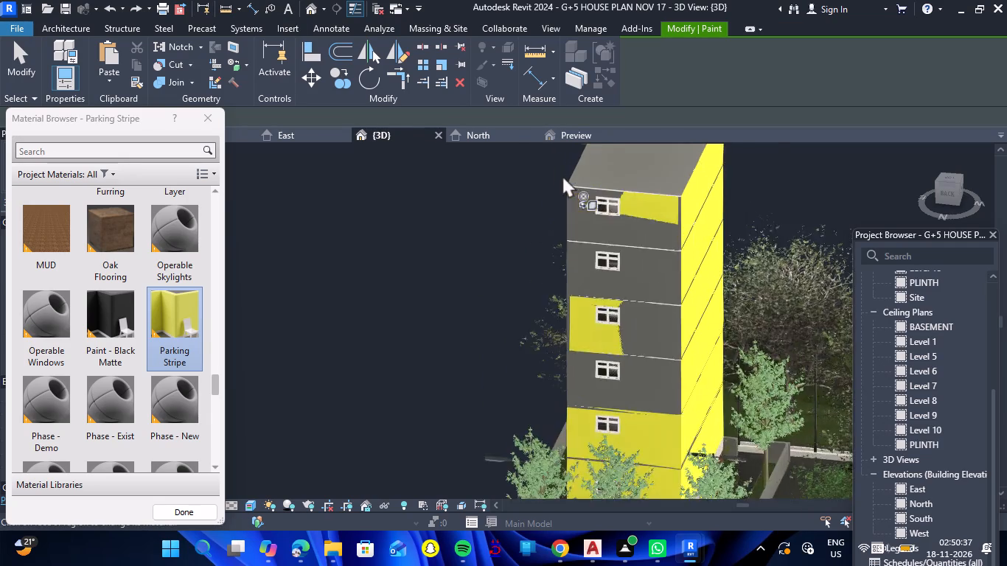
{"action": "key", "text": "Escape"}
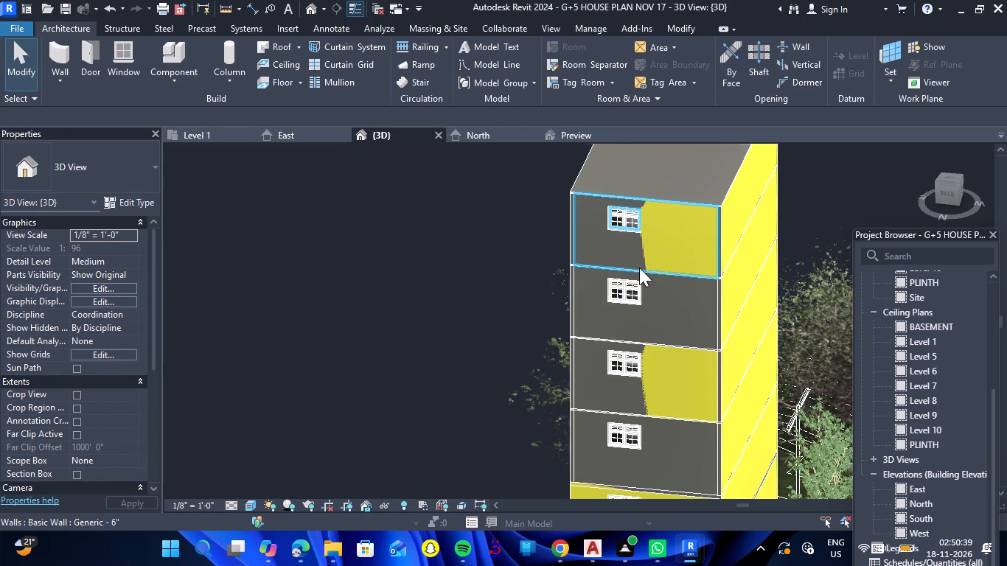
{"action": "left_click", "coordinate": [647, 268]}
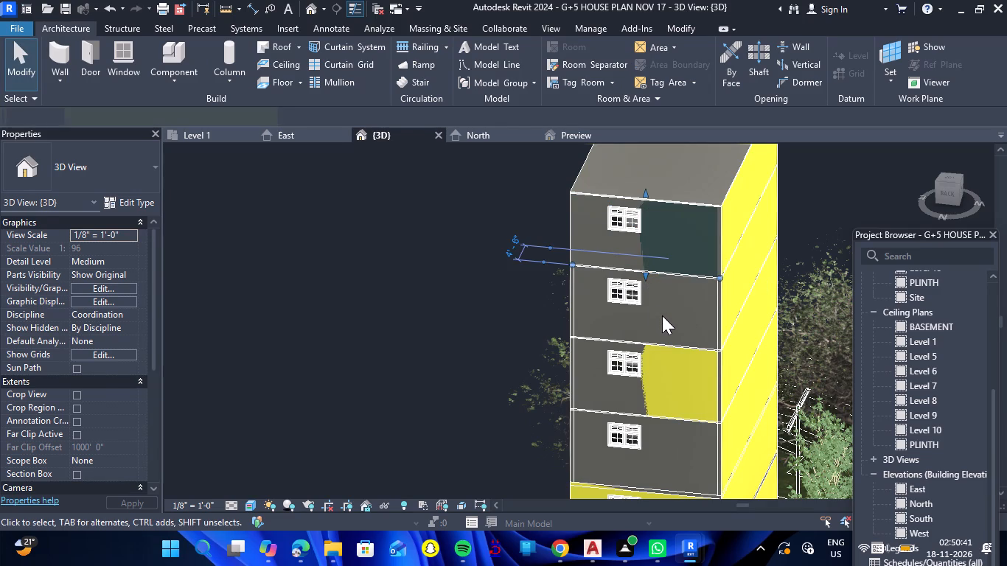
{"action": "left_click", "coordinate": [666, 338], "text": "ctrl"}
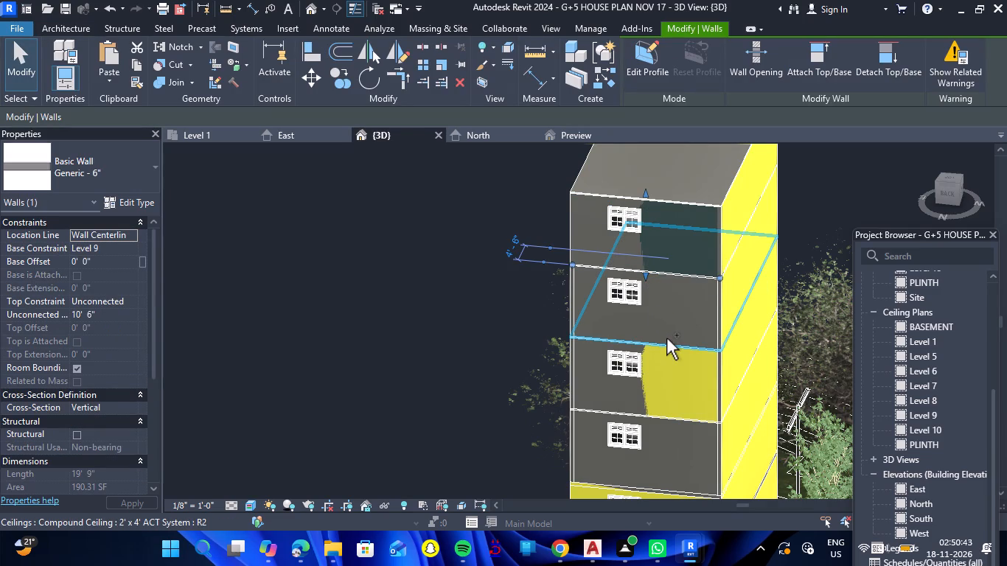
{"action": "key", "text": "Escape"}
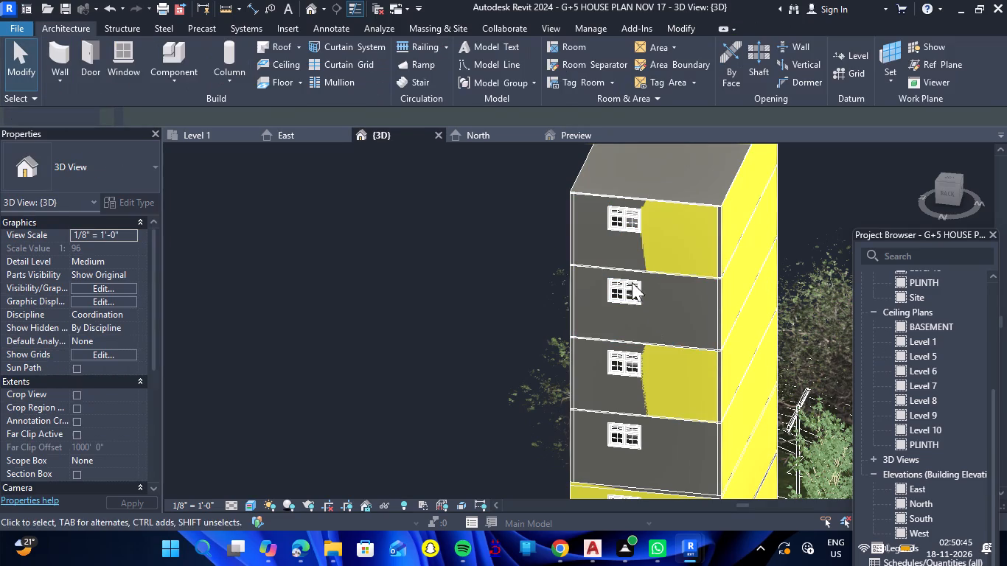
Delete the overlapping duplicate walls on the upper four windowed storeys of the building's rear.
{"action": "left_click", "coordinate": [576, 244], "text": "ctrl"}
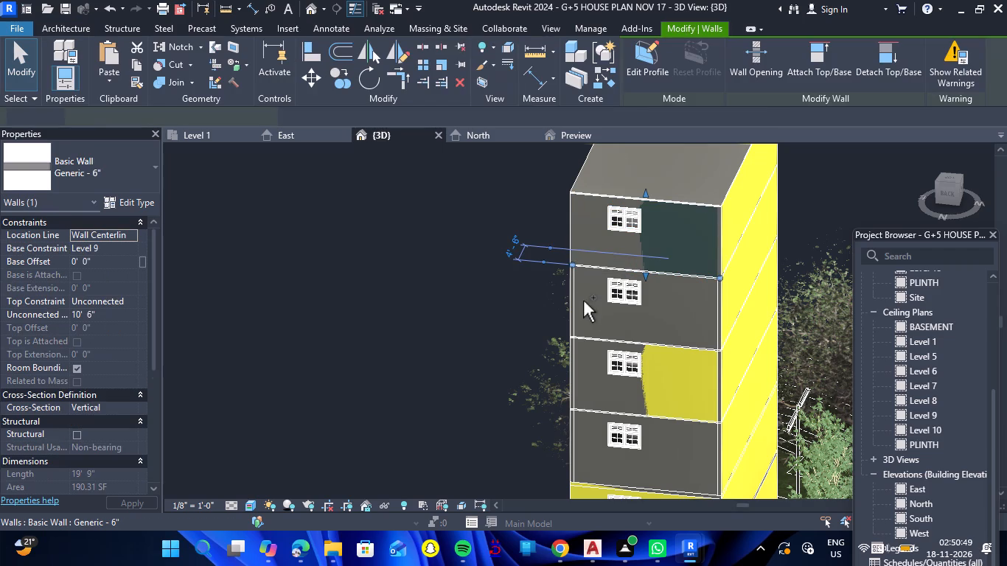
{"action": "left_click", "coordinate": [578, 303], "text": "ctrl"}
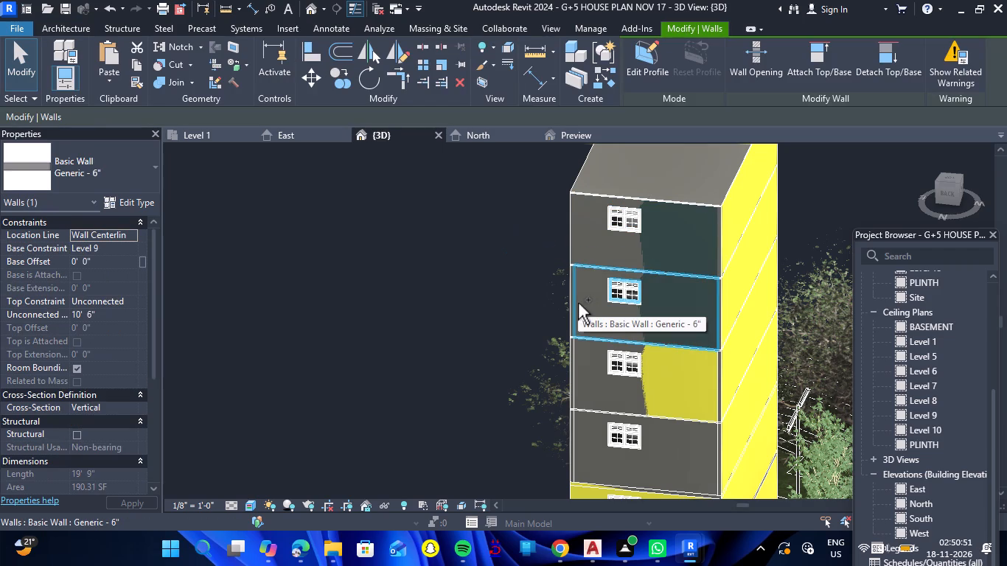
{"action": "left_click", "coordinate": [576, 366], "text": "ctrl"}
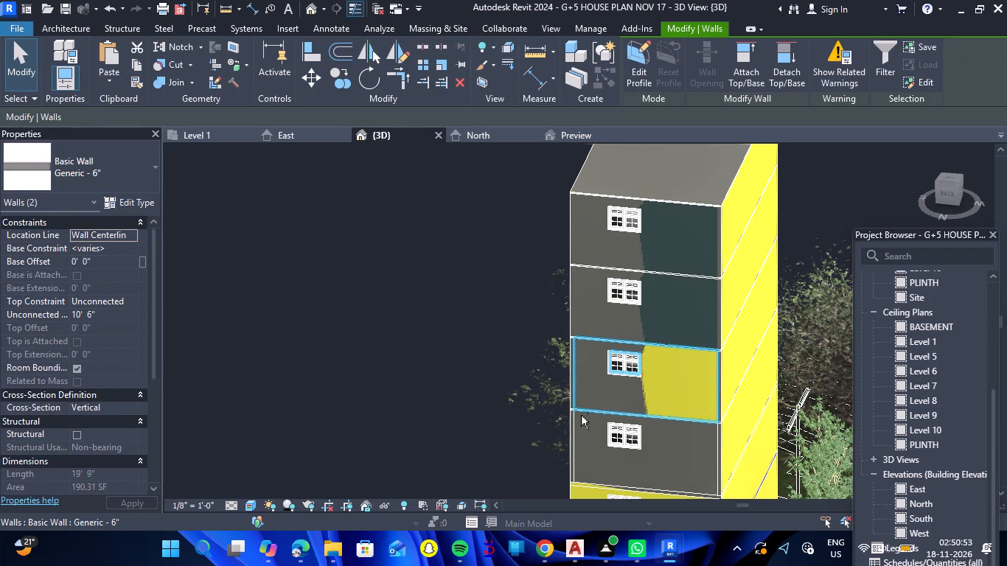
{"action": "left_click", "coordinate": [578, 434], "text": "ctrl"}
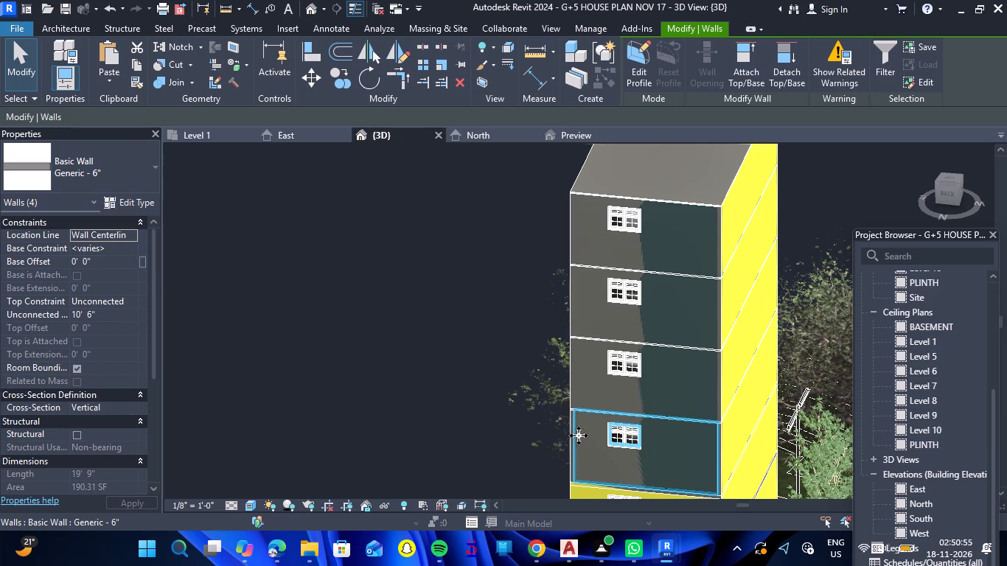
{"action": "key", "text": "Delete"}
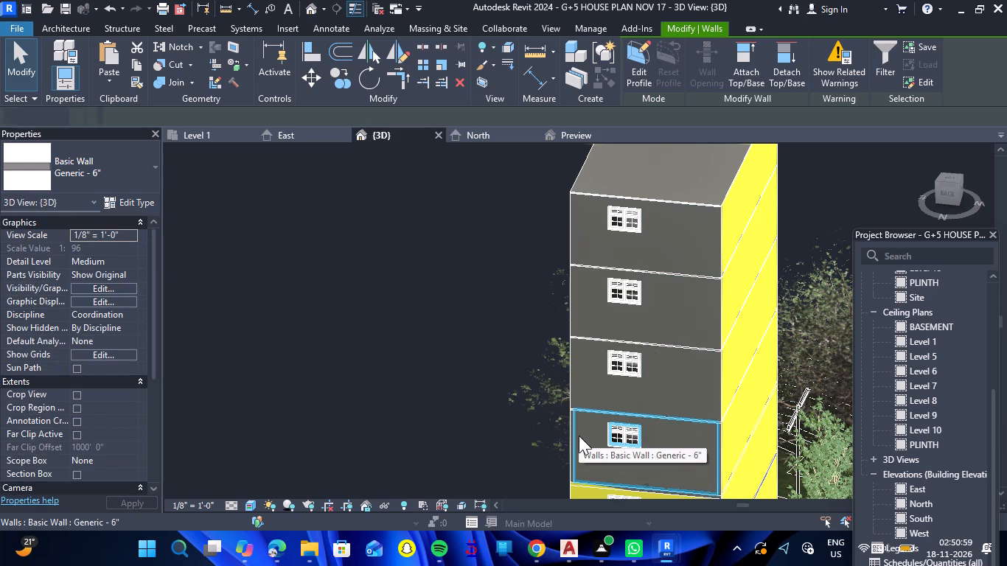
Paint the top three grey rear walls with Parking Stripe, try the fourth one down as well, and finish painting.
{"action": "type", "text": "PT"}
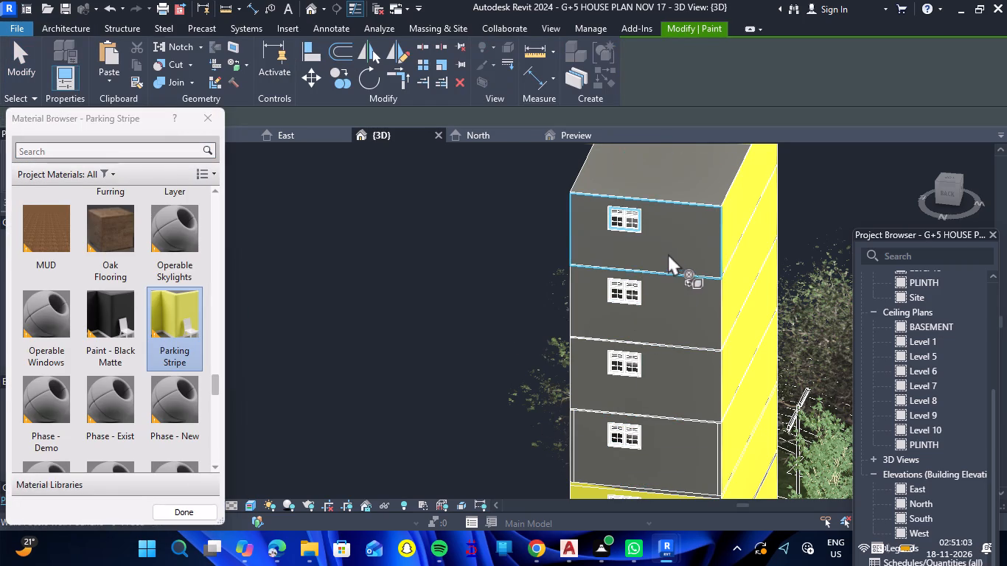
{"action": "left_click", "coordinate": [668, 254]}
{"action": "left_click", "coordinate": [675, 320]}
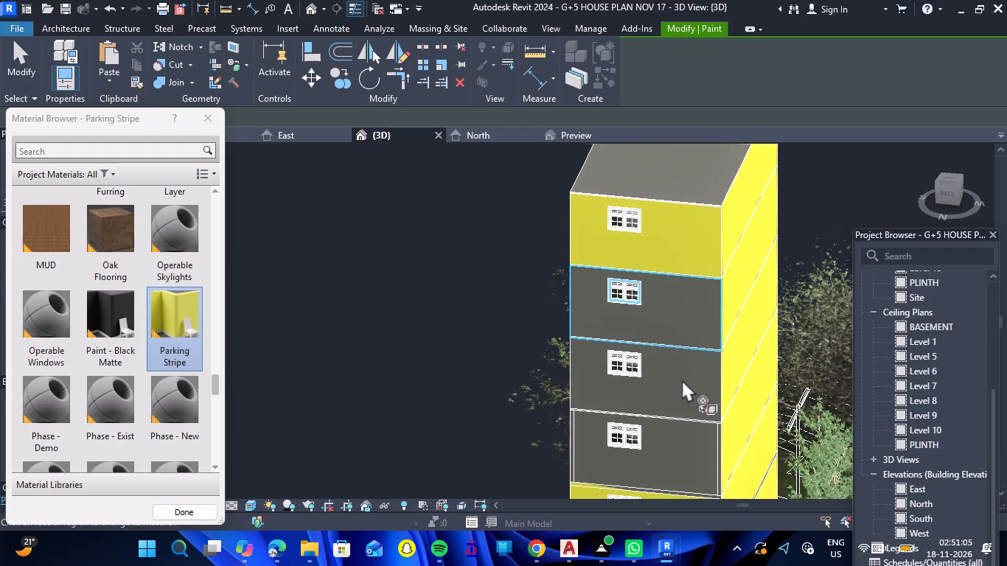
{"action": "left_click", "coordinate": [682, 380]}
{"action": "left_click", "coordinate": [679, 447]}
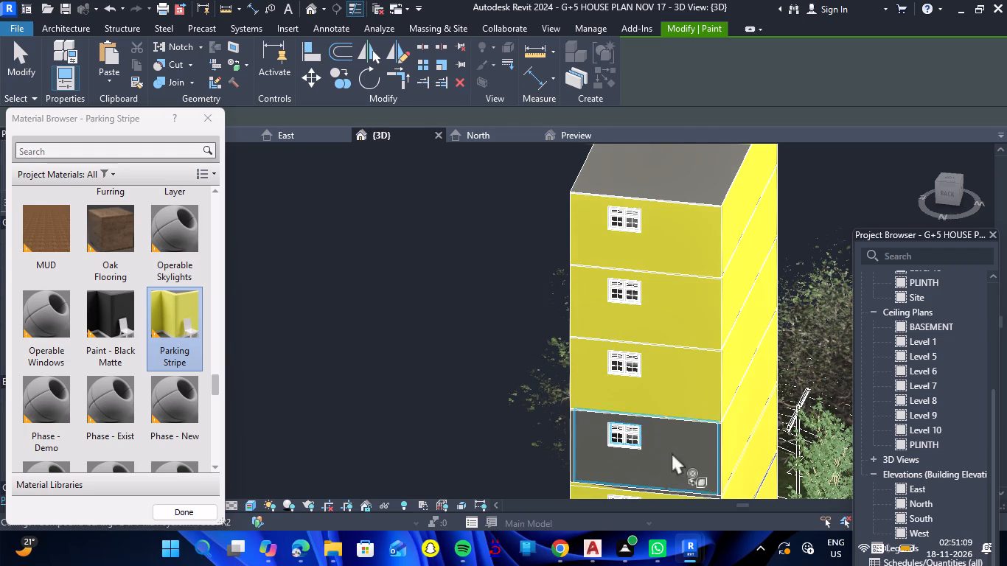
{"action": "left_click", "coordinate": [694, 461]}
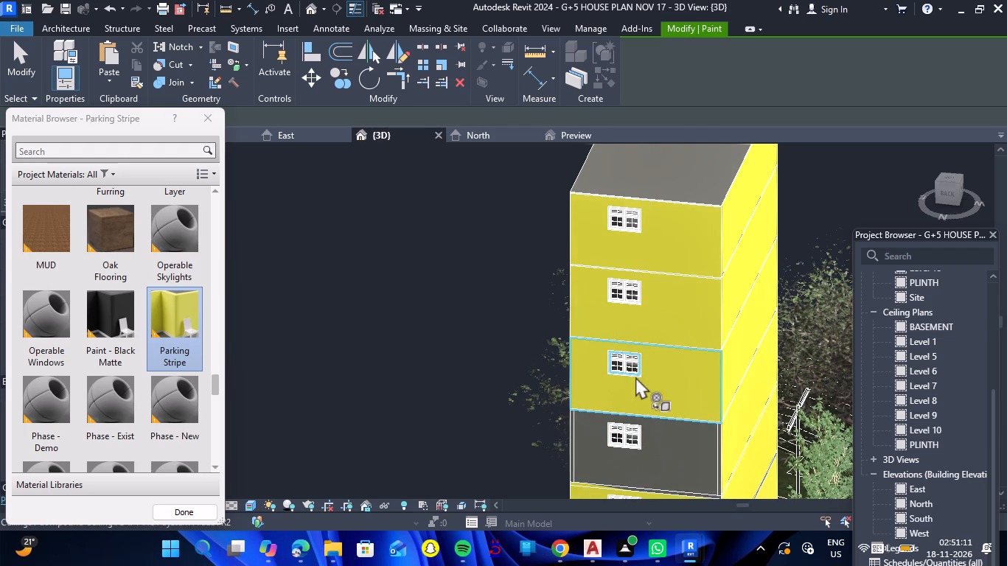
{"action": "scroll", "coordinate": [635, 377], "scroll_direction": "down", "scroll_amount": 4}
{"action": "scroll", "coordinate": [646, 436], "scroll_direction": "up", "scroll_amount": 5}
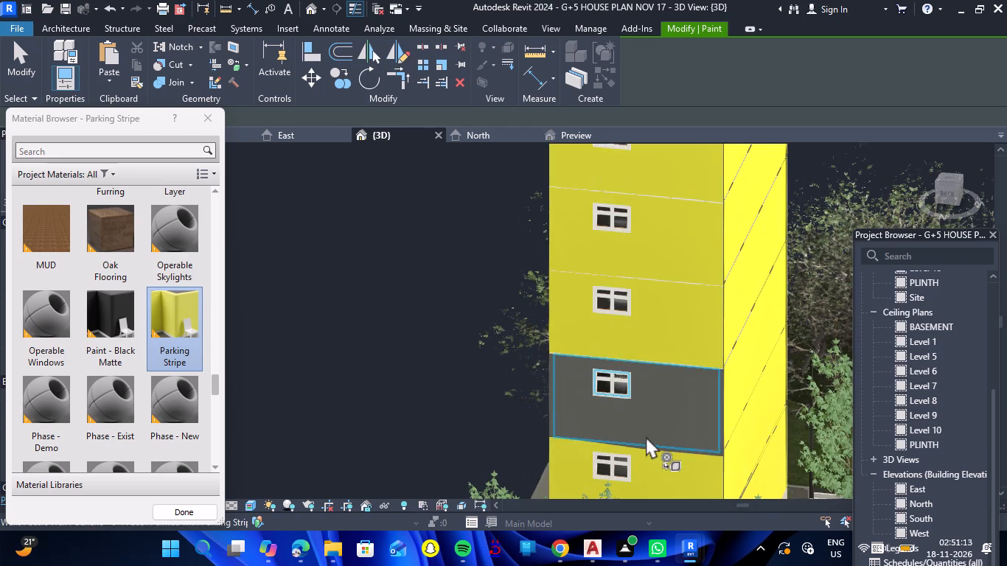
{"action": "key", "text": "Escape"}
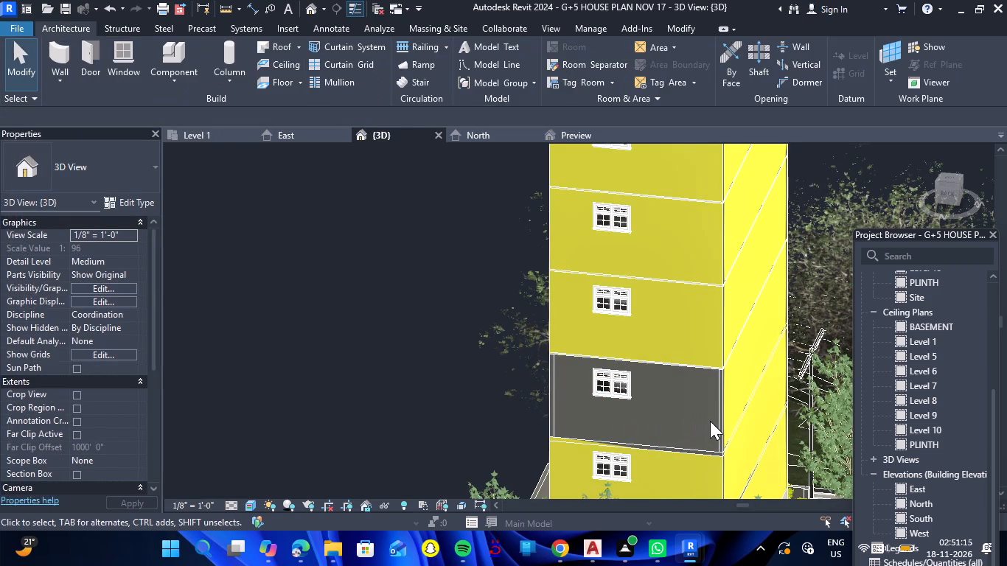
Delete the overlapping duplicate wall on the one rear storey that is still grey.
{"action": "left_click", "coordinate": [714, 421]}
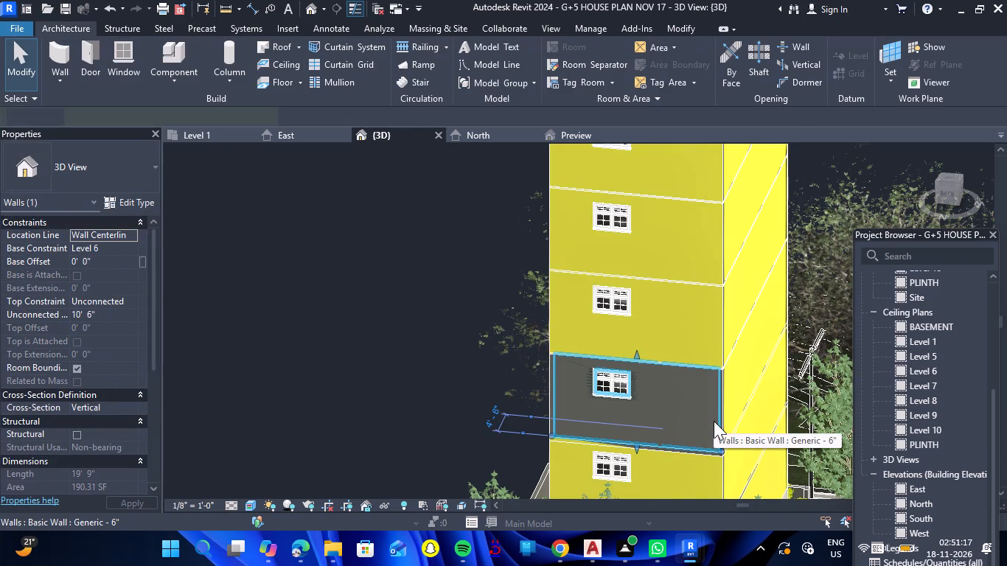
{"action": "key", "text": "Delete"}
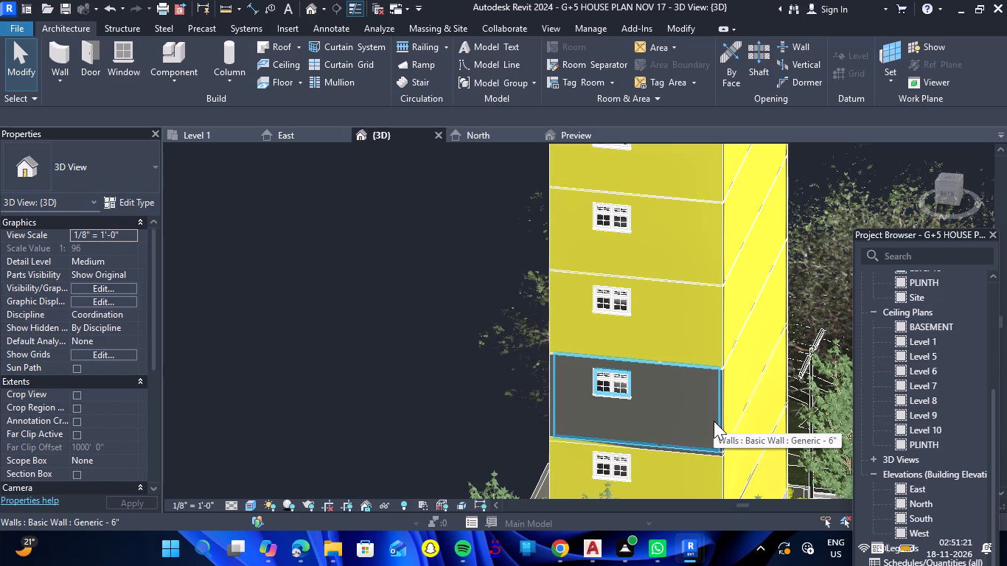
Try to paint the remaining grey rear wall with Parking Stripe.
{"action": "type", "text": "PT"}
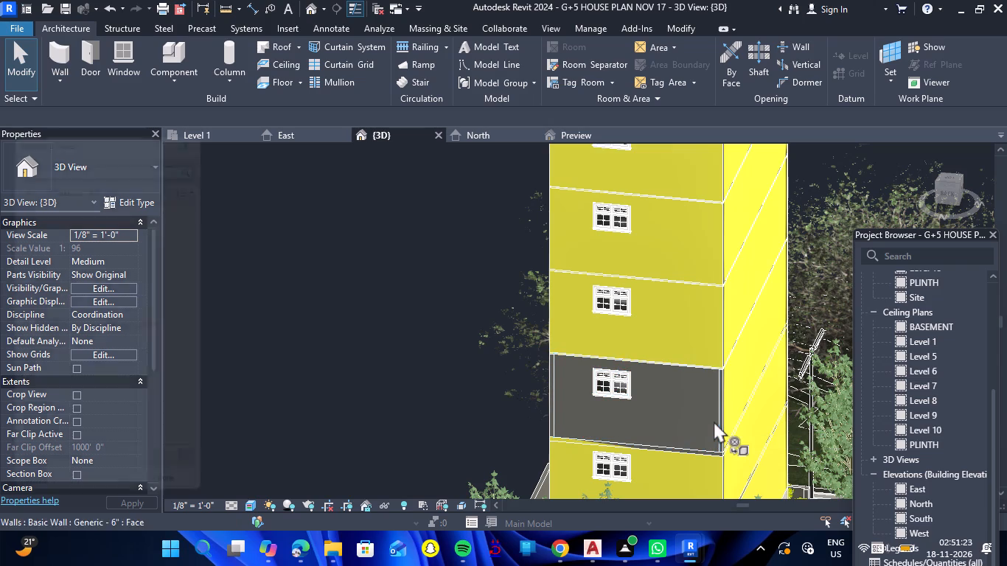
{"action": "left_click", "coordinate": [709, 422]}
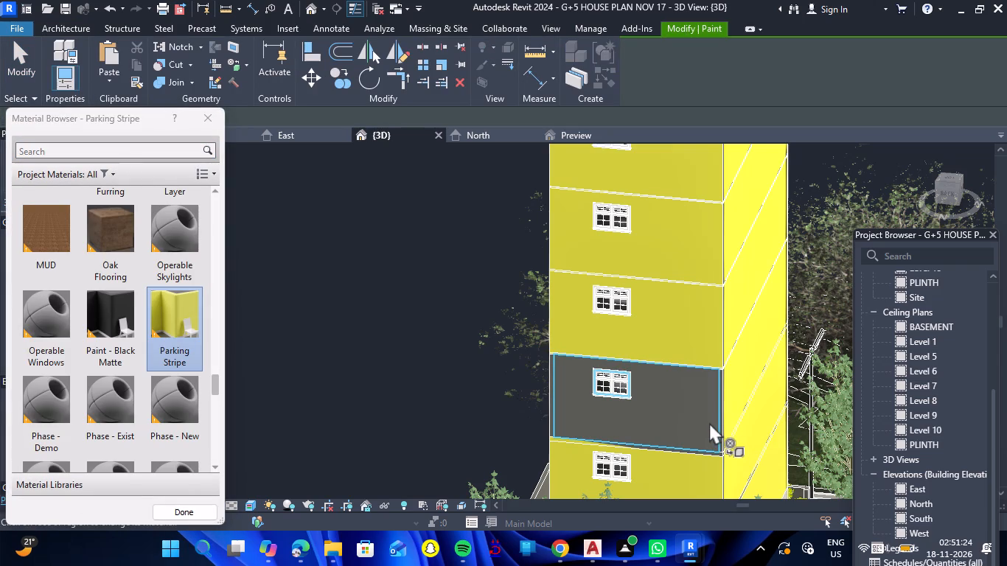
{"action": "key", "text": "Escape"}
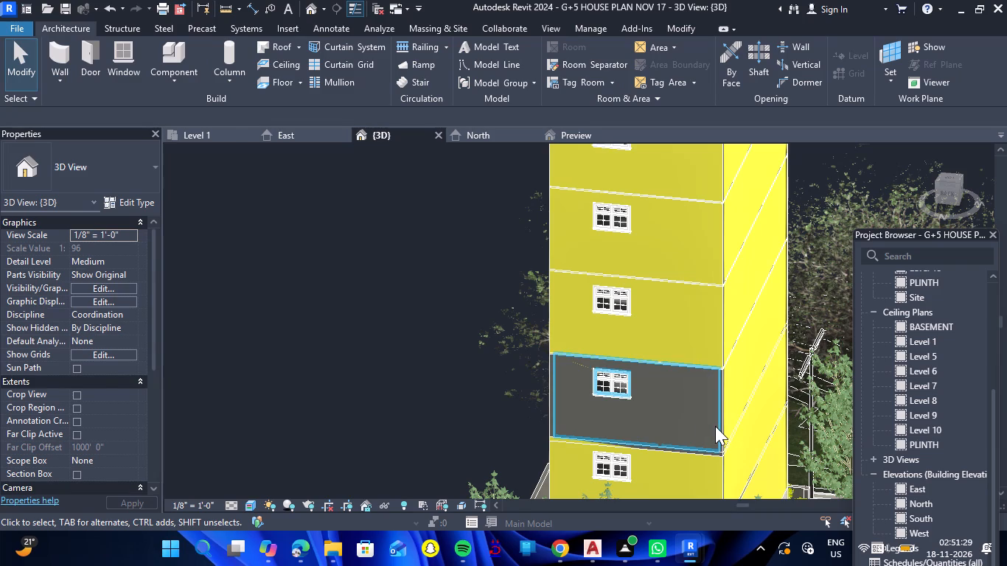
Delete the second overlapping duplicate wall on the same grey rear storey.
{"action": "left_click", "coordinate": [715, 425]}
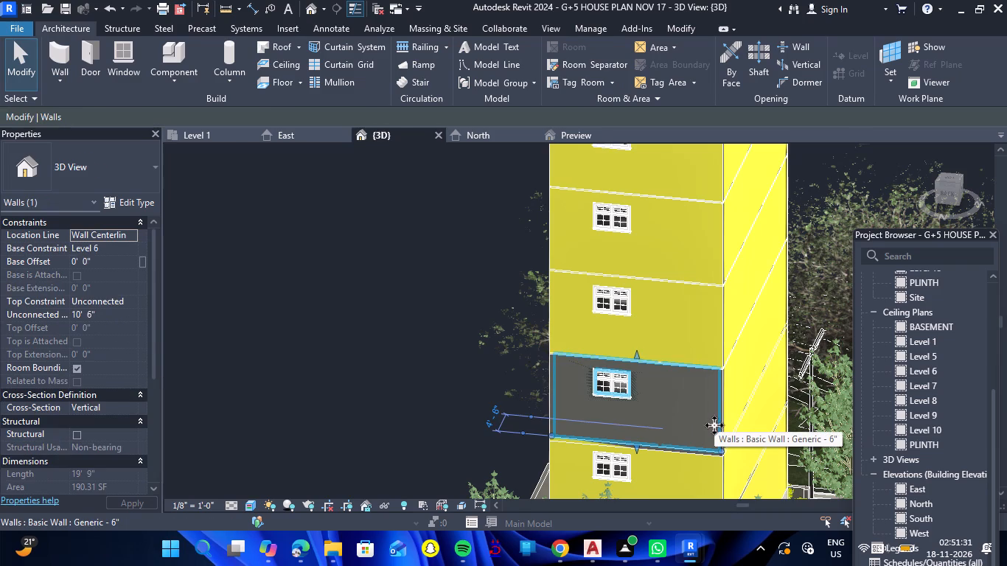
{"action": "key", "text": "Delete"}
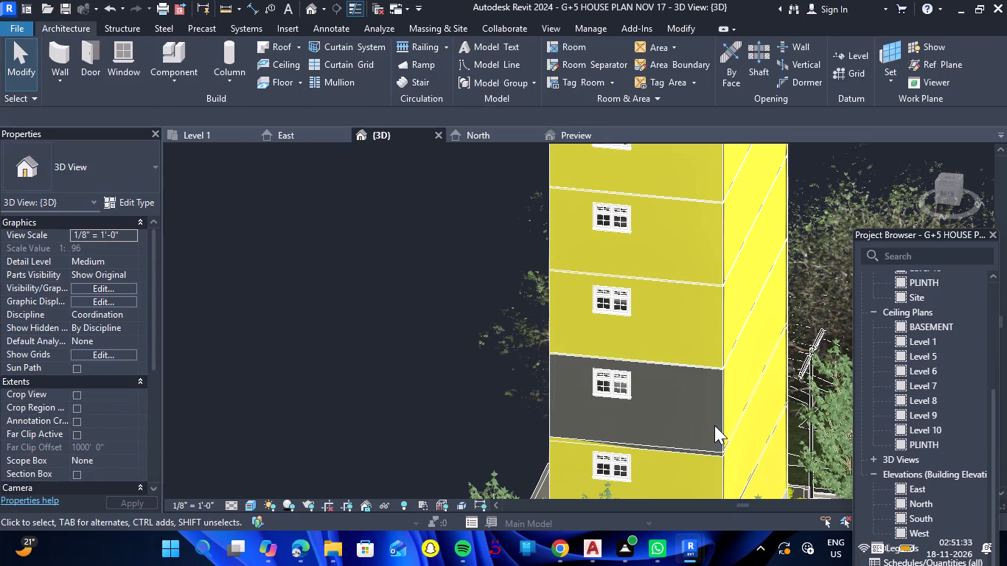
Paint the remaining grey rear wall and the narrow grey band directly beneath it with Parking Stripe.
{"action": "type", "text": "PT"}
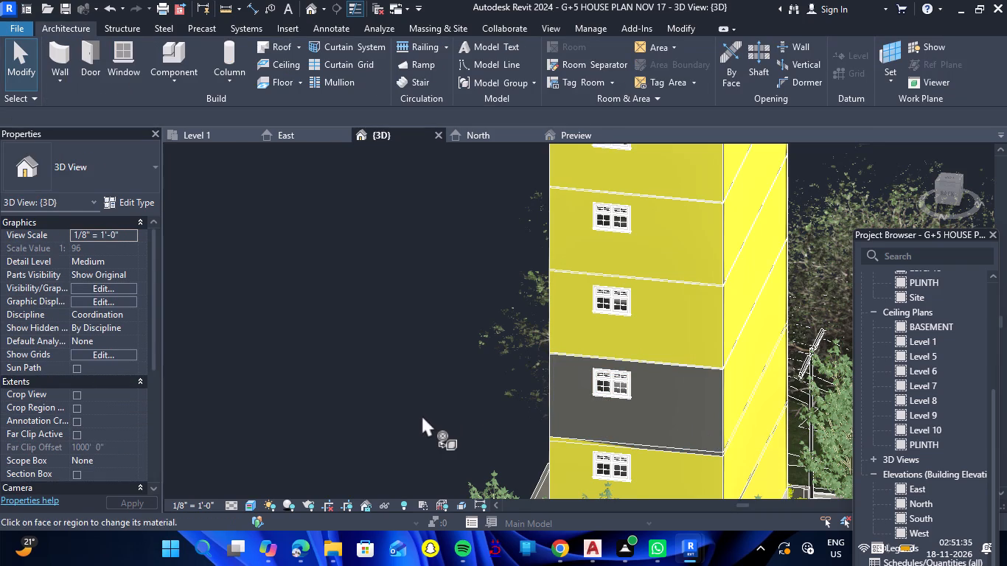
{"action": "left_click", "coordinate": [644, 428]}
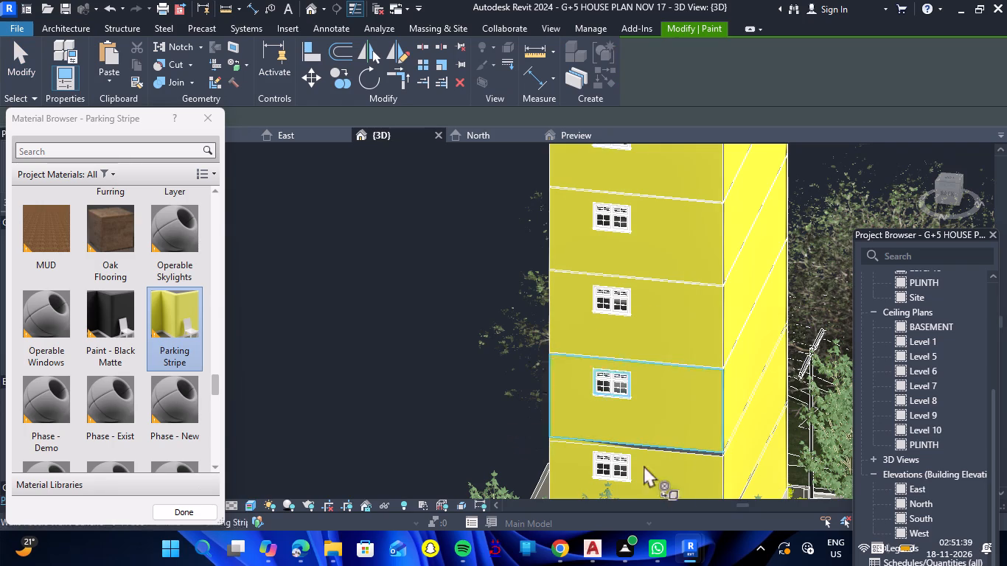
{"action": "scroll", "coordinate": [672, 458], "scroll_direction": "up", "scroll_amount": 18}
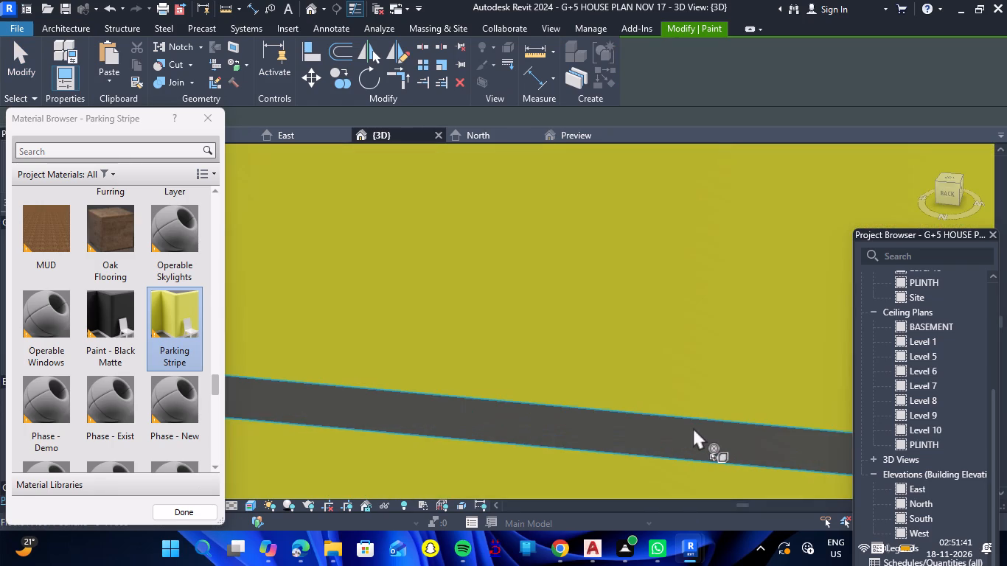
{"action": "left_click", "coordinate": [693, 427]}
{"action": "scroll", "coordinate": [693, 427], "scroll_direction": "down", "scroll_amount": 17}
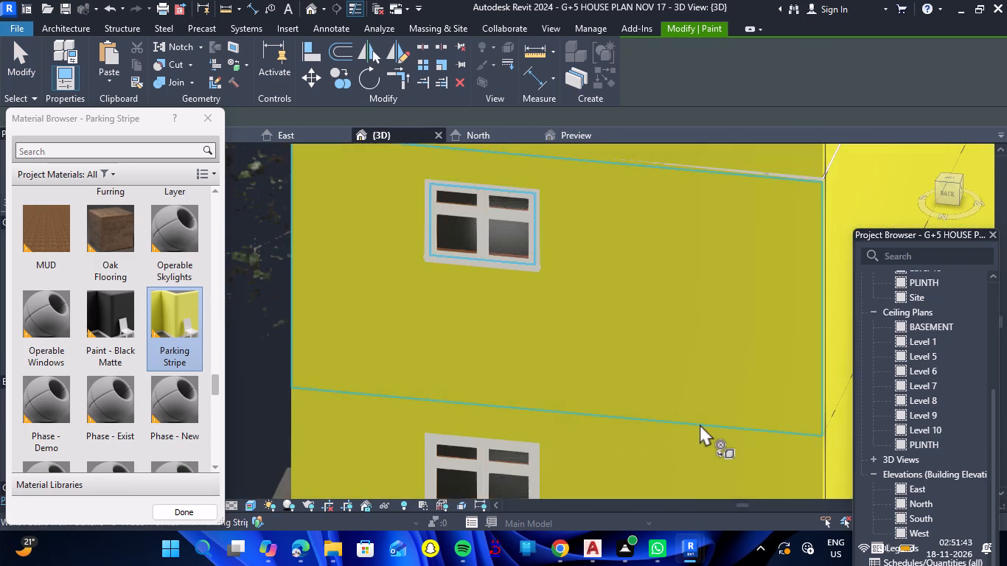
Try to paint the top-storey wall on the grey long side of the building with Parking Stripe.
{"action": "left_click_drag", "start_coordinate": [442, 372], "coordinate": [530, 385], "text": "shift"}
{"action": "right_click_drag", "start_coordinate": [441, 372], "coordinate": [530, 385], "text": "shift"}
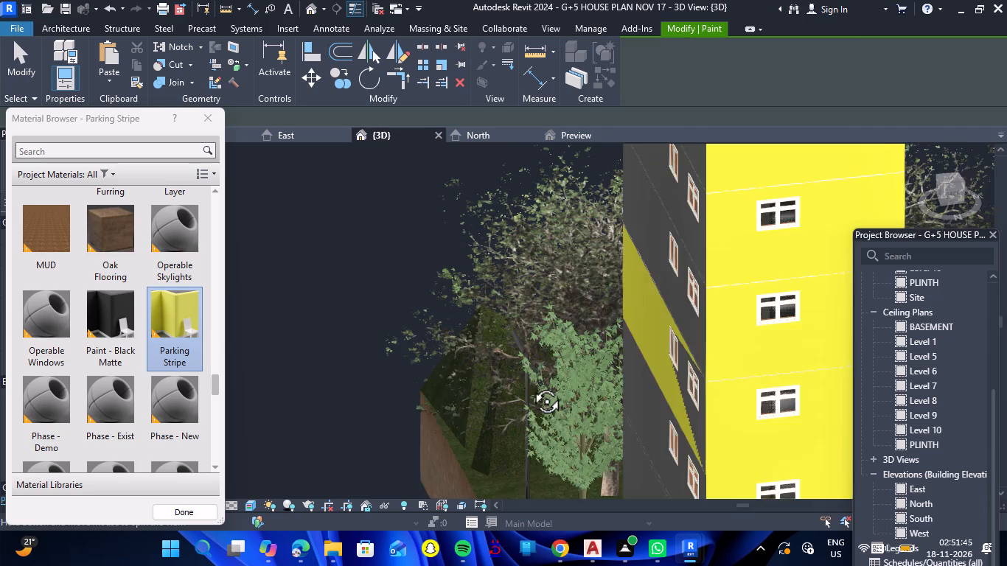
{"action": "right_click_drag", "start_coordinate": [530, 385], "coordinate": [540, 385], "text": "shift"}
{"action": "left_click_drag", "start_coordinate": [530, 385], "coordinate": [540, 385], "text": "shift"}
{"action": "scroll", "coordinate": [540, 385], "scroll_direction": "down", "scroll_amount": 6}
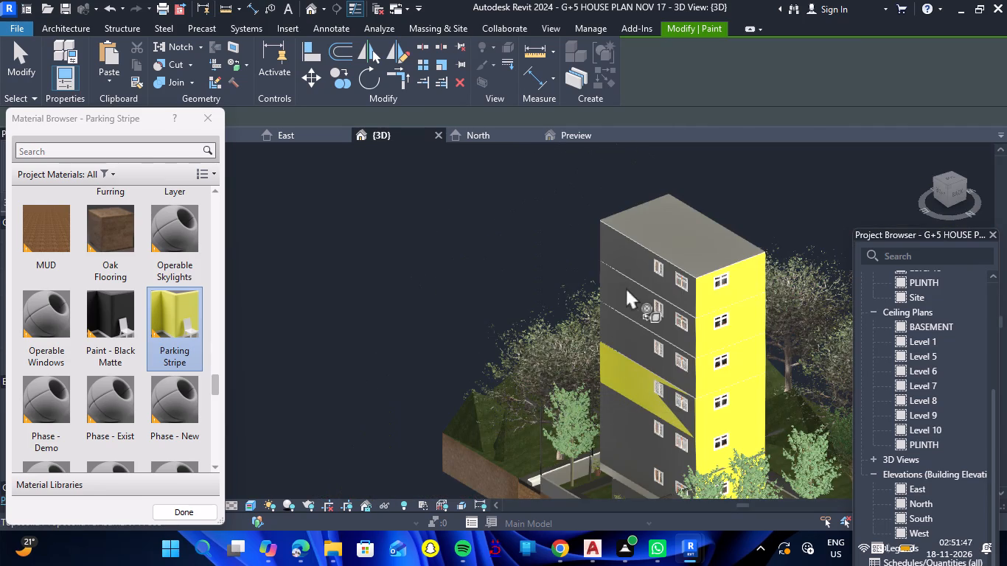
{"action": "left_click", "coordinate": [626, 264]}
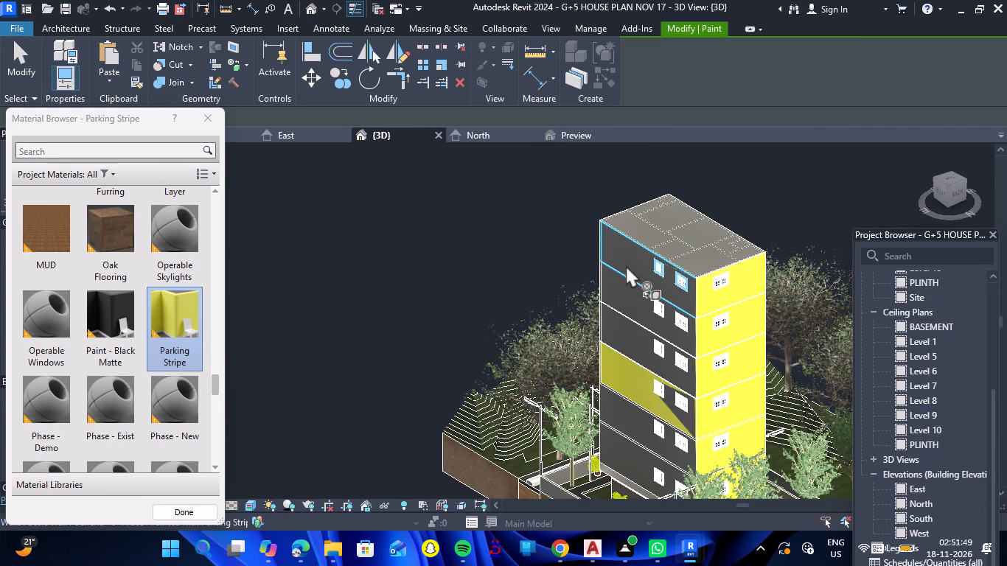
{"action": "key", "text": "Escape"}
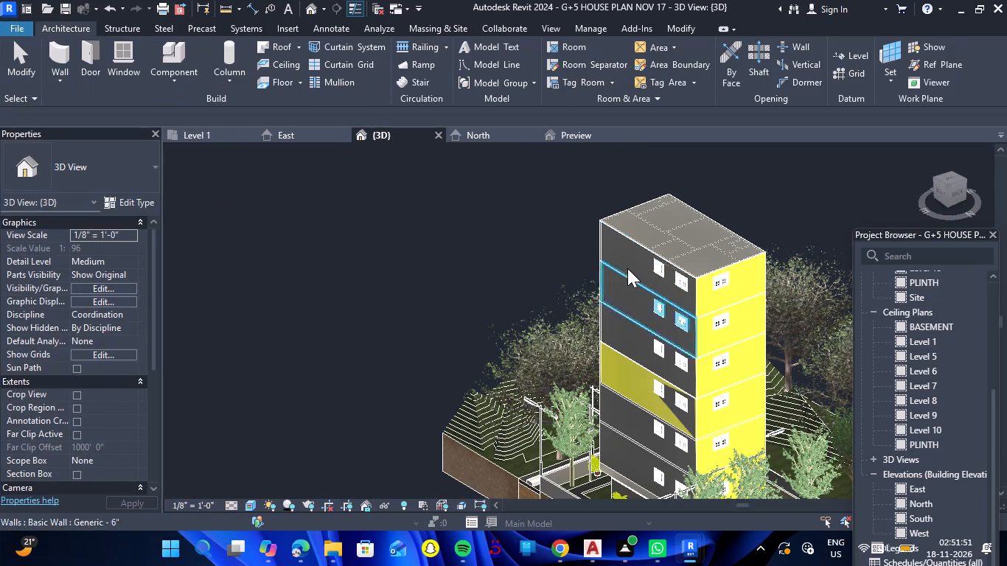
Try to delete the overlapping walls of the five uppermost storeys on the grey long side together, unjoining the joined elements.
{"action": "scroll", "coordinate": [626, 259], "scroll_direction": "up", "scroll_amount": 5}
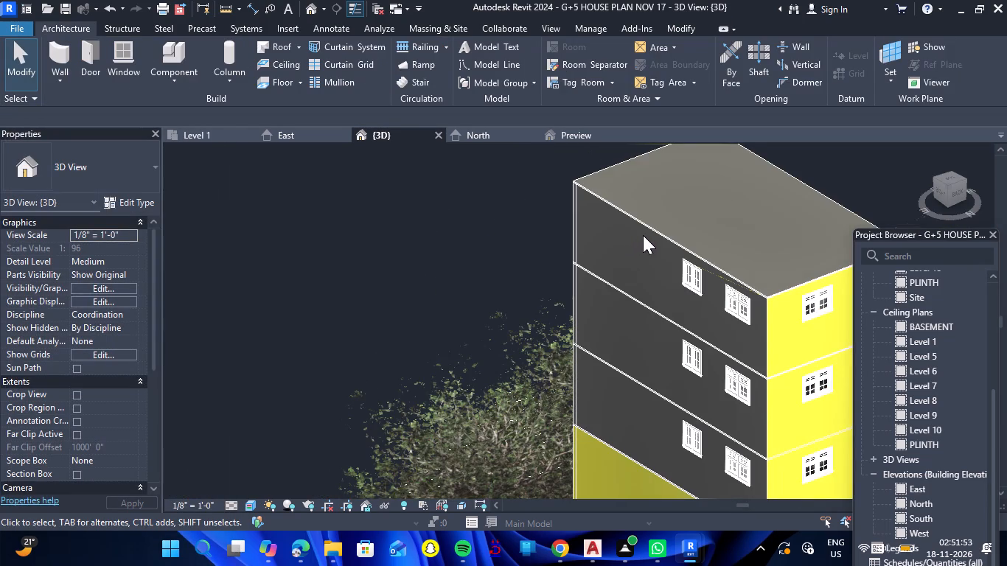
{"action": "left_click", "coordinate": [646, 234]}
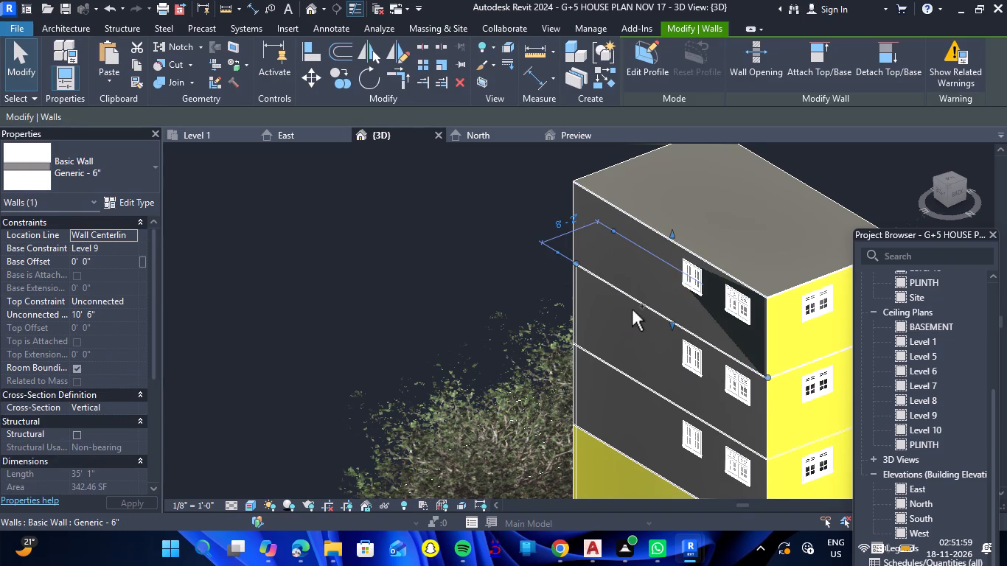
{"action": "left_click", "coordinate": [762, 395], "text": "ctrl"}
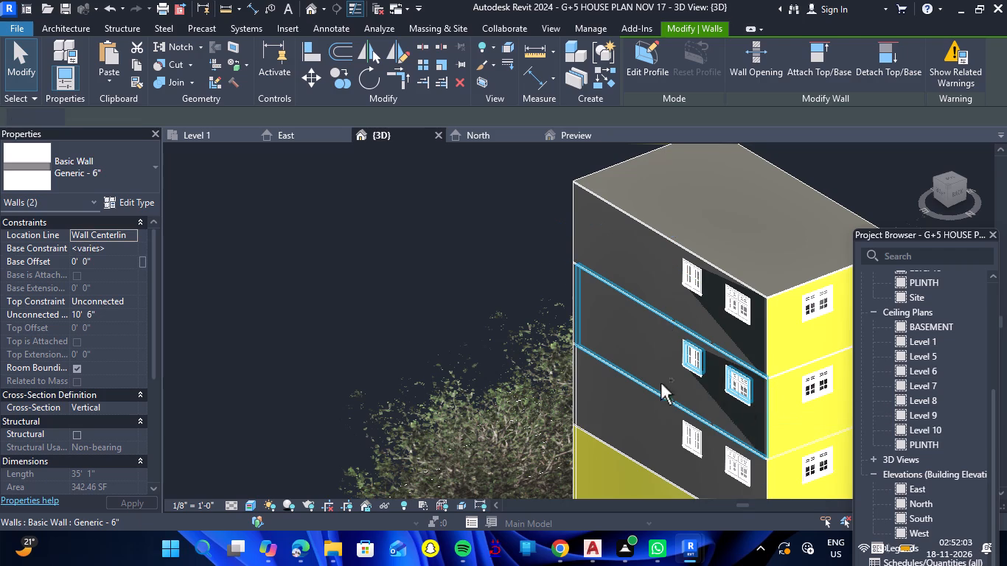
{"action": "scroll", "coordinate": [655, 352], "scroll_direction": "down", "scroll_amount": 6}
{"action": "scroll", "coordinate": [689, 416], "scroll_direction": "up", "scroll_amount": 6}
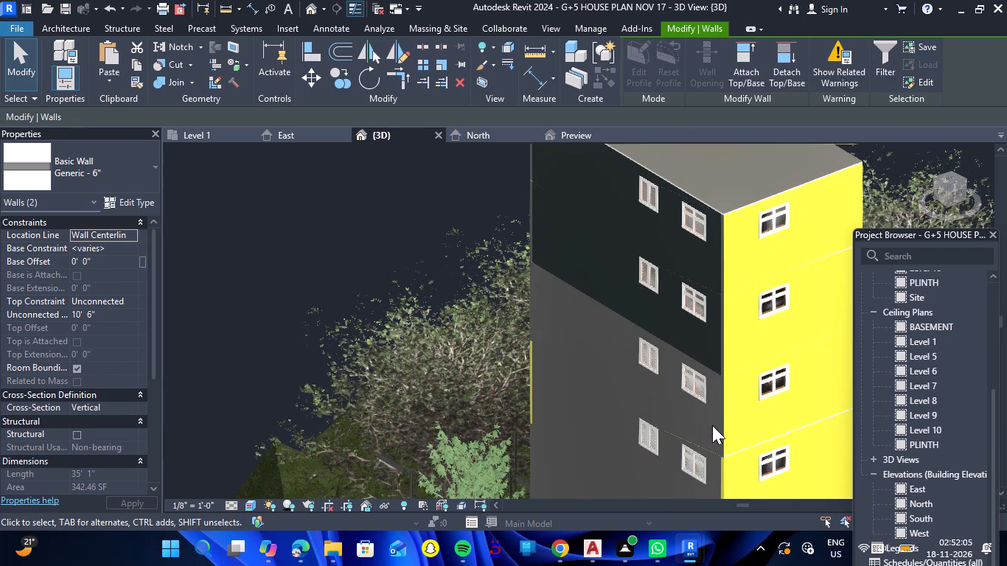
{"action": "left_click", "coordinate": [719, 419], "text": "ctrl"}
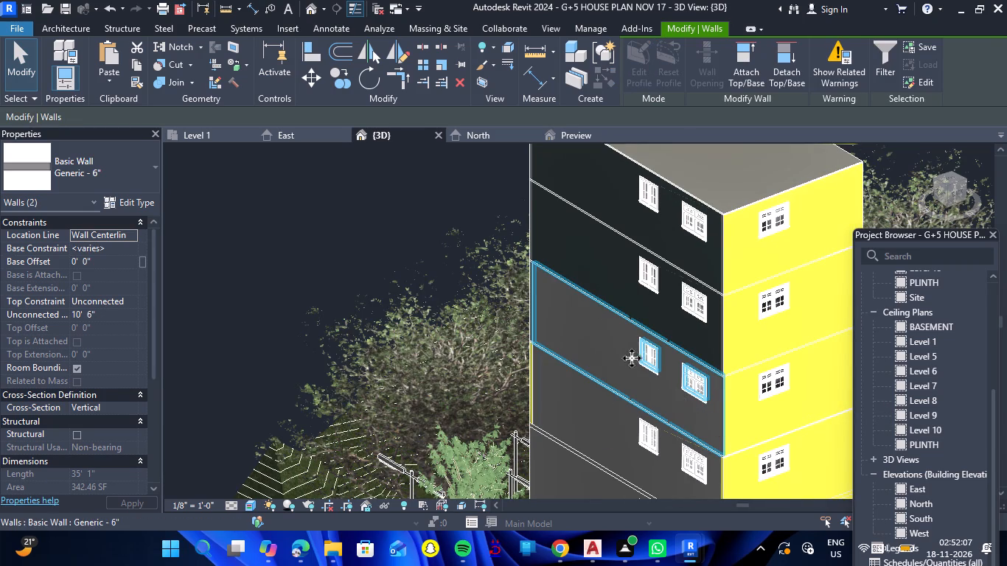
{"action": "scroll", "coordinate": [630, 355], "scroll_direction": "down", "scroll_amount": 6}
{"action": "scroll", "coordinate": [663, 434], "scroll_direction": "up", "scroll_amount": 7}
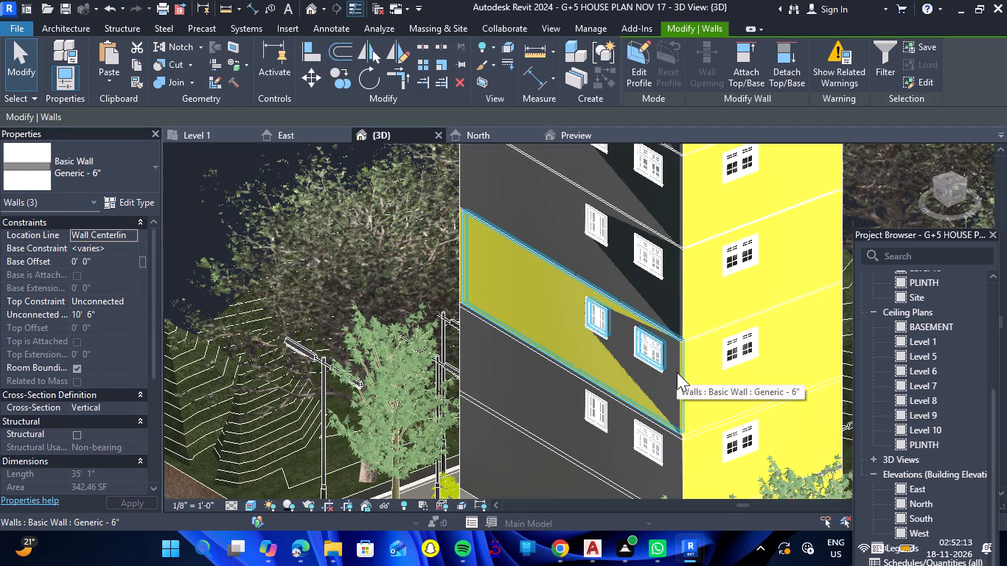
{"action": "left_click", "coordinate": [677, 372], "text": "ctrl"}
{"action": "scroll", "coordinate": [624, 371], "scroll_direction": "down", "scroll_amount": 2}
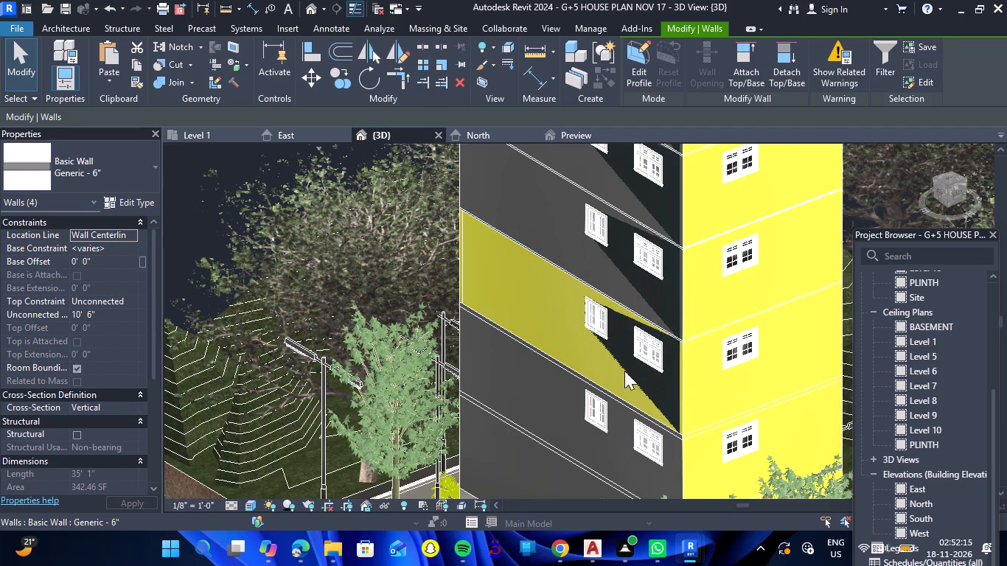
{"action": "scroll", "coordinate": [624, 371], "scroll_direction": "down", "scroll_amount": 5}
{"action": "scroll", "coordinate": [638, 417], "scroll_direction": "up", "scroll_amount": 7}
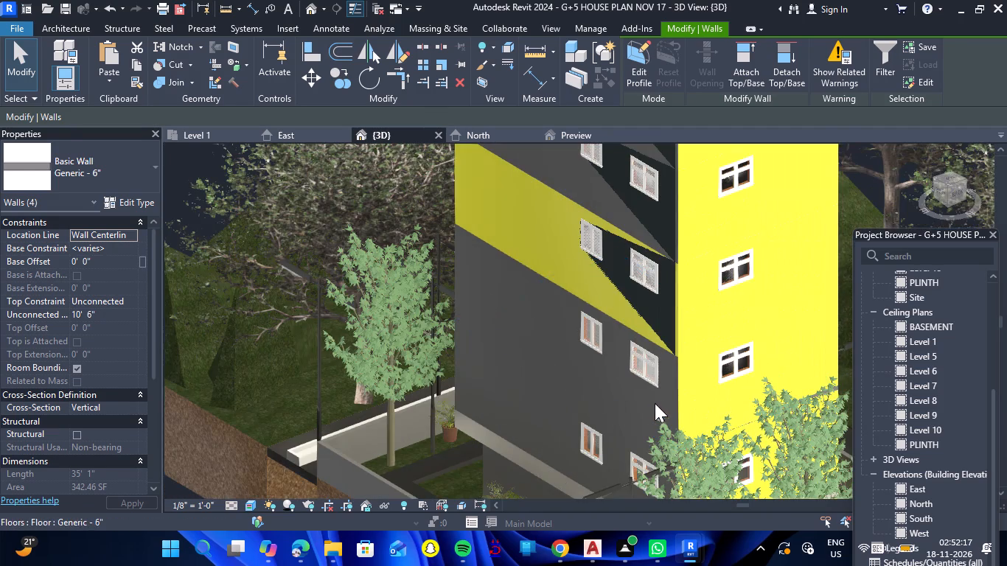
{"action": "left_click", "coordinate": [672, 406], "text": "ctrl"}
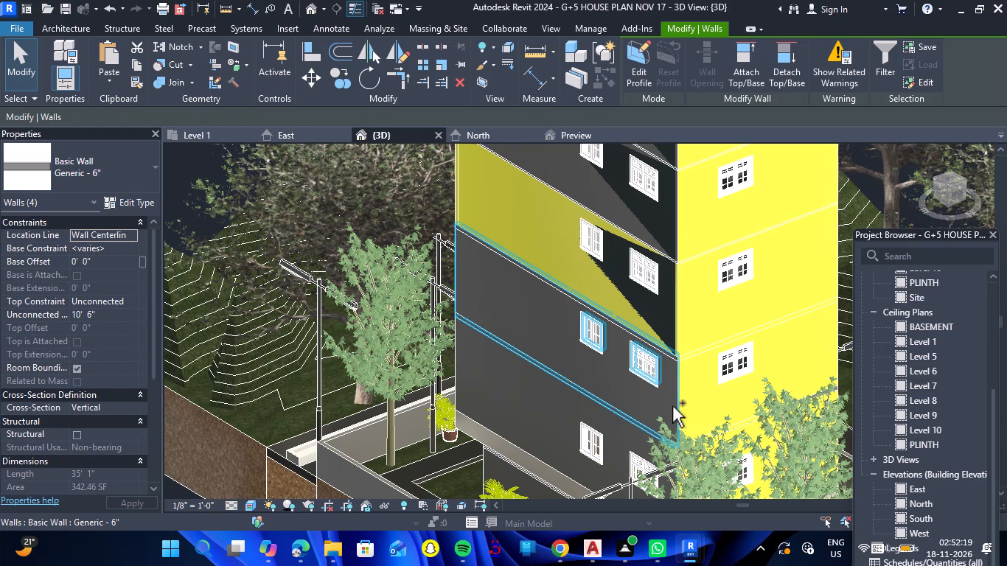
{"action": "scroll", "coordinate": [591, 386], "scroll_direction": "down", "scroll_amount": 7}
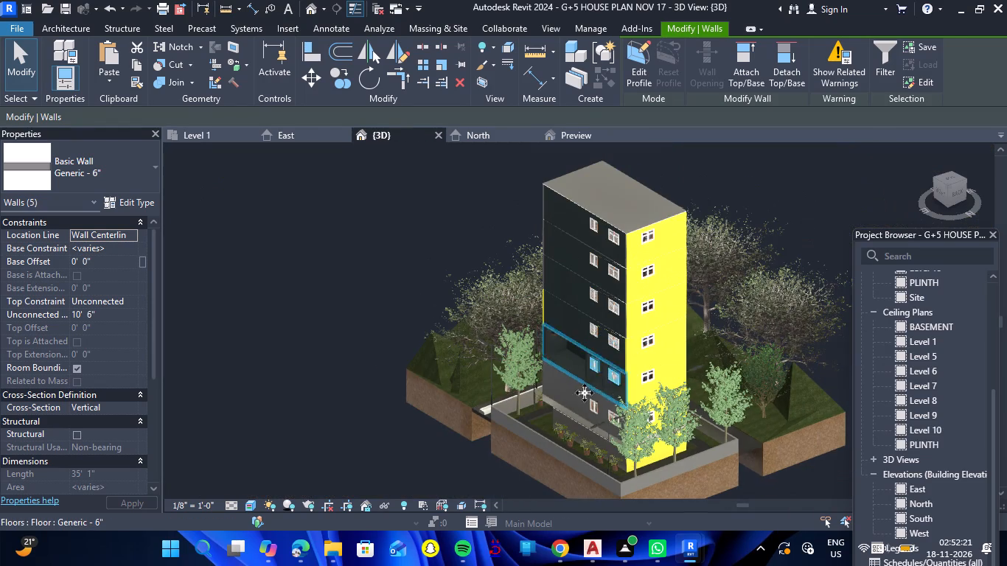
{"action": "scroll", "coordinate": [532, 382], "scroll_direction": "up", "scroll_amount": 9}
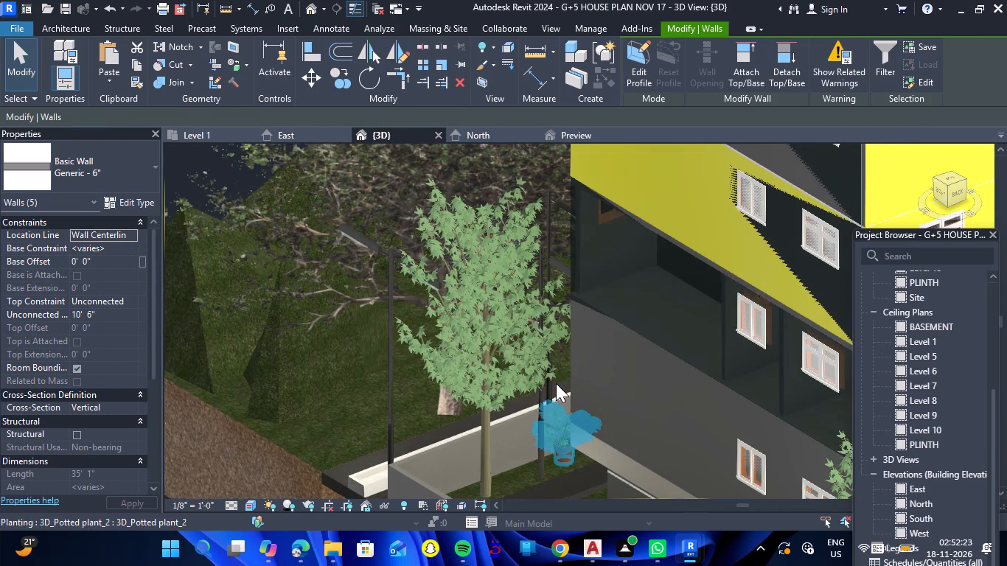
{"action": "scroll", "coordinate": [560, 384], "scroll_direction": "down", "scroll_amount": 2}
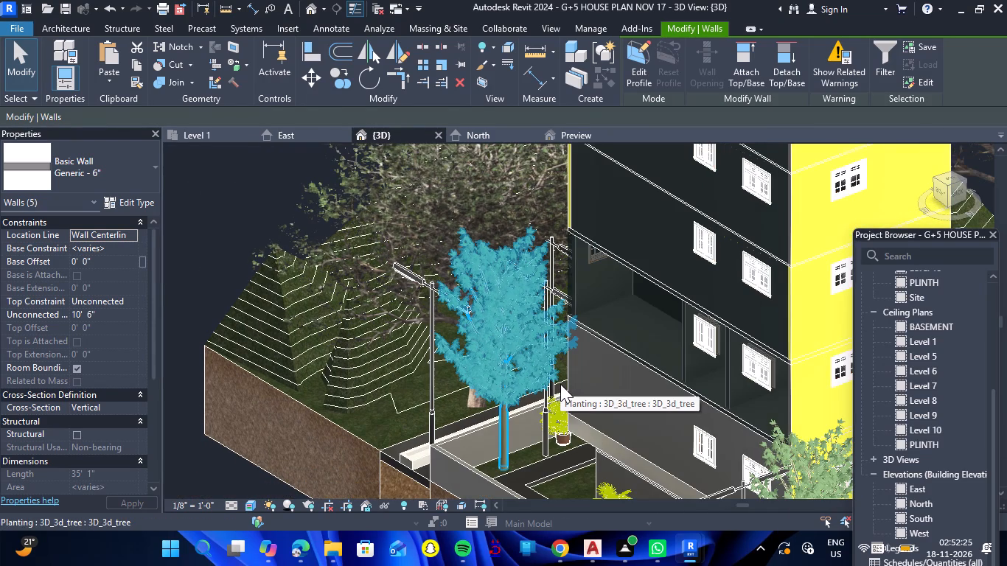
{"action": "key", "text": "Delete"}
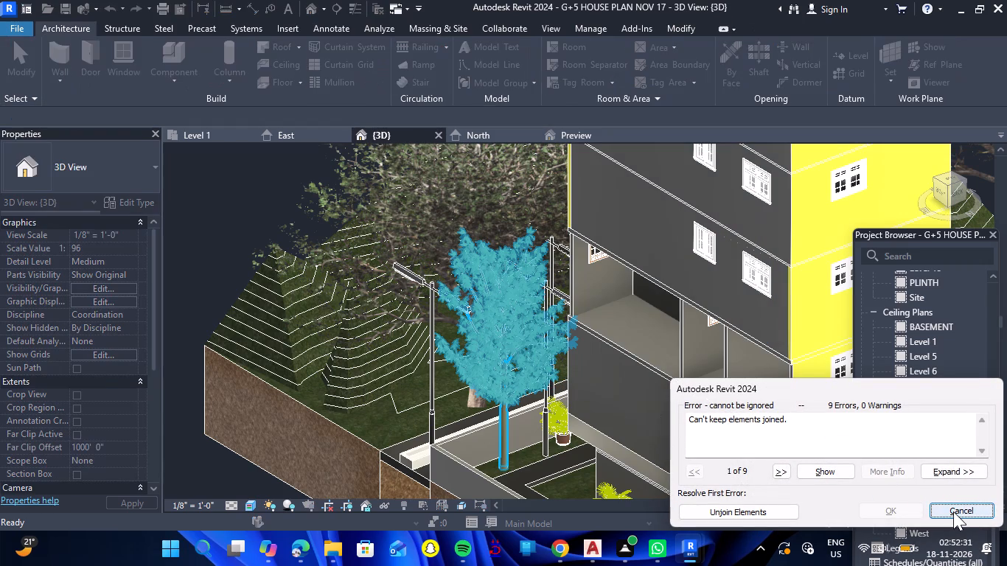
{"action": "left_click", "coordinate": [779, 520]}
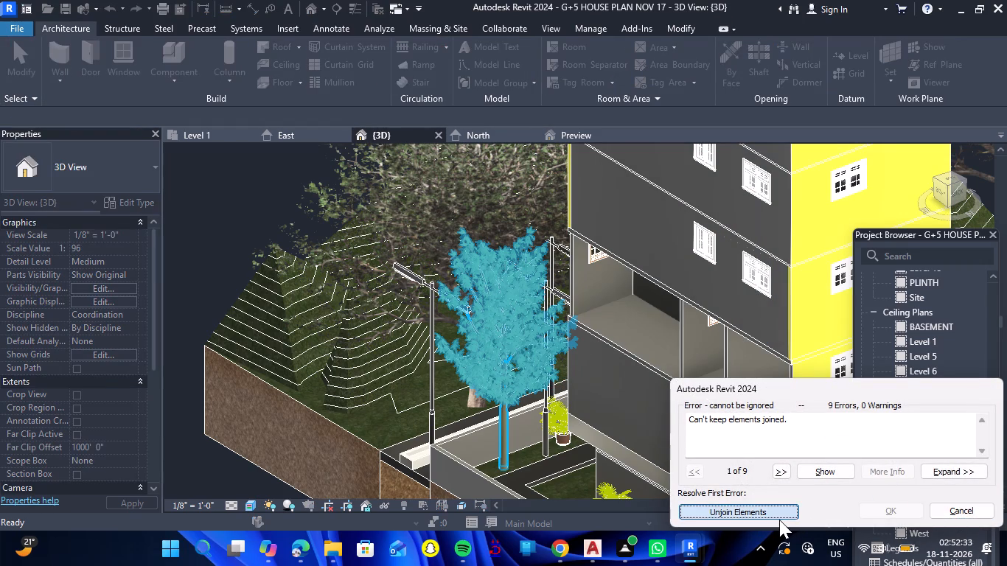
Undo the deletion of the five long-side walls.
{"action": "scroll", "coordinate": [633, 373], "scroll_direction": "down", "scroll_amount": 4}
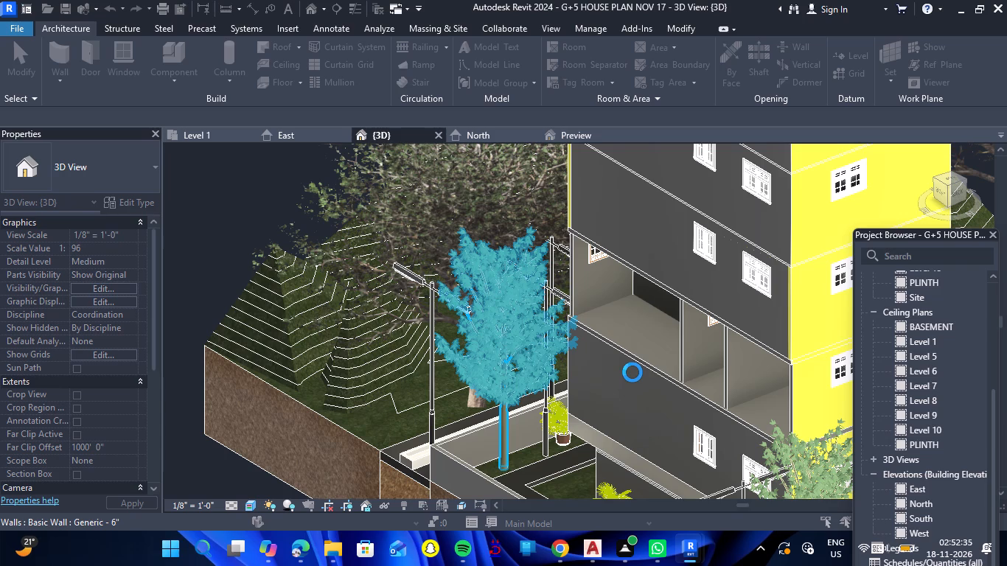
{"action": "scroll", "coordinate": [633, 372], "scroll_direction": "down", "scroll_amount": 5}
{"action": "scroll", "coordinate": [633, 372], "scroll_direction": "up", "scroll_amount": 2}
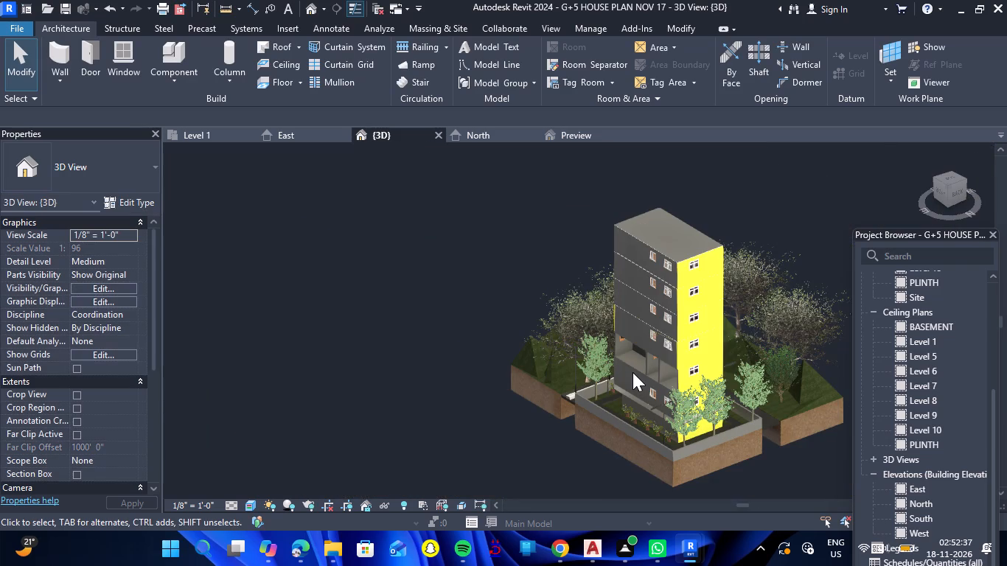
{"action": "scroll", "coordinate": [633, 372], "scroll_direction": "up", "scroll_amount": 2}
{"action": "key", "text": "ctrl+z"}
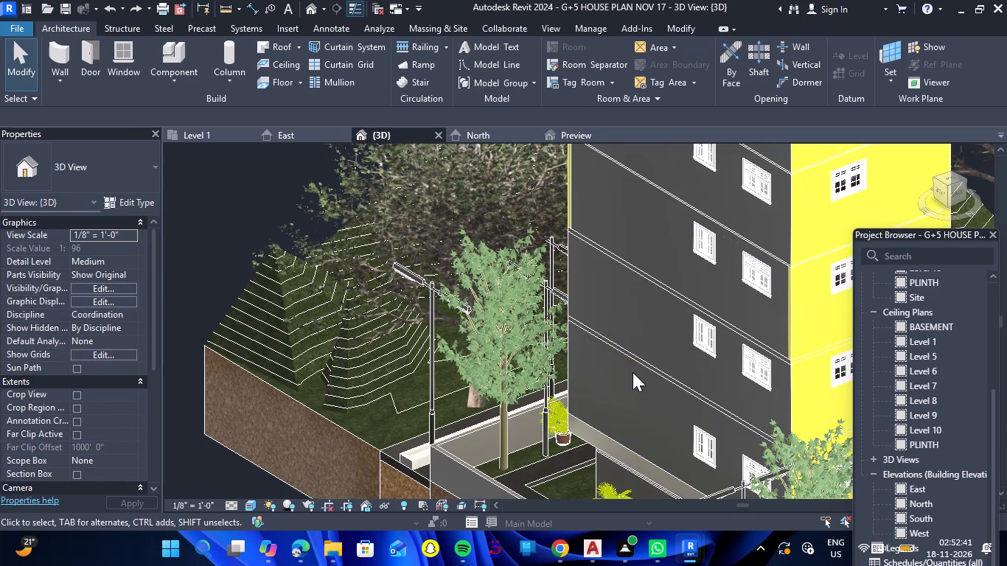
Select the overlapping walls of the four uppermost storeys on the grey long side together.
{"action": "scroll", "coordinate": [633, 372], "scroll_direction": "down", "scroll_amount": 2}
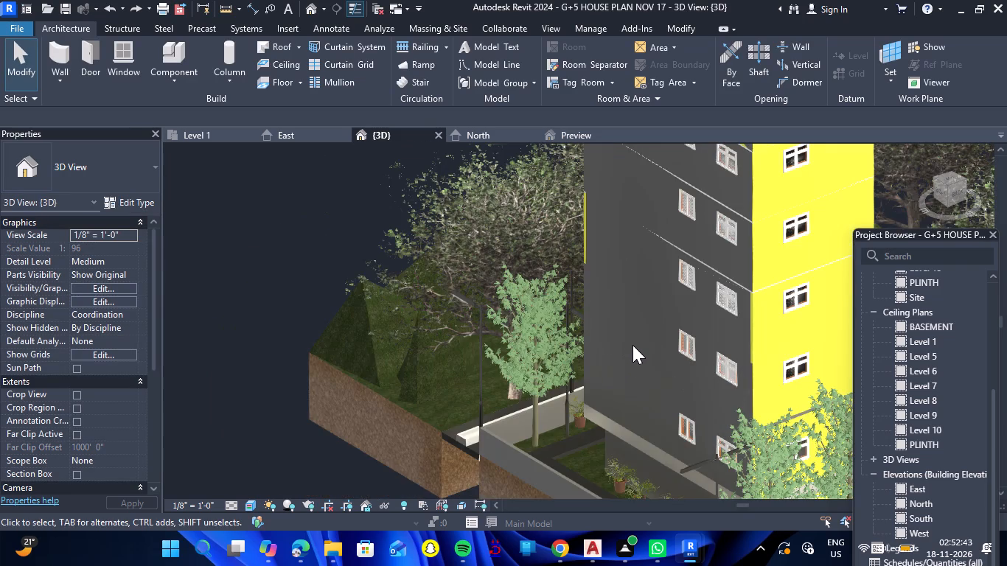
{"action": "scroll", "coordinate": [635, 336], "scroll_direction": "down", "scroll_amount": 4}
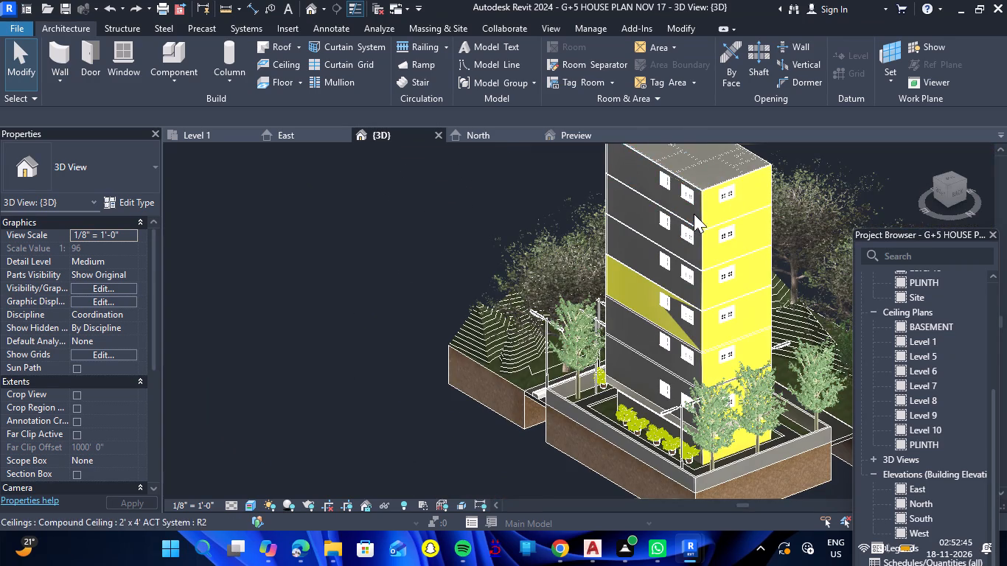
{"action": "left_click", "coordinate": [697, 217]}
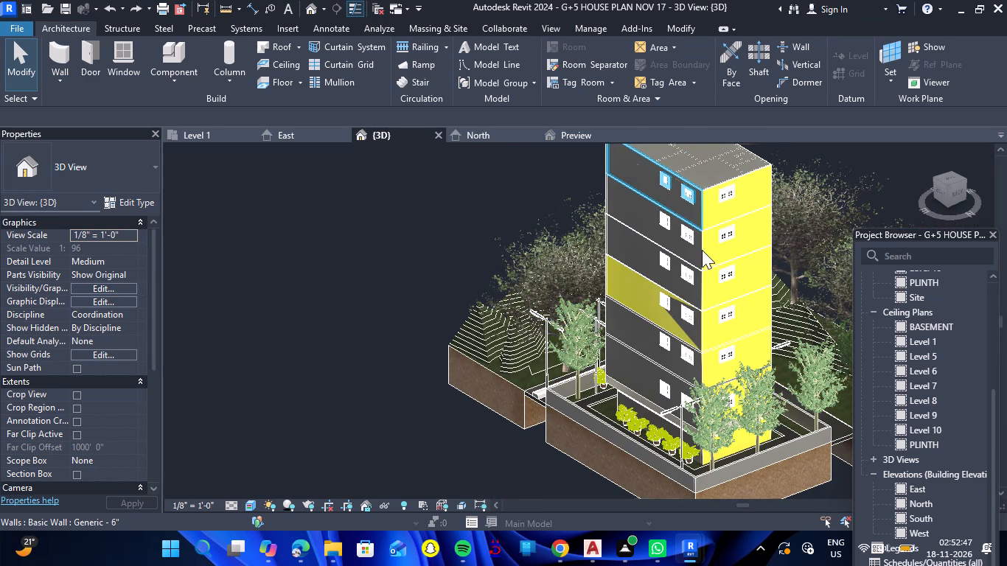
{"action": "left_click", "coordinate": [697, 255], "text": "ctrl"}
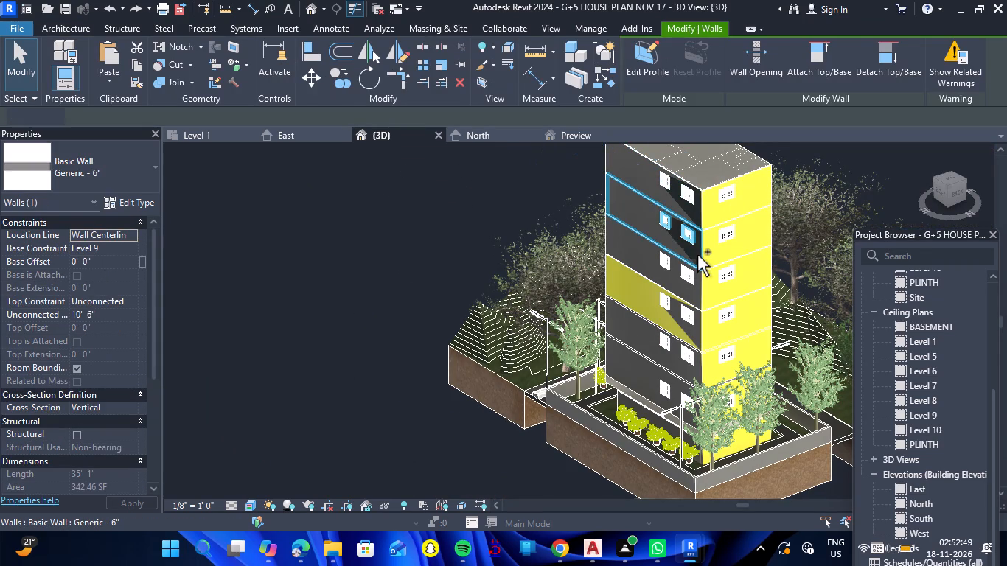
{"action": "left_click", "coordinate": [697, 284], "text": "ctrl"}
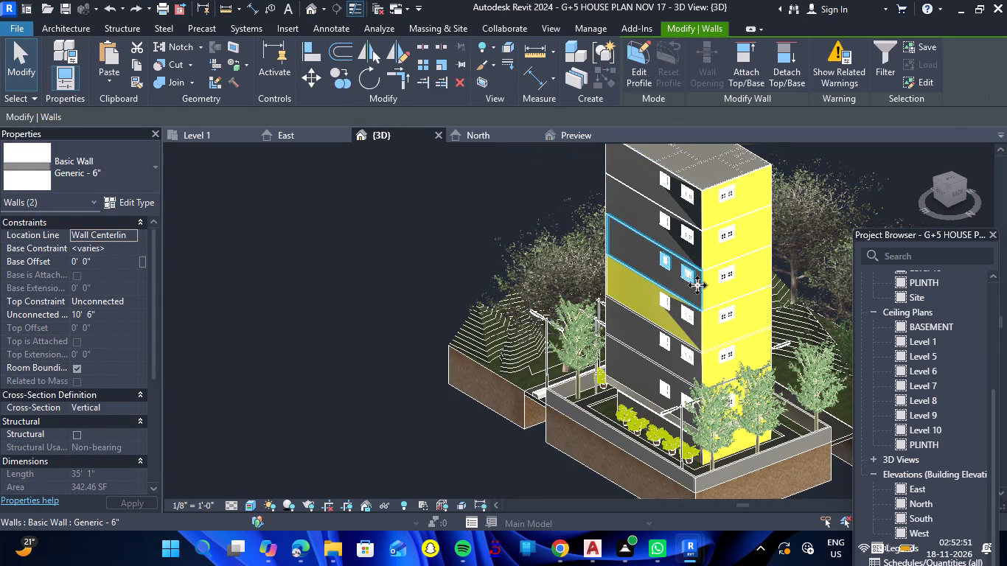
{"action": "left_click", "coordinate": [700, 336], "text": "ctrl"}
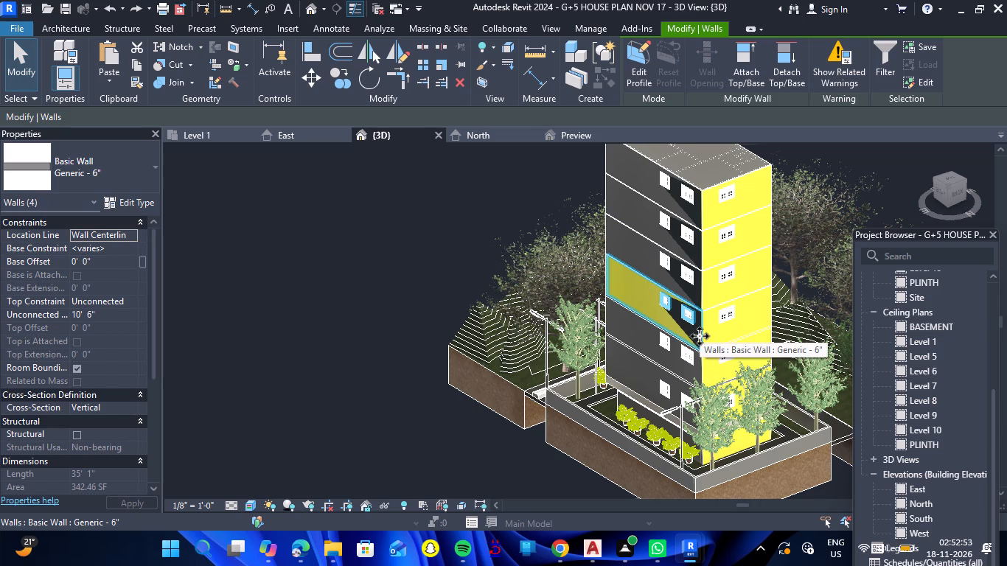
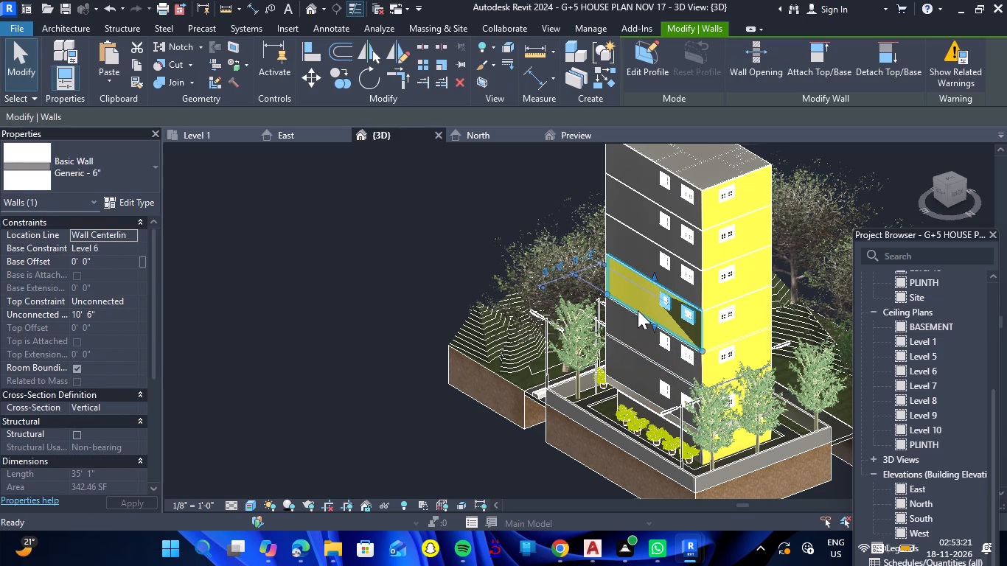
Paint the five remaining grey storey walls and the plinth wall on the building's long side with Parking Stripe.
{"action": "left_click", "coordinate": [751, 514]}
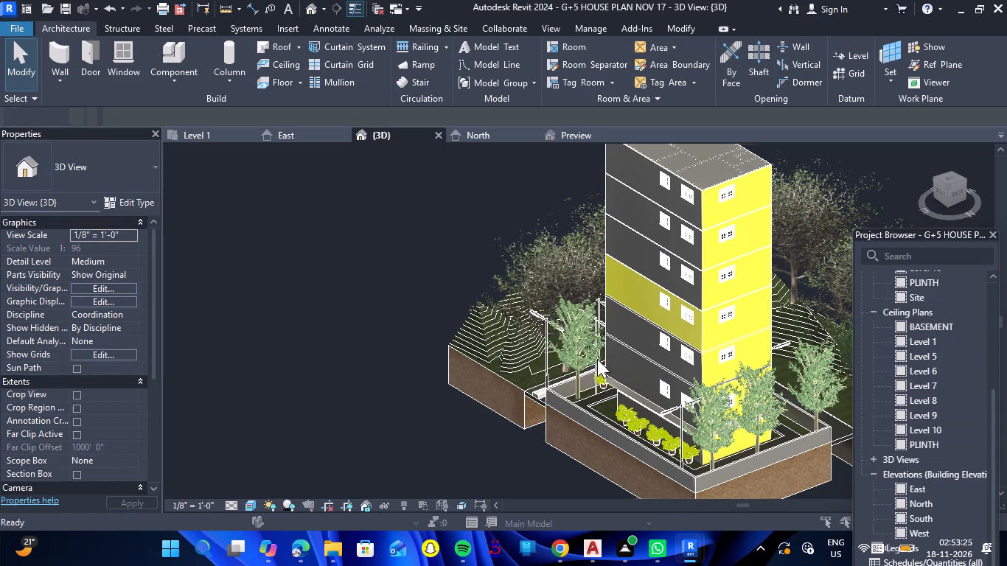
{"action": "type", "text": "PT"}
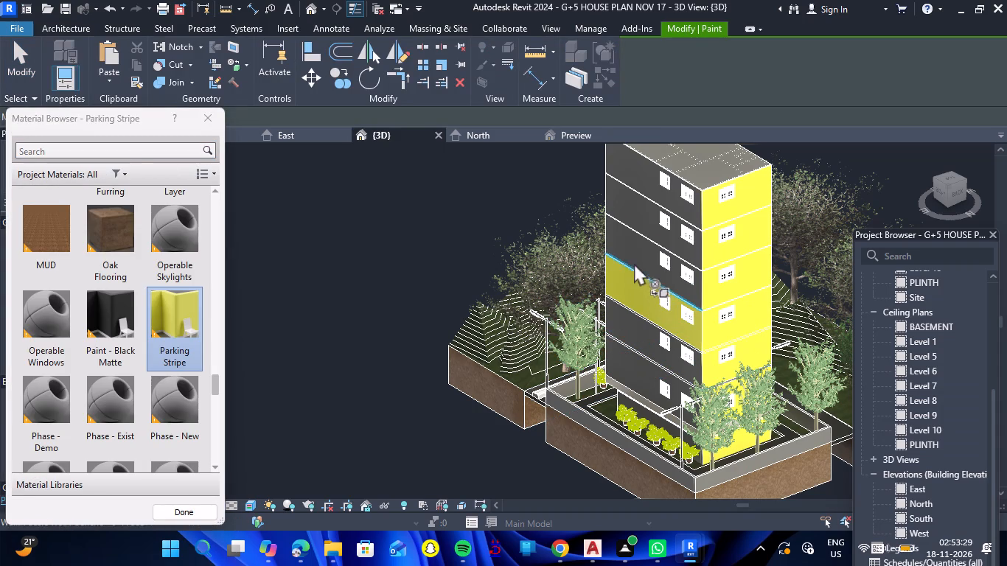
{"action": "left_click", "coordinate": [635, 258]}
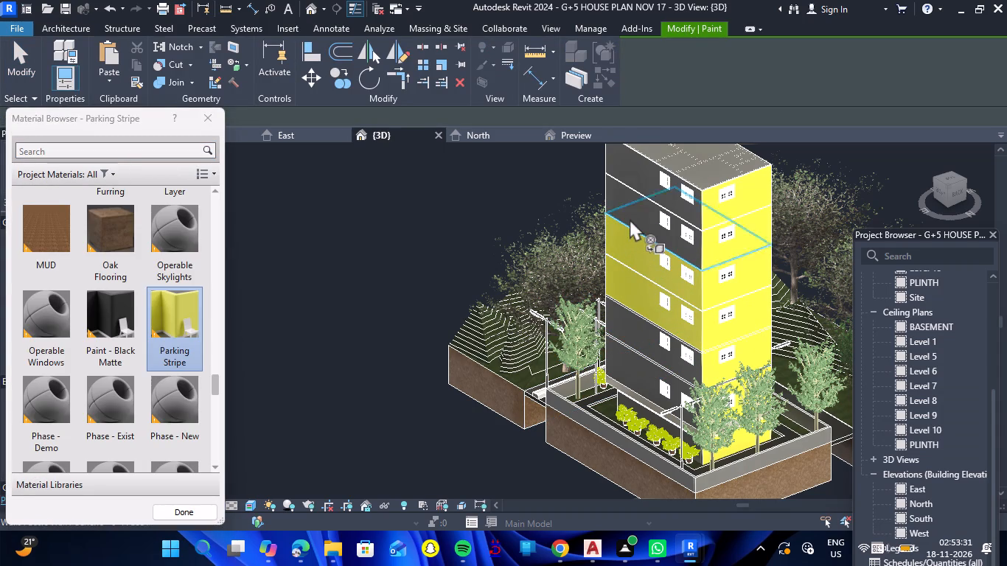
{"action": "left_click", "coordinate": [630, 219]}
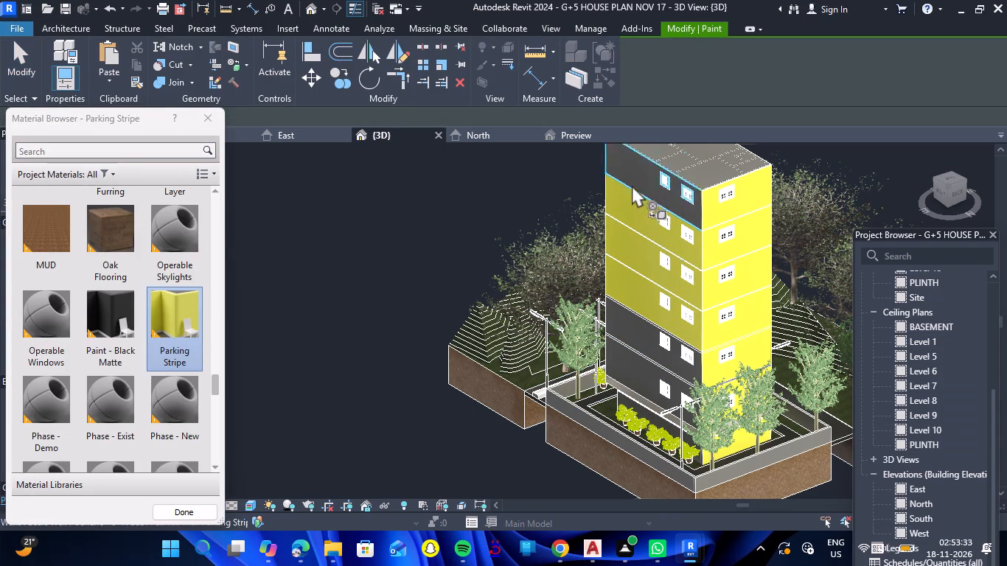
{"action": "left_click", "coordinate": [638, 172]}
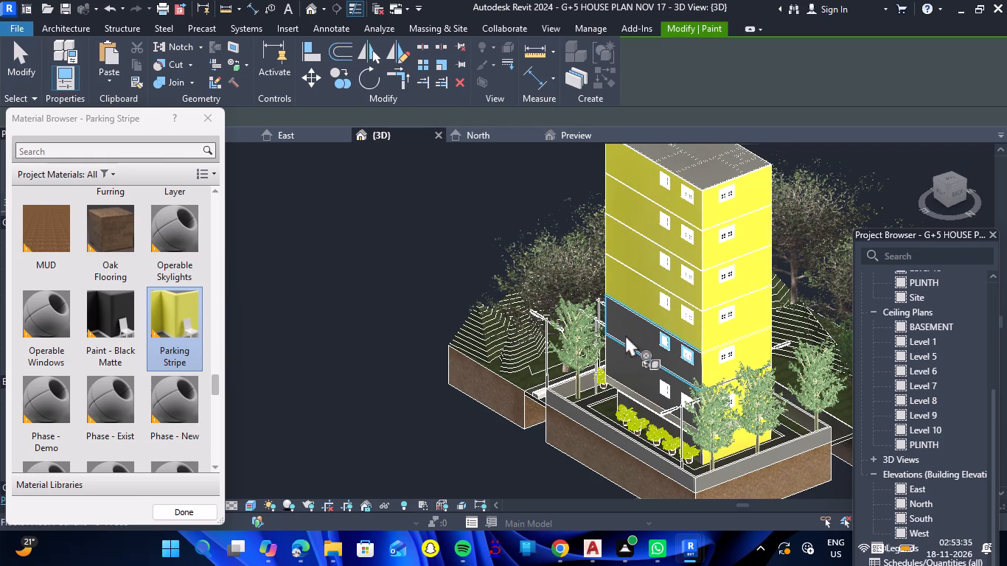
{"action": "left_click", "coordinate": [625, 335]}
{"action": "left_click", "coordinate": [621, 367]}
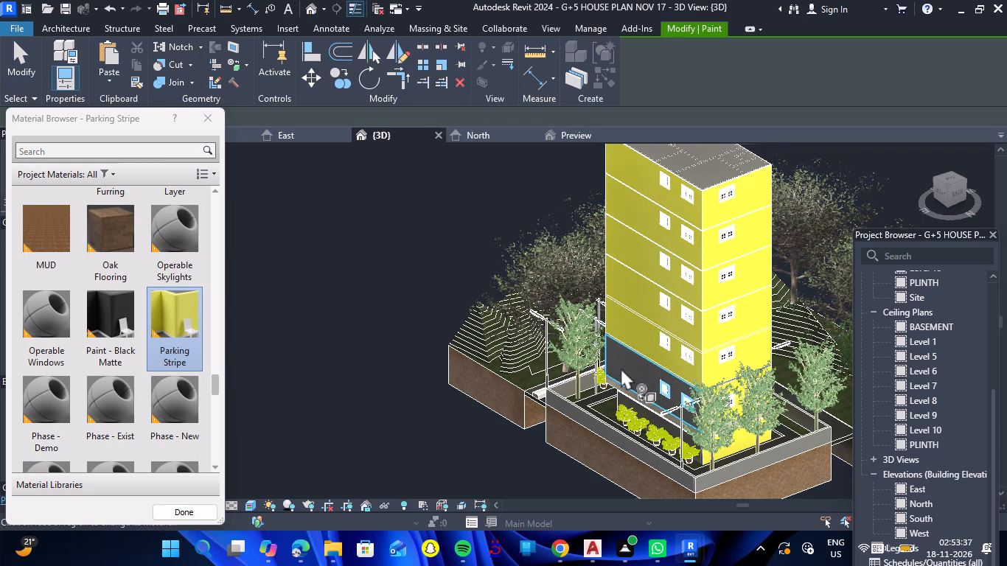
{"action": "scroll", "coordinate": [626, 412], "scroll_direction": "up", "scroll_amount": 7}
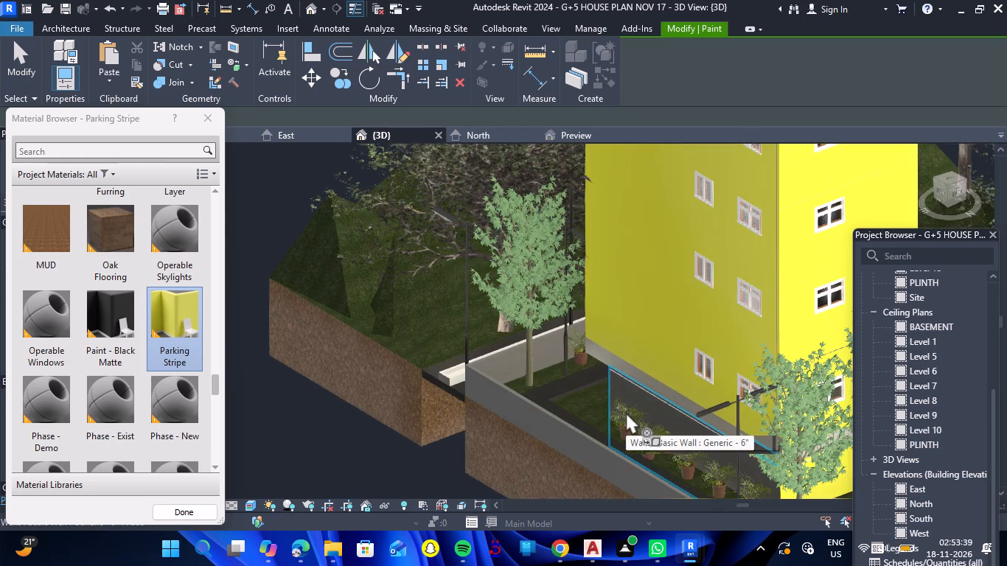
{"action": "left_click", "coordinate": [621, 387]}
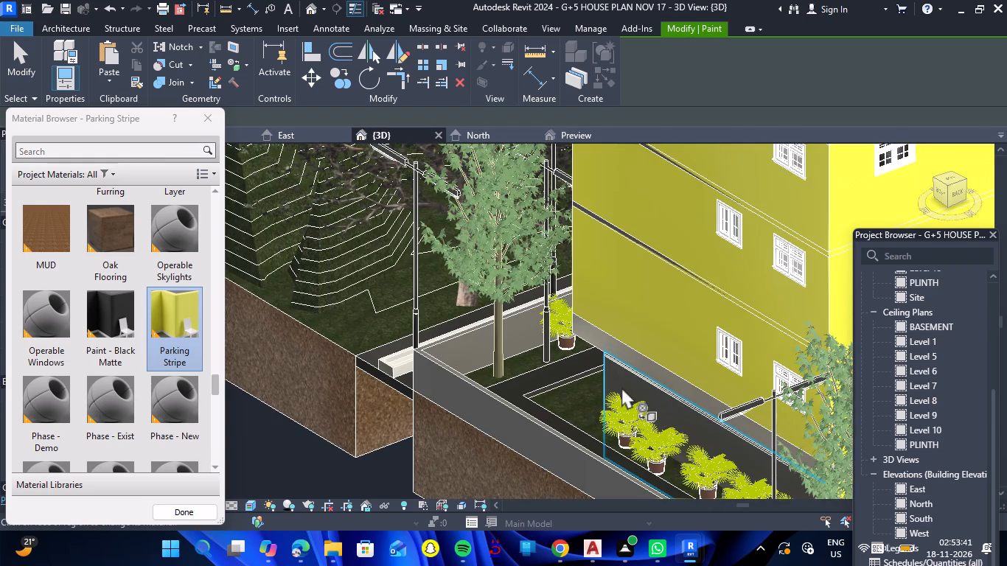
Finish painting and examine the building's painted exterior and surrounding site from the other sides.
{"action": "scroll", "coordinate": [593, 352], "scroll_direction": "down", "scroll_amount": 11}
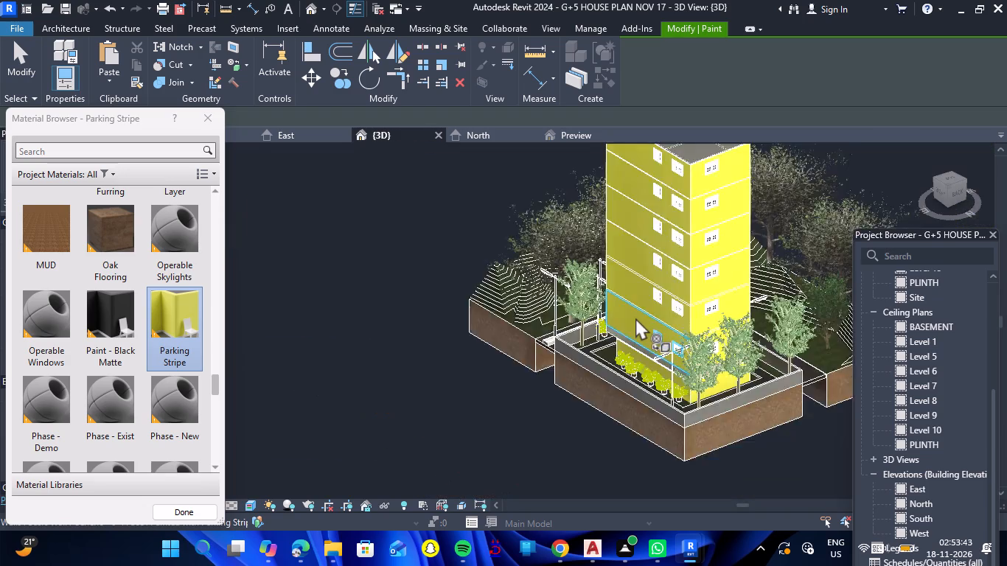
{"action": "scroll", "coordinate": [533, 309], "scroll_direction": "down", "scroll_amount": 1}
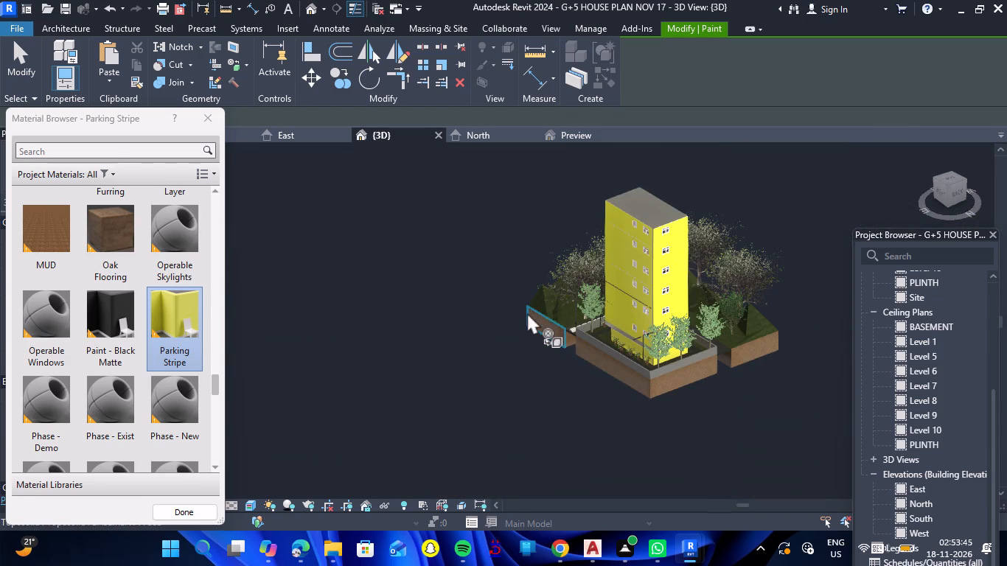
{"action": "scroll", "coordinate": [497, 217], "scroll_direction": "up", "scroll_amount": 4}
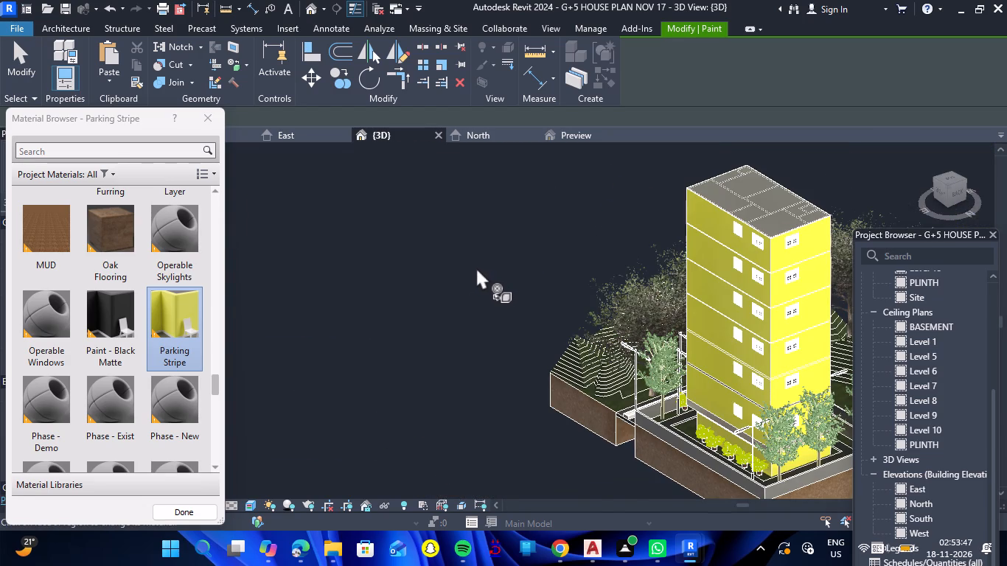
{"action": "left_click_drag", "start_coordinate": [464, 268], "coordinate": [738, 263], "text": "shift"}
{"action": "right_click_drag", "start_coordinate": [464, 268], "coordinate": [738, 263], "text": "shift"}
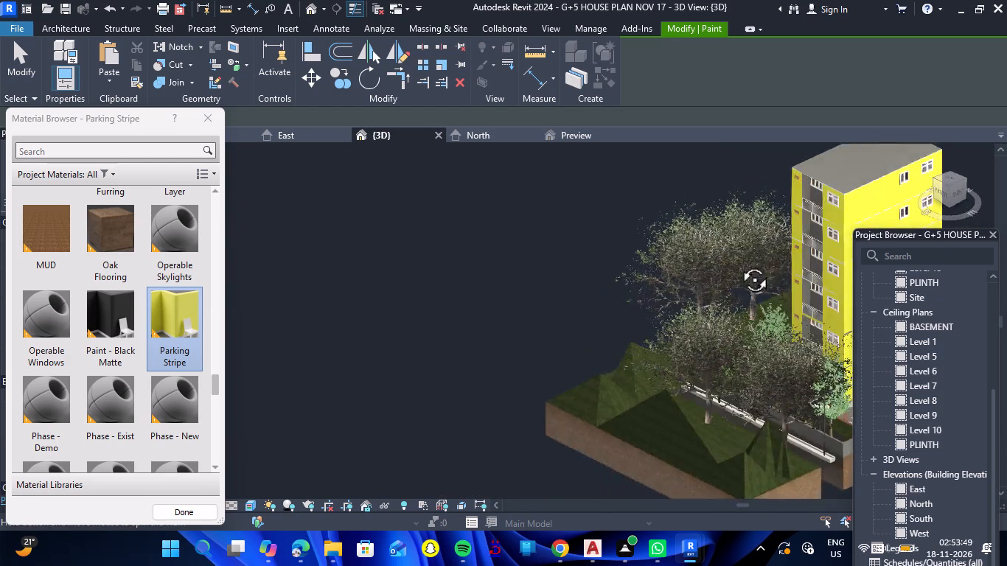
{"action": "right_click_drag", "start_coordinate": [738, 263], "coordinate": [780, 259], "text": "shift"}
{"action": "left_click_drag", "start_coordinate": [738, 263], "coordinate": [780, 259], "text": "shift"}
{"action": "scroll", "coordinate": [776, 262], "scroll_direction": "down", "scroll_amount": 4}
{"action": "left_click_drag", "start_coordinate": [632, 328], "coordinate": [632, 330], "text": "shift"}
{"action": "right_click_drag", "start_coordinate": [632, 328], "coordinate": [632, 330], "text": "shift"}
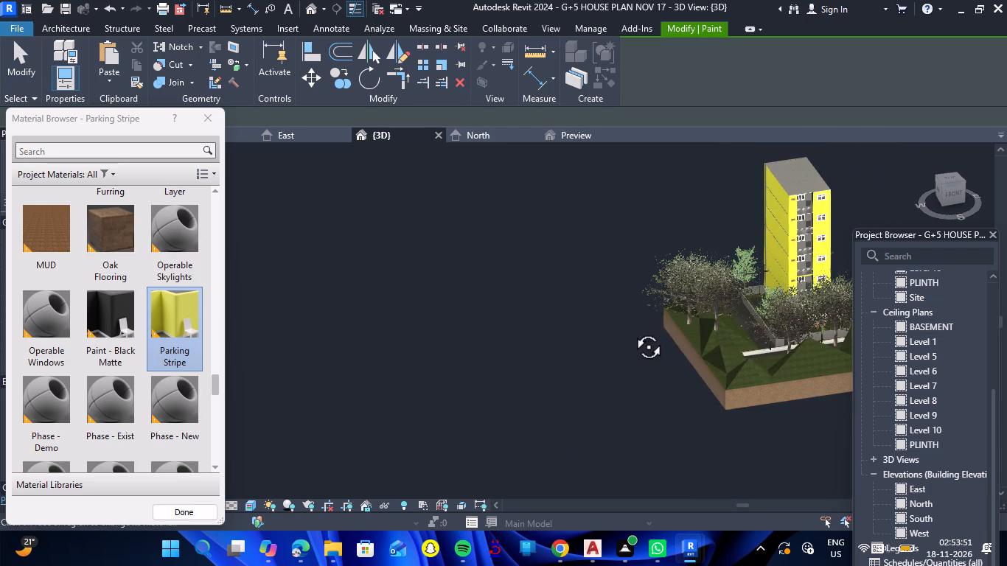
{"action": "left_click_drag", "start_coordinate": [632, 330], "coordinate": [677, 358], "text": "shift"}
{"action": "right_click_drag", "start_coordinate": [632, 330], "coordinate": [677, 358], "text": "shift"}
{"action": "scroll", "coordinate": [765, 313], "scroll_direction": "down", "scroll_amount": 4}
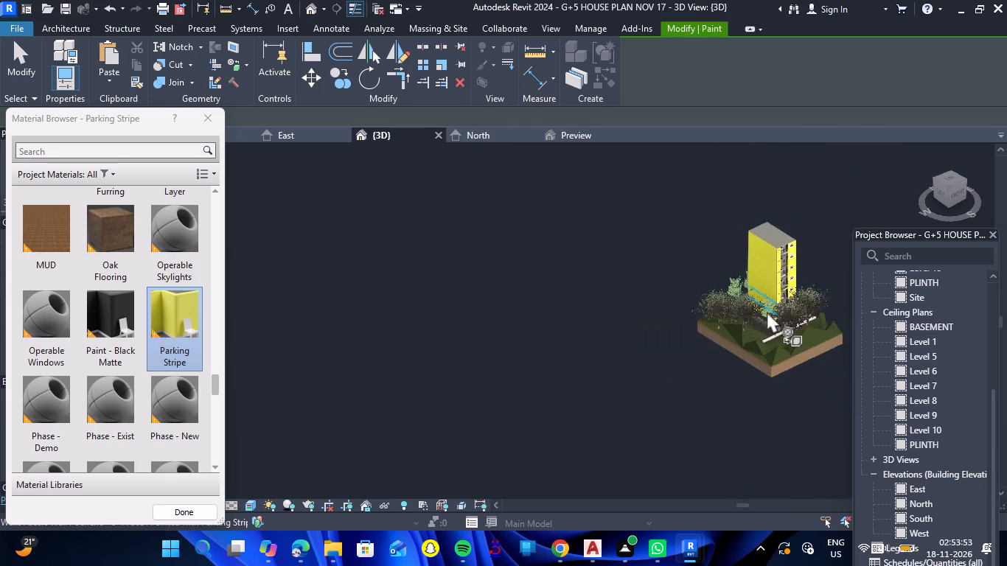
{"action": "scroll", "coordinate": [767, 311], "scroll_direction": "down", "scroll_amount": 1}
{"action": "scroll", "coordinate": [829, 302], "scroll_direction": "up", "scroll_amount": 9}
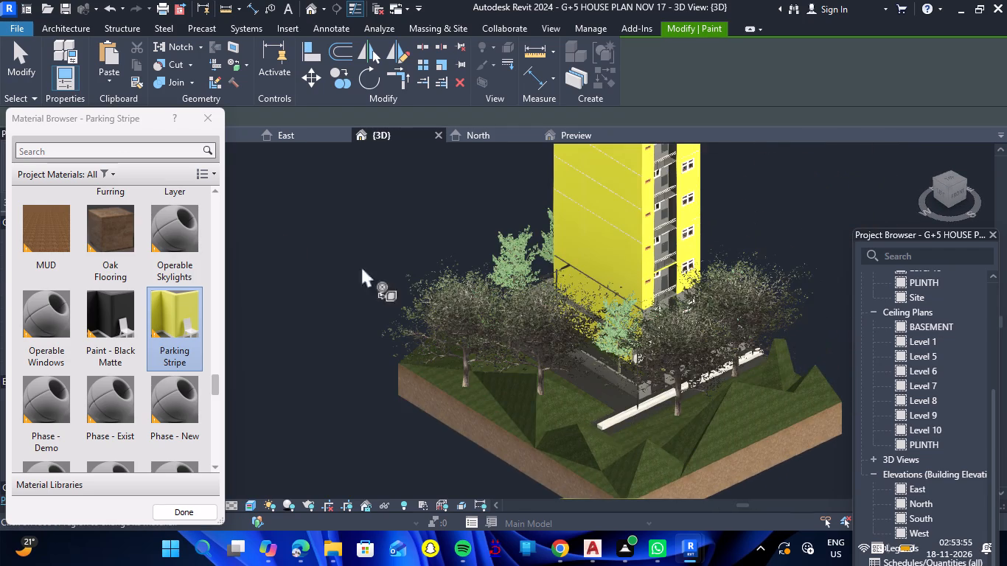
{"action": "left_click", "coordinate": [217, 121]}
{"action": "scroll", "coordinate": [602, 304], "scroll_direction": "down", "scroll_amount": 3}
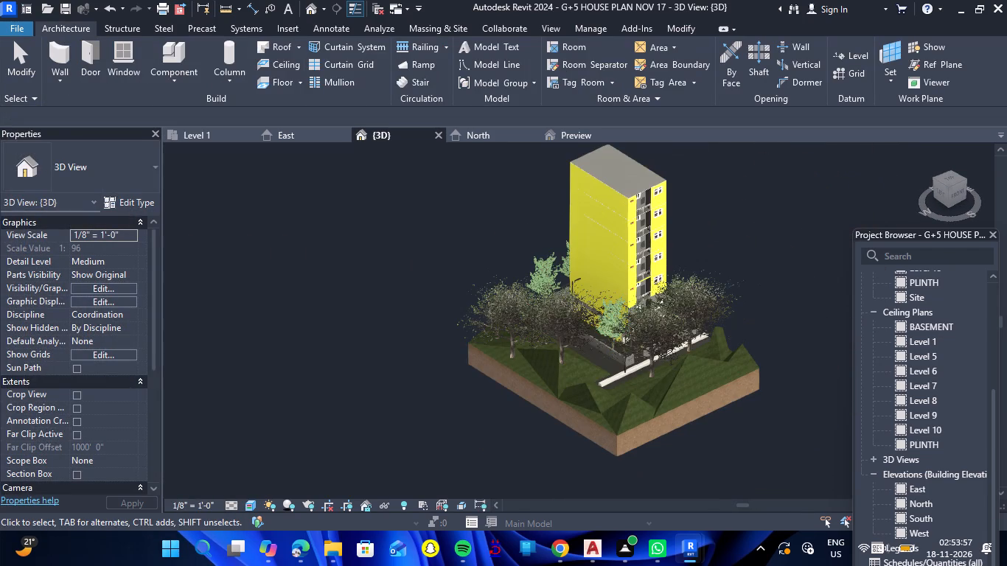
{"action": "left_click_drag", "start_coordinate": [935, 234], "coordinate": [958, 143]}
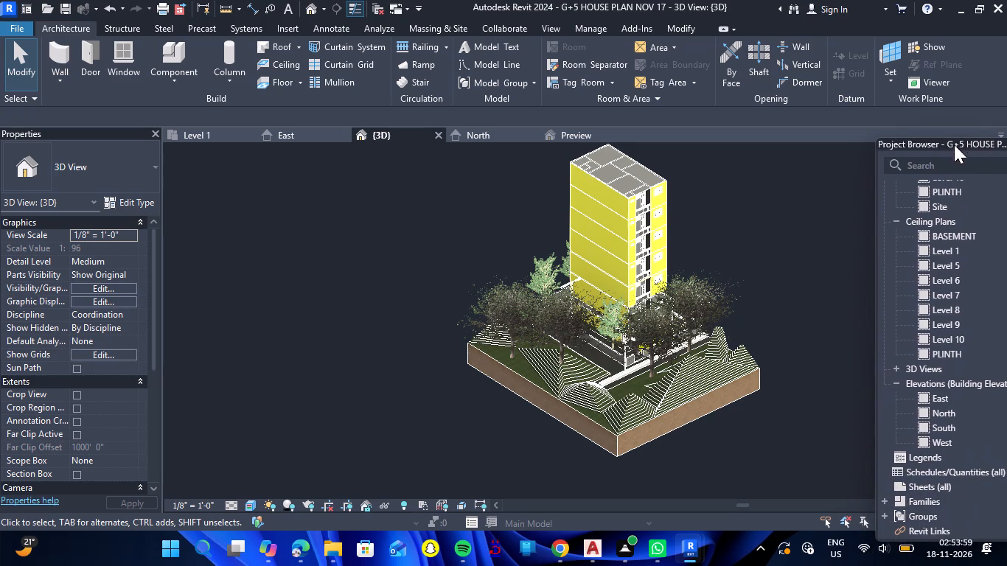
{"action": "left_click_drag", "start_coordinate": [730, 439], "coordinate": [753, 433]}
{"action": "right_click_drag", "start_coordinate": [730, 439], "coordinate": [753, 433], "text": "shift"}
{"action": "scroll", "coordinate": [611, 360], "scroll_direction": "up", "scroll_amount": 7}
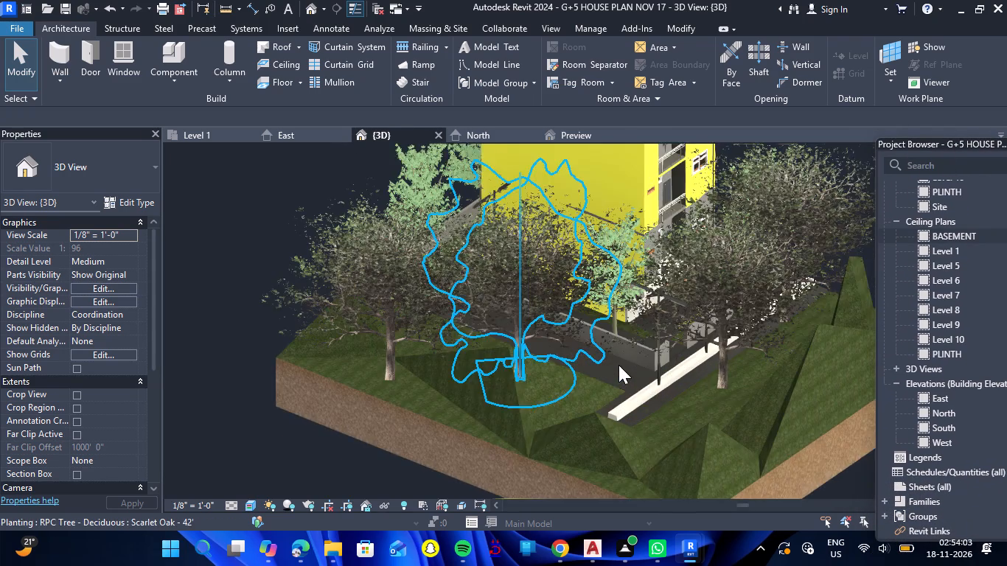
{"action": "scroll", "coordinate": [627, 366], "scroll_direction": "down", "scroll_amount": 4}
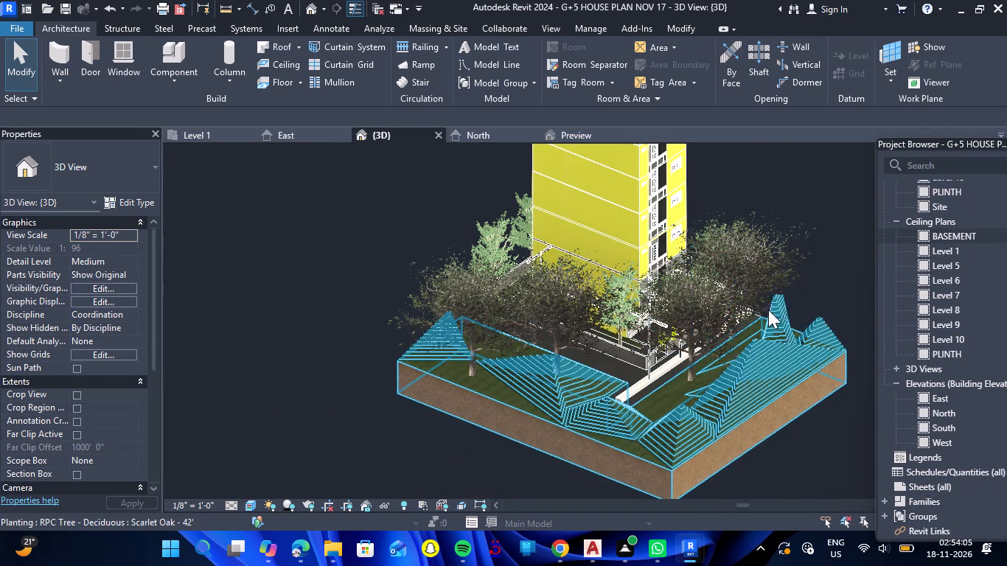
{"action": "scroll", "coordinate": [717, 265], "scroll_direction": "down", "scroll_amount": 2}
{"action": "scroll", "coordinate": [742, 211], "scroll_direction": "down", "scroll_amount": 3}
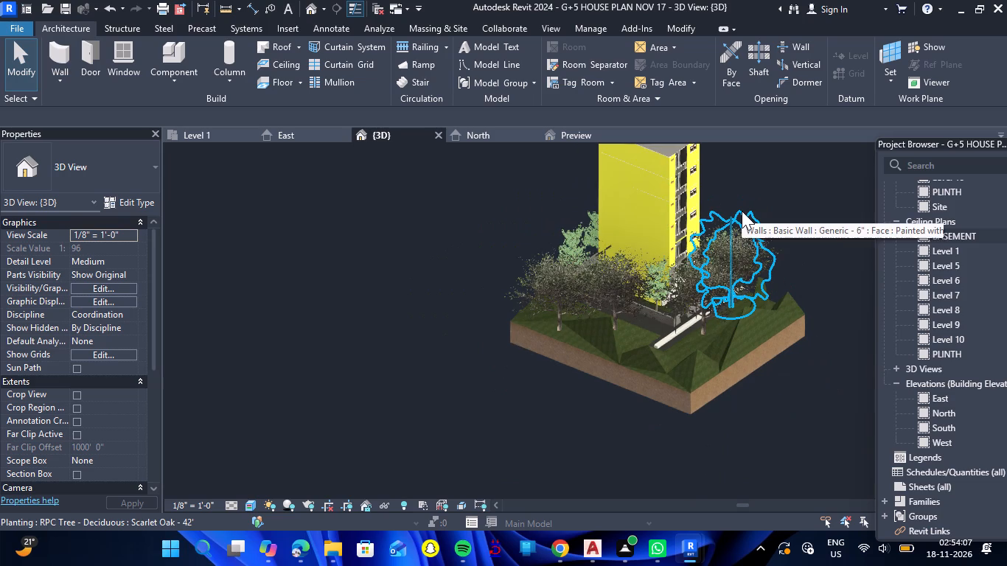
{"action": "scroll", "coordinate": [746, 196], "scroll_direction": "down", "scroll_amount": 2}
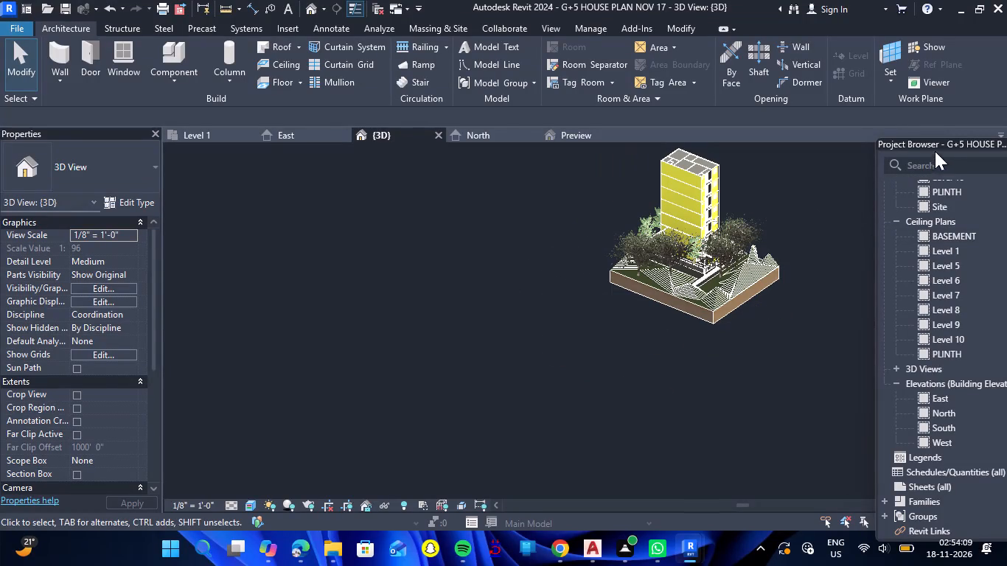
Draw a Generic - 6" wall about 35' 1" long with base constraint Level 9 along the roof's long east edge.
{"action": "left_click_drag", "start_coordinate": [940, 144], "coordinate": [938, 178]}
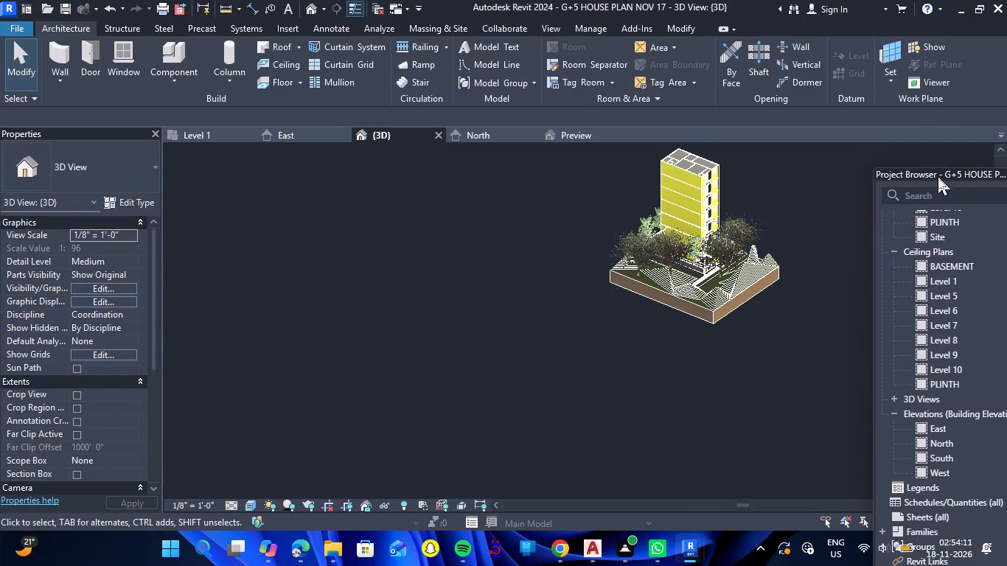
{"action": "left_click_drag", "start_coordinate": [938, 178], "coordinate": [938, 233]}
{"action": "left_click", "coordinate": [949, 178]}
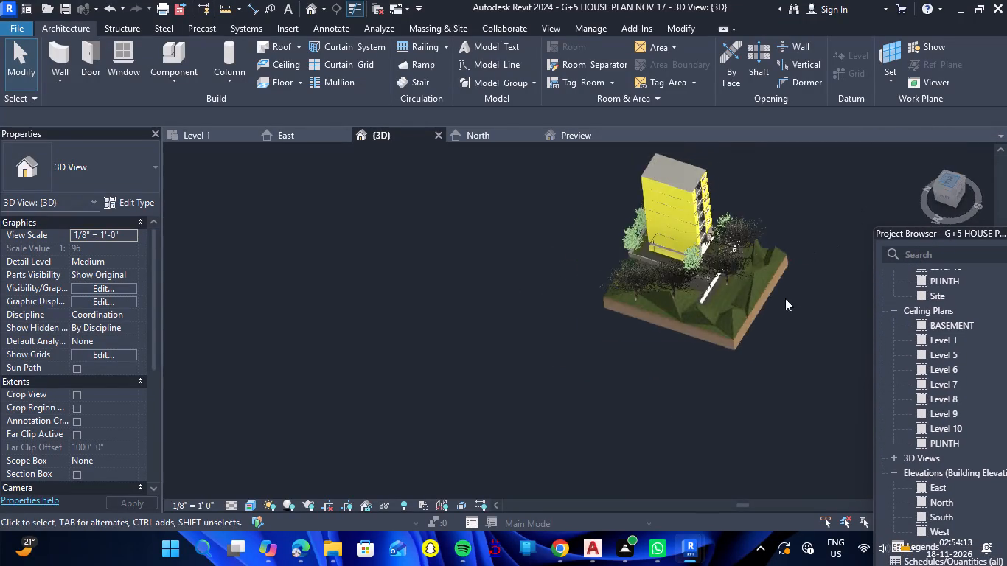
{"action": "scroll", "coordinate": [520, 248], "scroll_direction": "up", "scroll_amount": 2}
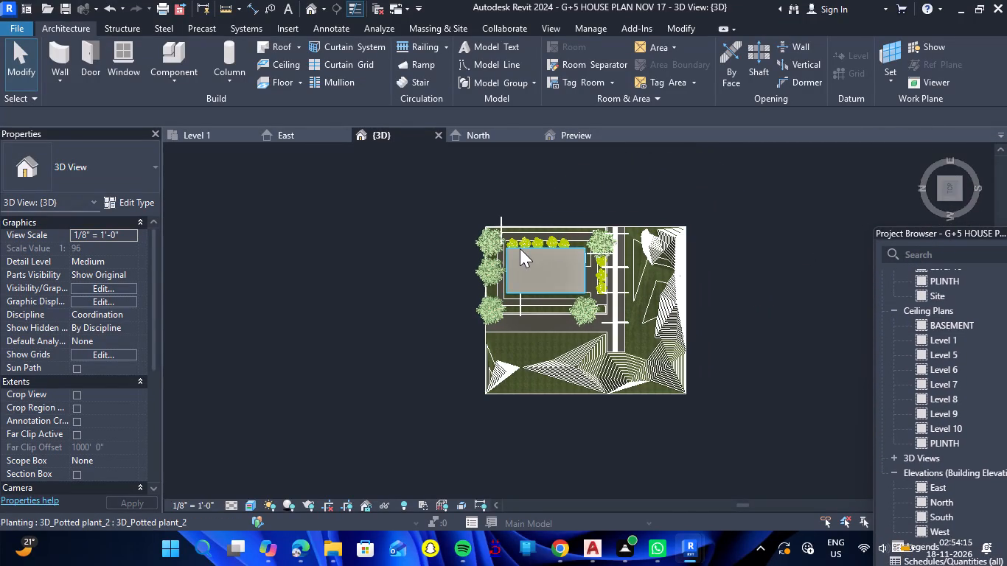
{"action": "scroll", "coordinate": [520, 248], "scroll_direction": "up", "scroll_amount": 9}
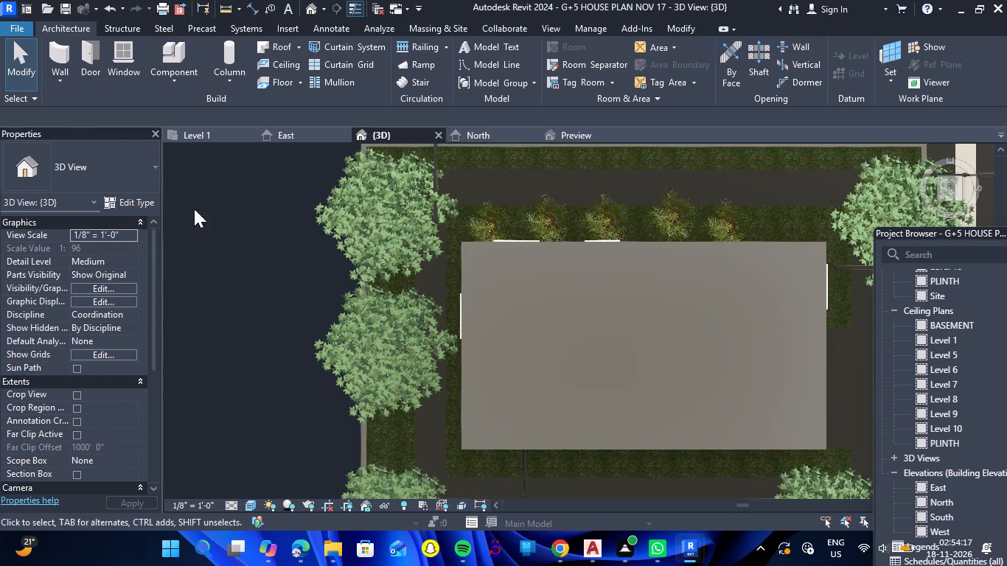
{"action": "left_click", "coordinate": [58, 57]}
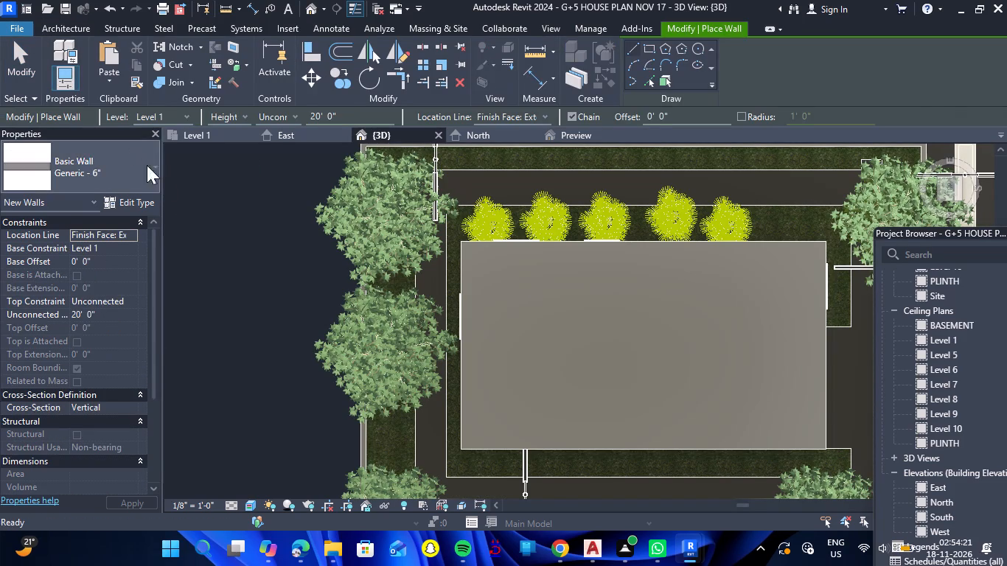
{"action": "left_click", "coordinate": [125, 251]}
{"action": "left_click", "coordinate": [128, 251]}
{"action": "scroll", "coordinate": [114, 298], "scroll_direction": "down", "scroll_amount": 4}
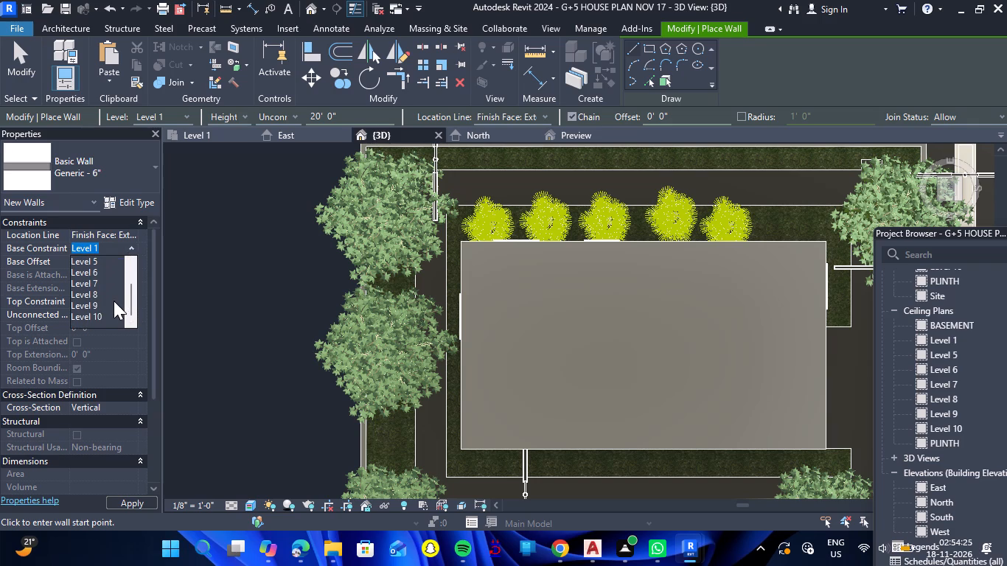
{"action": "left_click", "coordinate": [101, 307]}
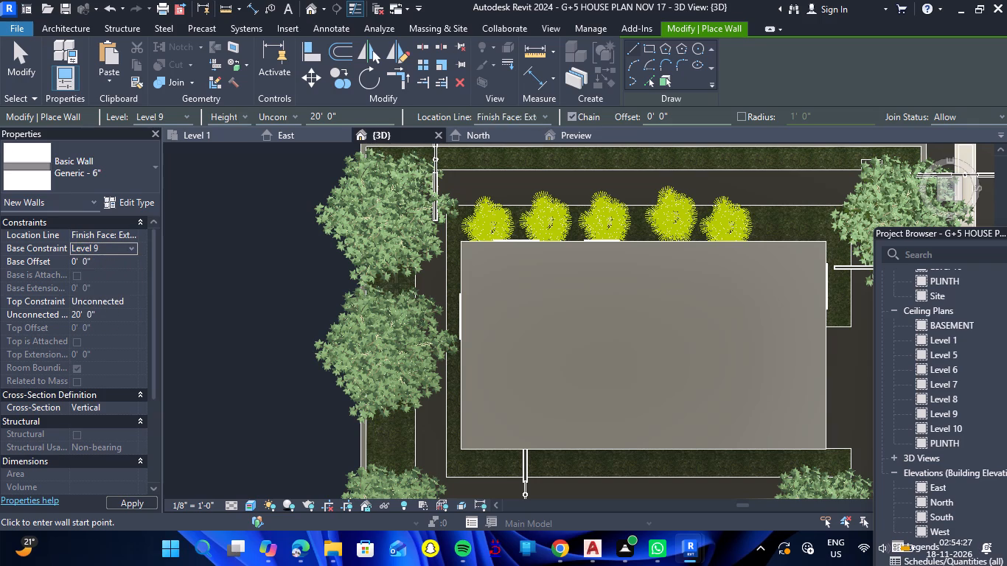
{"action": "left_click", "coordinate": [459, 241]}
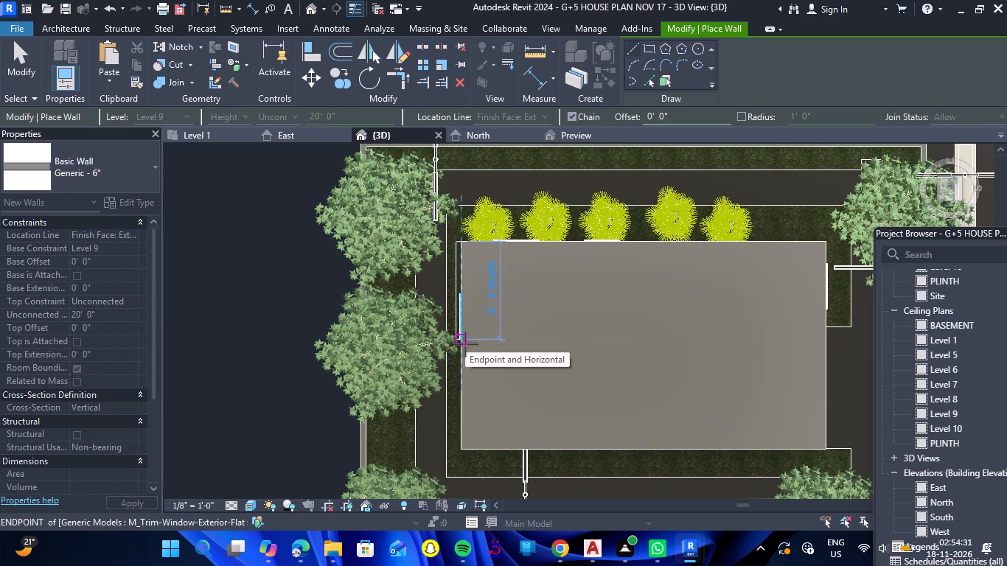
{"action": "key", "text": "Escape"}
{"action": "scroll", "coordinate": [461, 241], "scroll_direction": "up", "scroll_amount": 6}
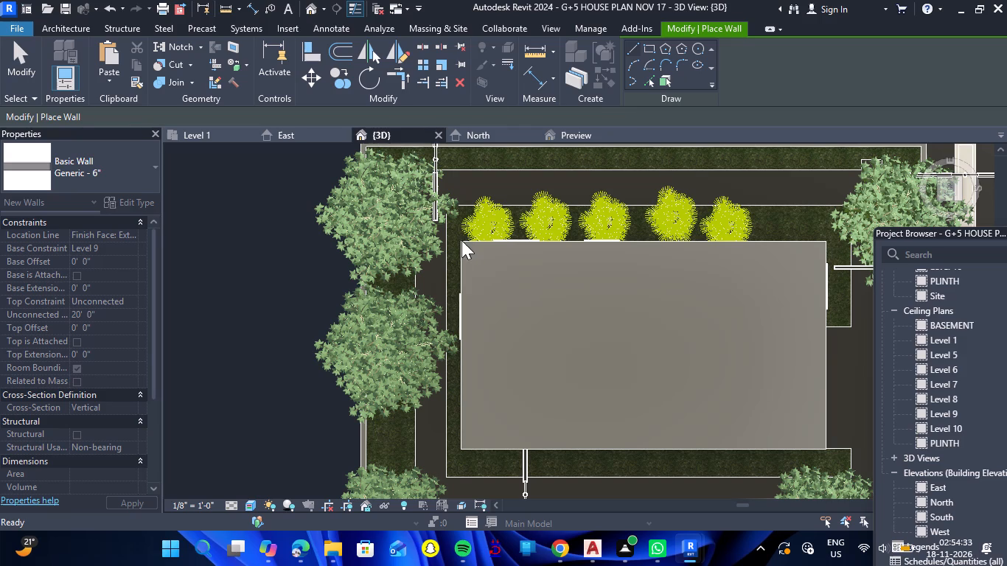
{"action": "scroll", "coordinate": [461, 240], "scroll_direction": "up", "scroll_amount": 6}
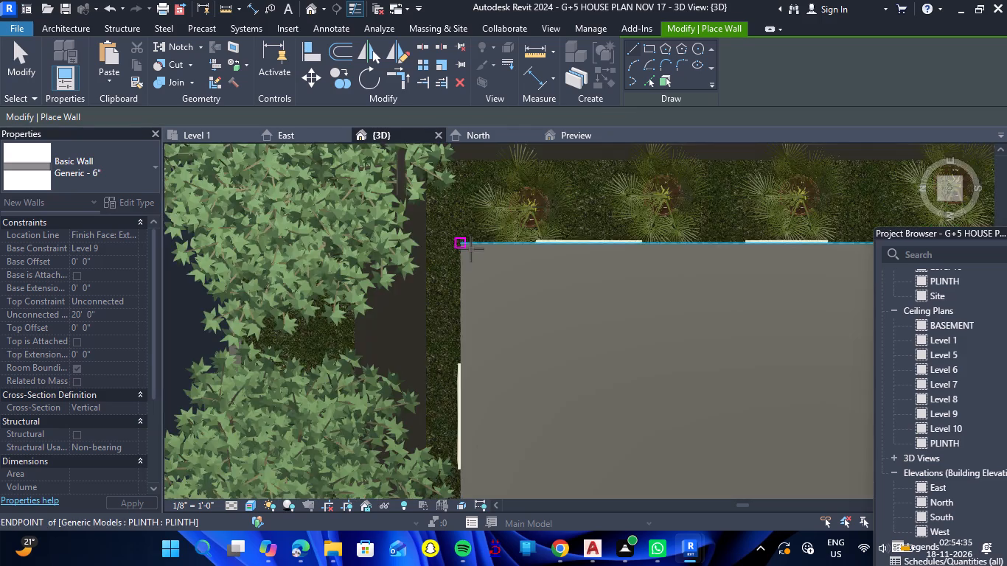
{"action": "left_click", "coordinate": [461, 246]}
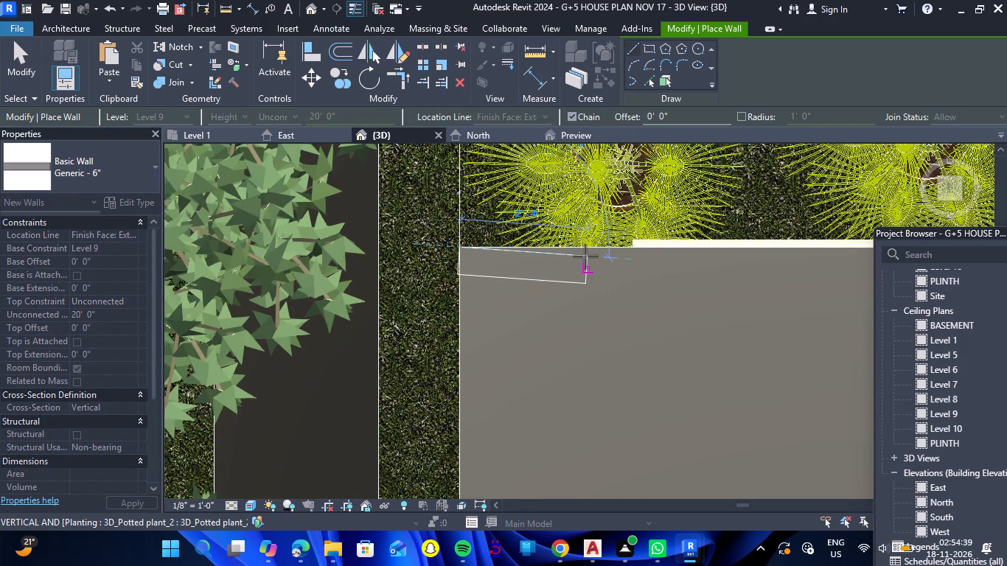
{"action": "scroll", "coordinate": [579, 248], "scroll_direction": "down", "scroll_amount": 10}
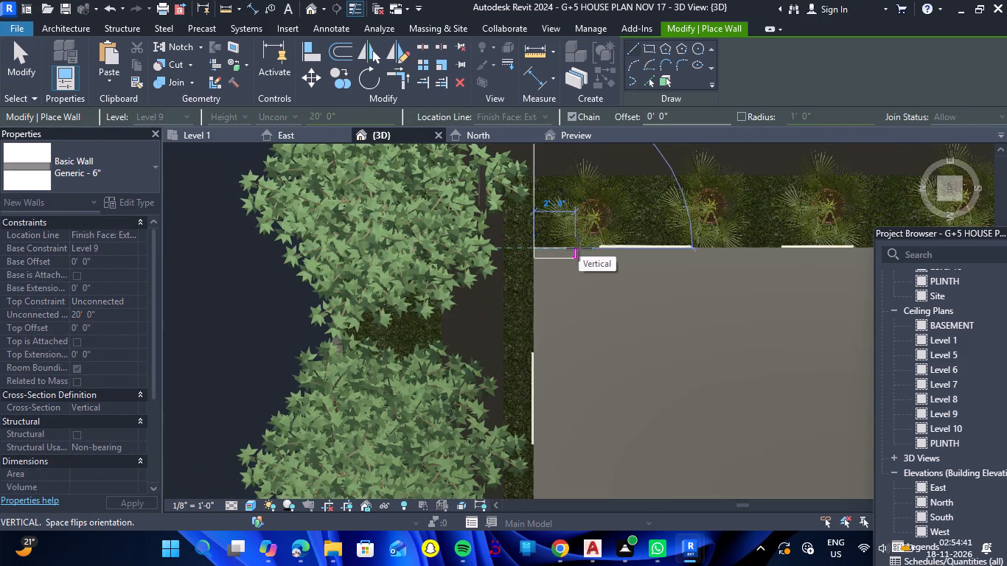
{"action": "scroll", "coordinate": [579, 248], "scroll_direction": "down", "scroll_amount": 7}
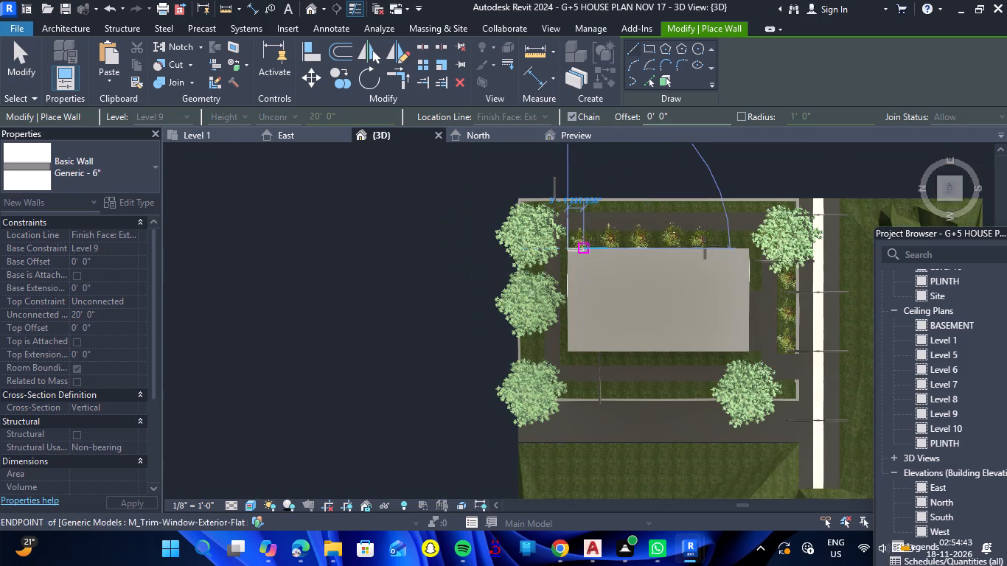
{"action": "scroll", "coordinate": [753, 252], "scroll_direction": "up", "scroll_amount": 7}
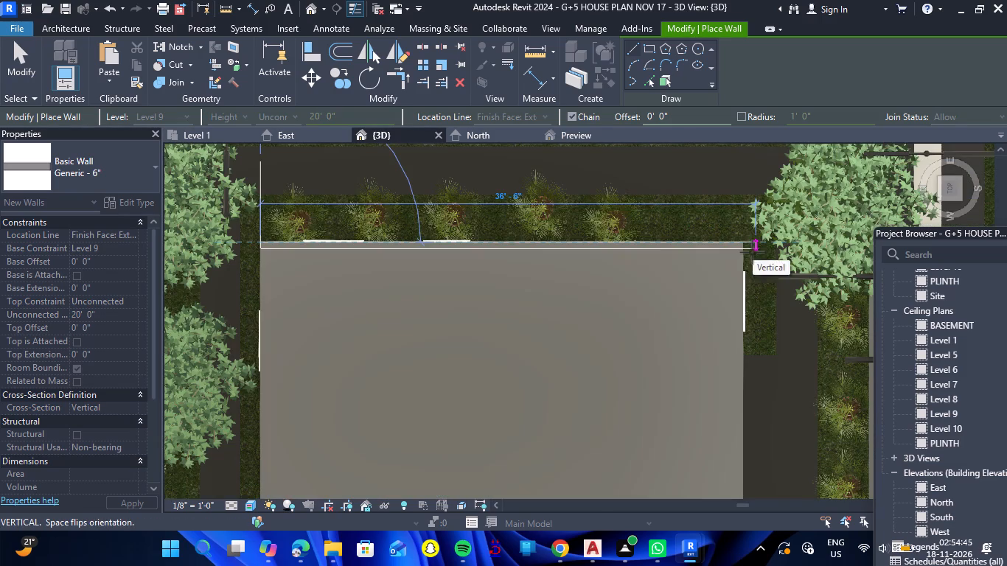
{"action": "scroll", "coordinate": [744, 246], "scroll_direction": "up", "scroll_amount": 12}
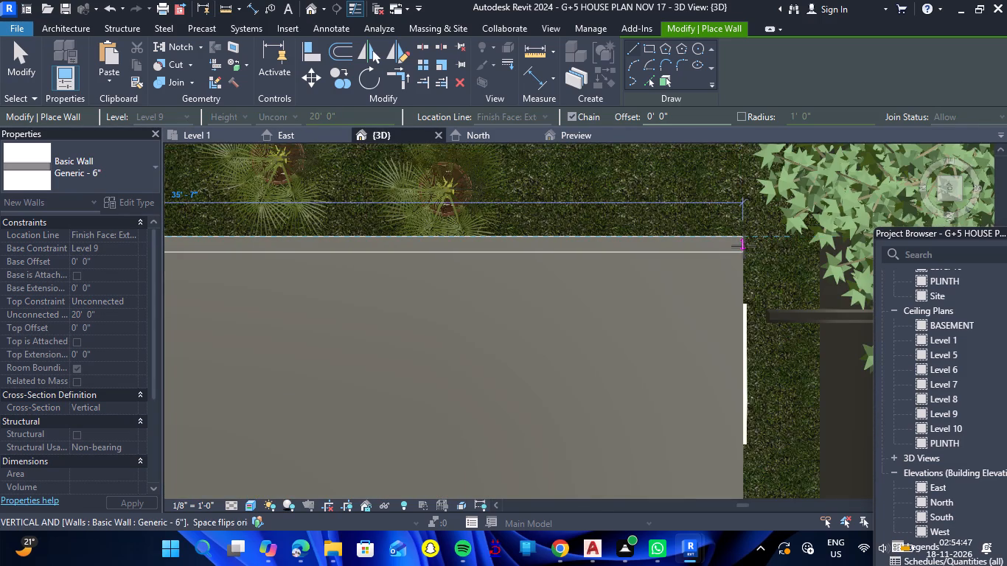
{"action": "scroll", "coordinate": [744, 246], "scroll_direction": "up", "scroll_amount": 5}
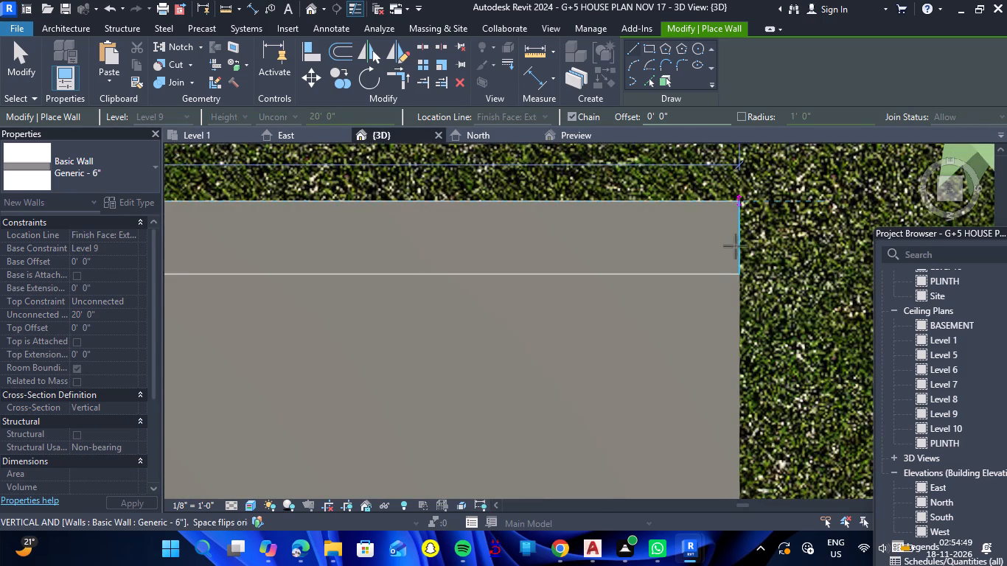
{"action": "left_click", "coordinate": [742, 248]}
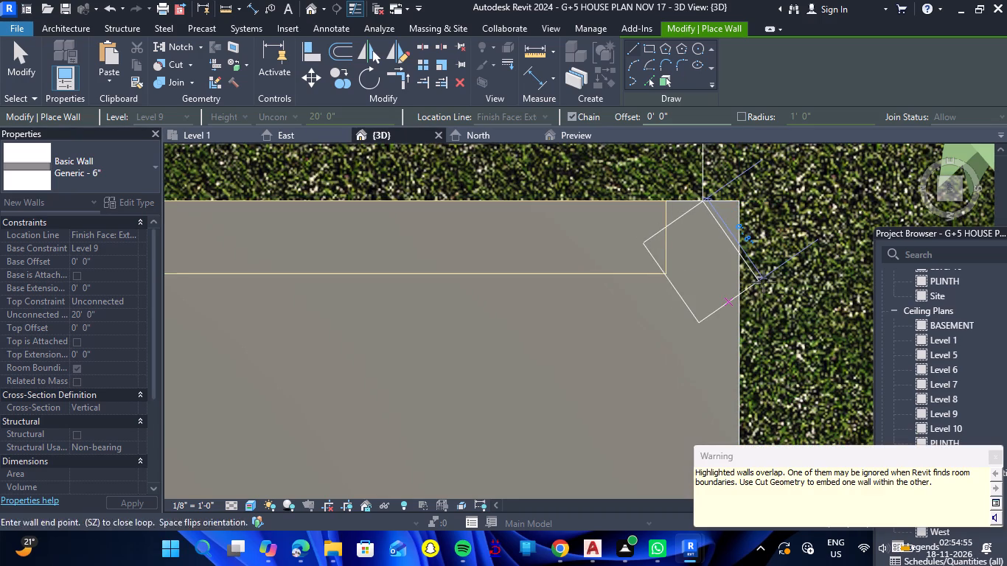
{"action": "key", "text": "Escape"}
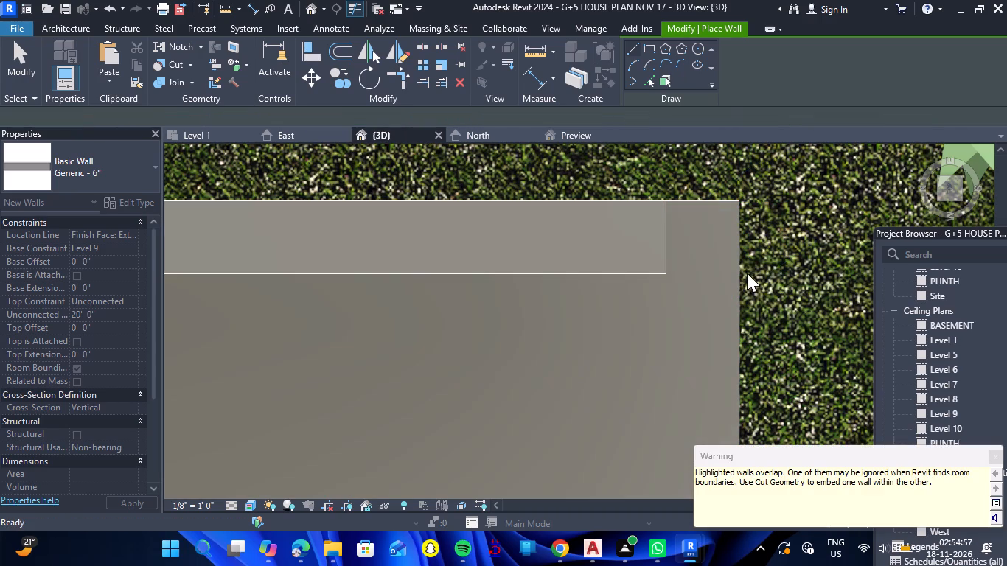
{"action": "scroll", "coordinate": [747, 273], "scroll_direction": "down", "scroll_amount": 2}
{"action": "key", "text": "Escape"}
Raise the new roof-edge wall's base to the roof line, giving a base offset of about 10' 6".
{"action": "scroll", "coordinate": [746, 270], "scroll_direction": "down", "scroll_amount": 18}
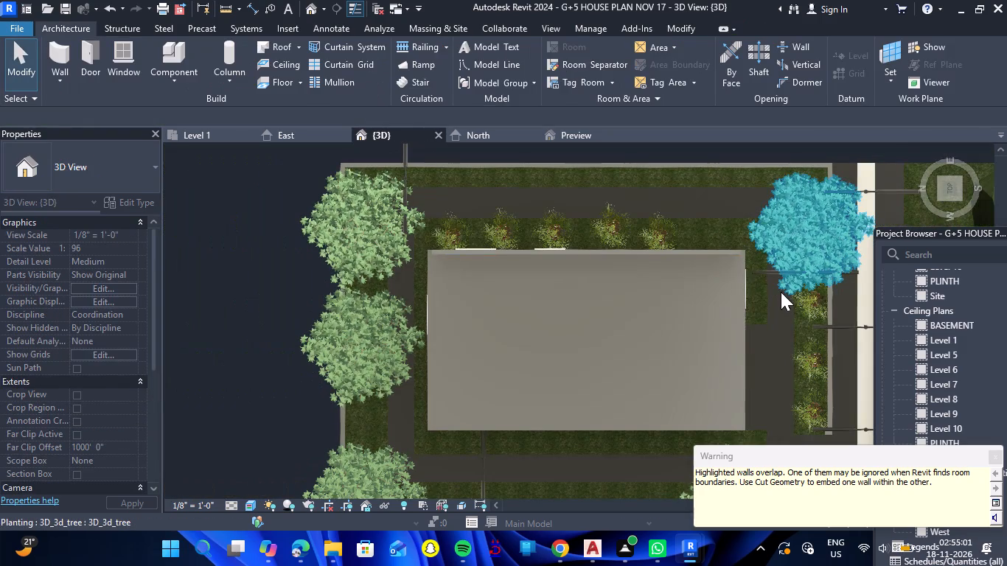
{"action": "right_click_drag", "start_coordinate": [782, 307], "coordinate": [776, 298]}
{"action": "left_click_drag", "start_coordinate": [782, 307], "coordinate": [776, 298], "text": "shift"}
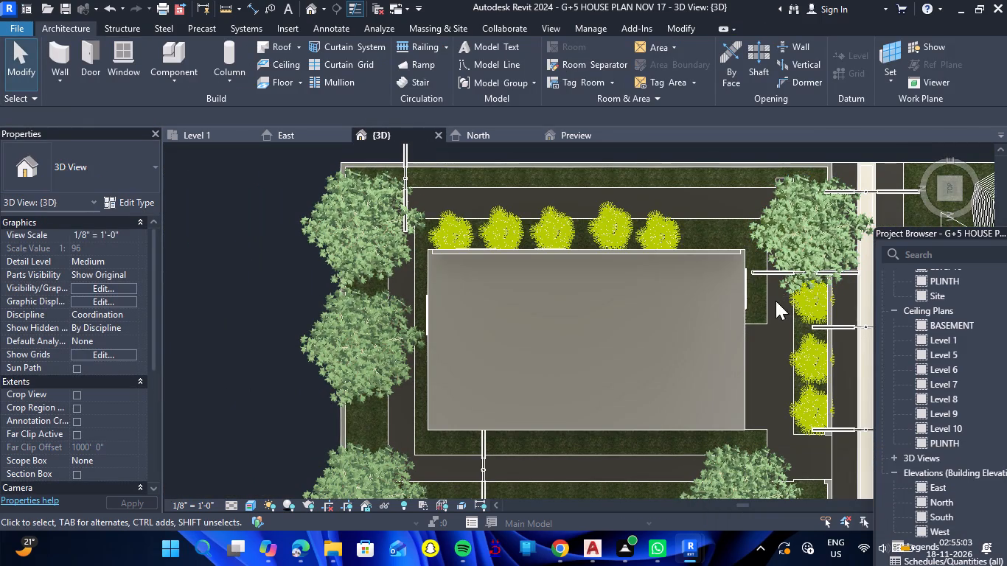
{"action": "left_click_drag", "start_coordinate": [770, 354], "coordinate": [687, 235], "text": "shift"}
{"action": "right_click_drag", "start_coordinate": [770, 354], "coordinate": [687, 235], "text": "shift"}
{"action": "scroll", "coordinate": [669, 261], "scroll_direction": "down", "scroll_amount": 6}
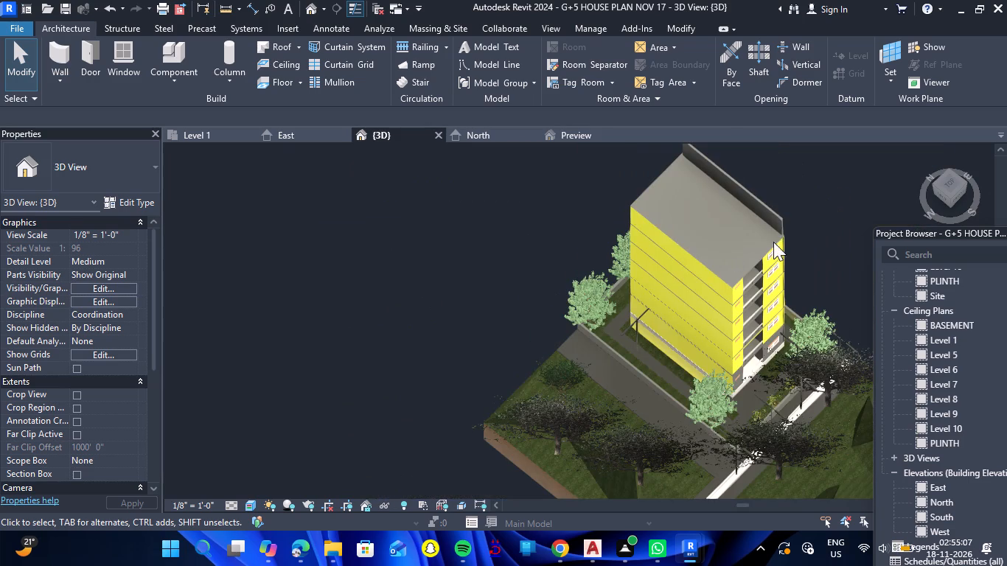
{"action": "left_click_drag", "start_coordinate": [812, 265], "coordinate": [668, 185], "text": "shift"}
{"action": "right_click_drag", "start_coordinate": [812, 265], "coordinate": [668, 185], "text": "shift"}
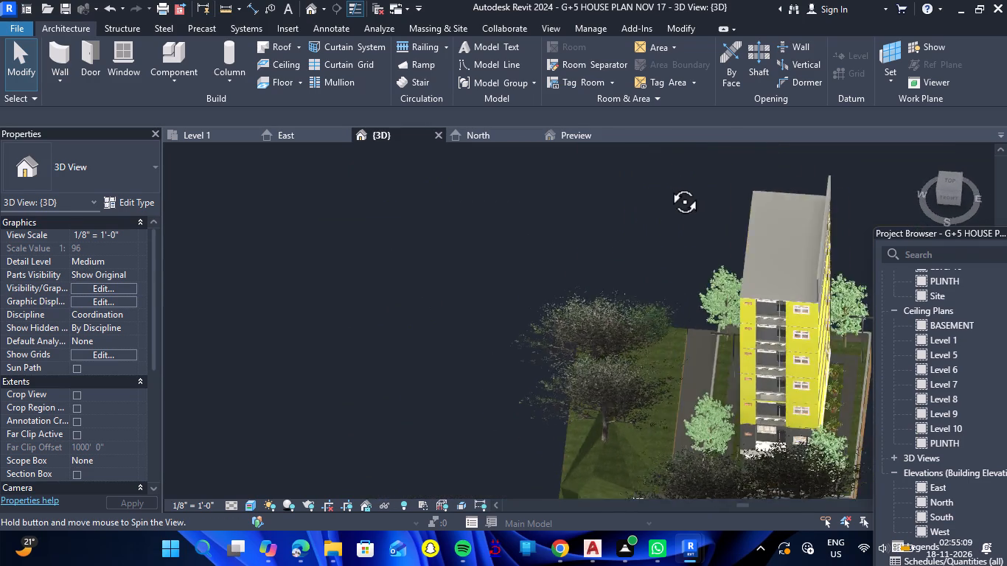
{"action": "left_click_drag", "start_coordinate": [668, 185], "coordinate": [556, 144], "text": "shift"}
{"action": "right_click_drag", "start_coordinate": [668, 185], "coordinate": [556, 144], "text": "shift"}
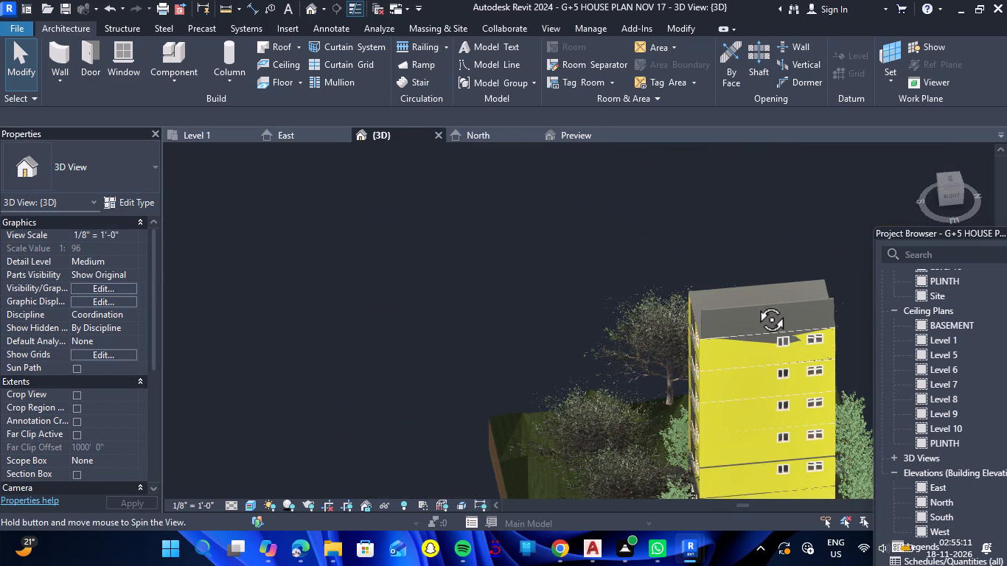
{"action": "left_click", "coordinate": [751, 307]}
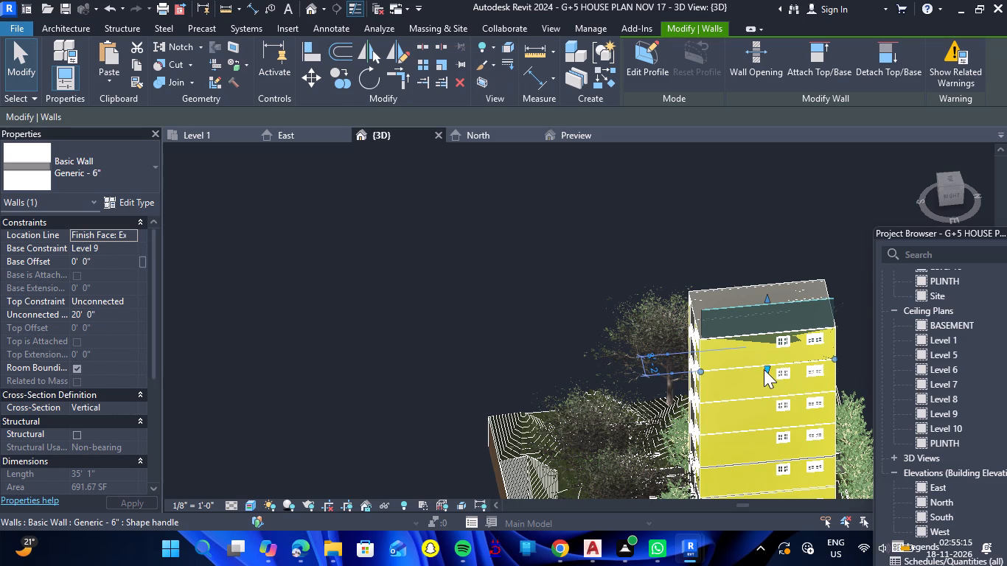
{"action": "left_click_drag", "start_coordinate": [766, 368], "coordinate": [763, 334]}
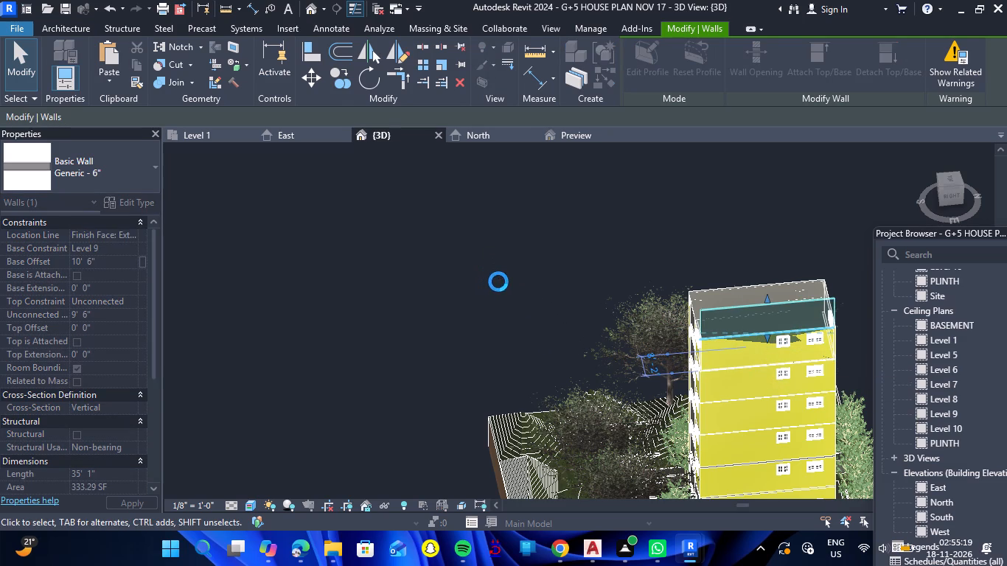
{"action": "left_click", "coordinate": [453, 272]}
Change the roof-edge wall's base constraint to Level 10.
{"action": "left_click", "coordinate": [721, 307]}
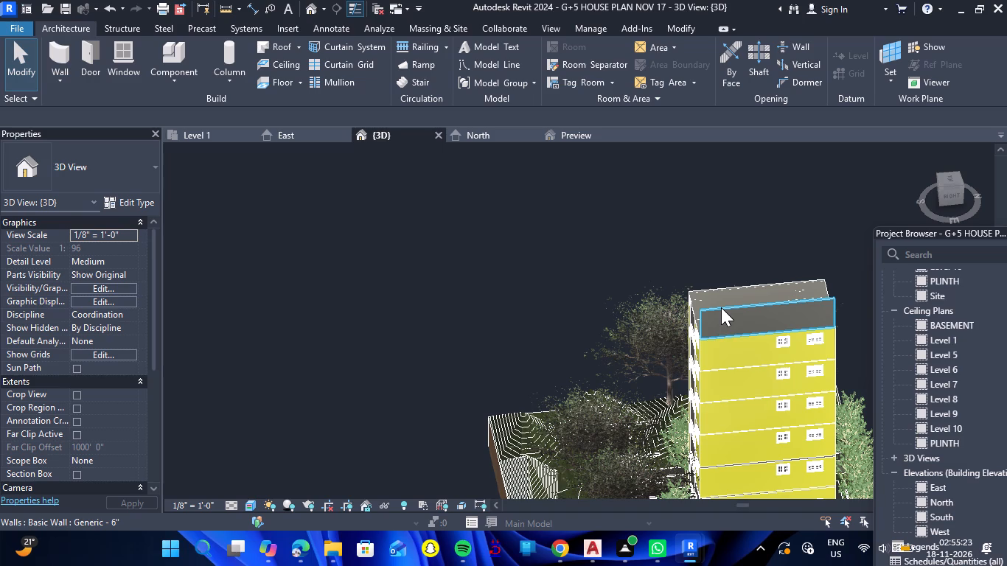
{"action": "scroll", "coordinate": [752, 349], "scroll_direction": "up", "scroll_amount": 7}
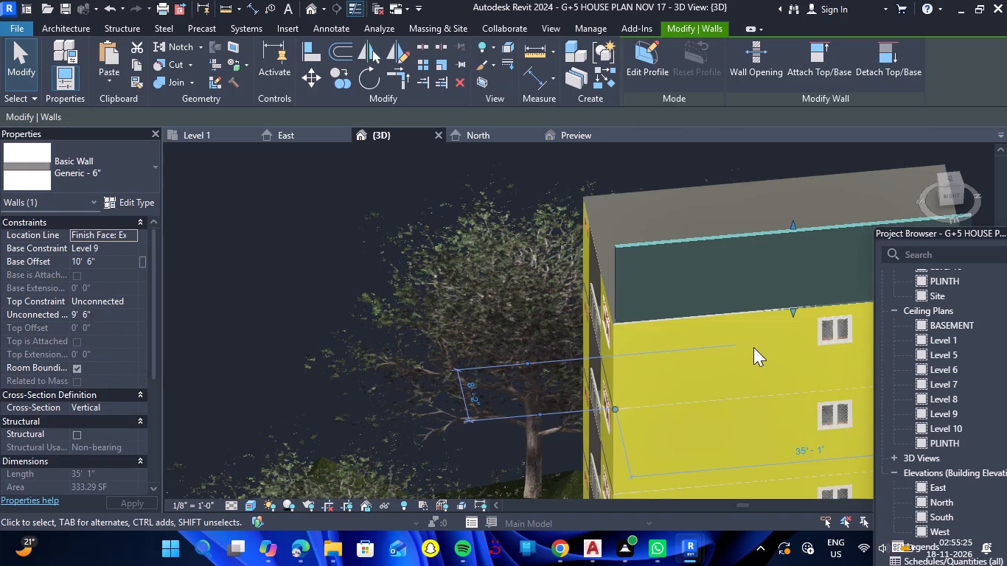
{"action": "left_click", "coordinate": [126, 251]}
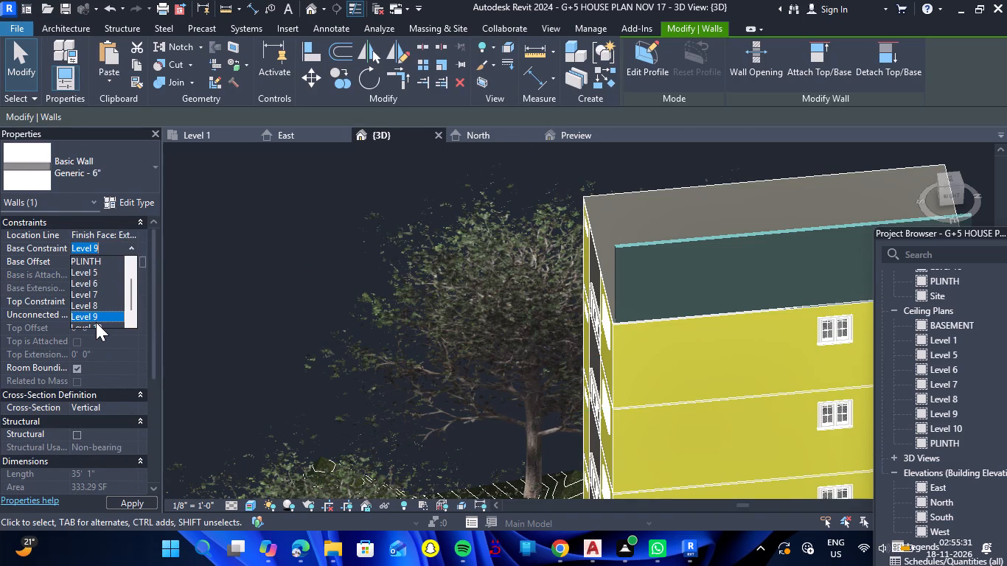
{"action": "scroll", "coordinate": [96, 310], "scroll_direction": "down", "scroll_amount": 2}
{"action": "left_click", "coordinate": [100, 317]}
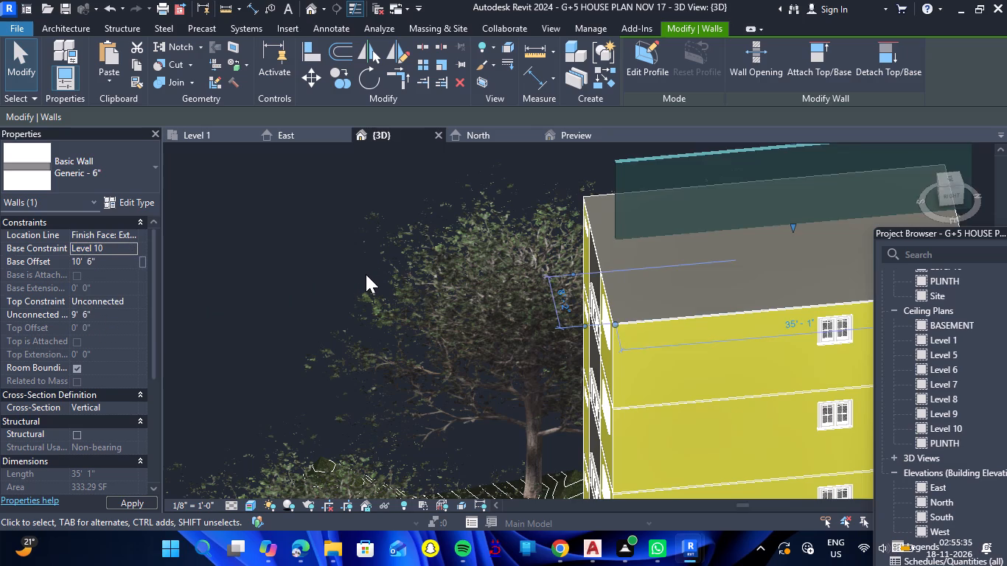
Set the unconnected height of the Generic - 6" wall on the roof's east edge to 10' 6".
{"action": "scroll", "coordinate": [366, 274], "scroll_direction": "down", "scroll_amount": 6}
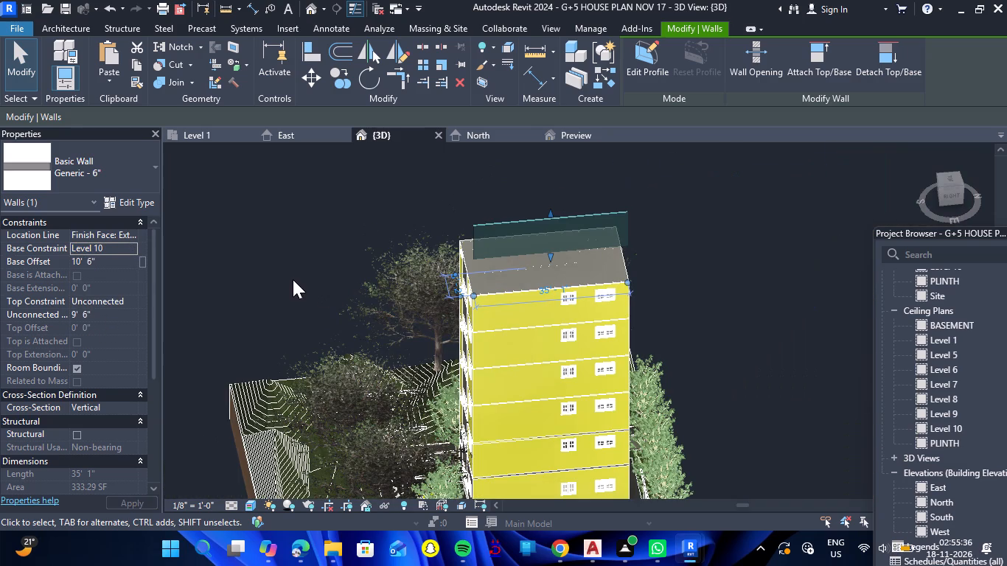
{"action": "left_click_drag", "start_coordinate": [260, 268], "coordinate": [389, 285]}
{"action": "right_click_drag", "start_coordinate": [260, 268], "coordinate": [389, 285], "text": "shift"}
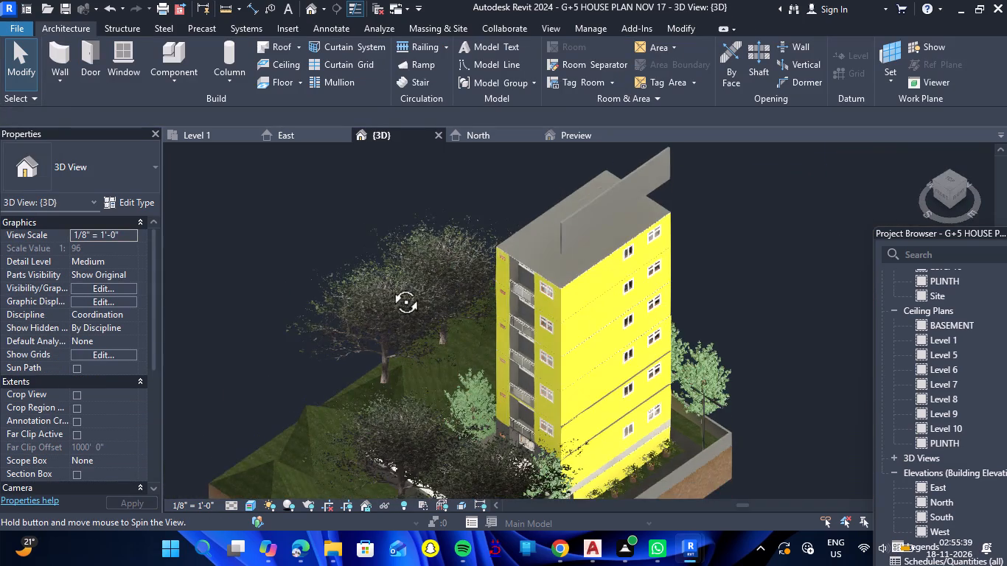
{"action": "right_click_drag", "start_coordinate": [389, 285], "coordinate": [439, 270], "text": "shift"}
{"action": "left_click_drag", "start_coordinate": [389, 285], "coordinate": [439, 270]}
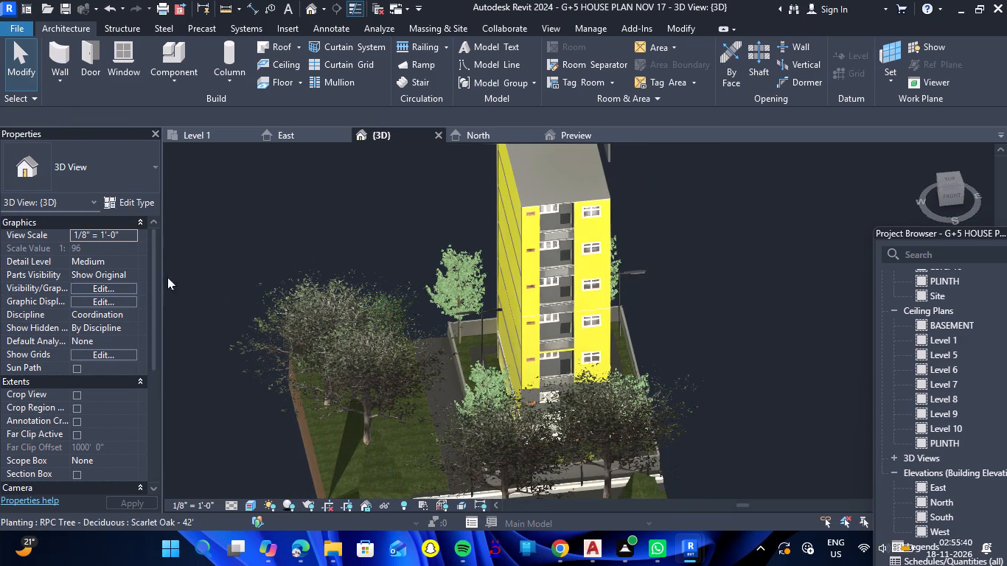
{"action": "scroll", "coordinate": [602, 224], "scroll_direction": "down", "scroll_amount": 6}
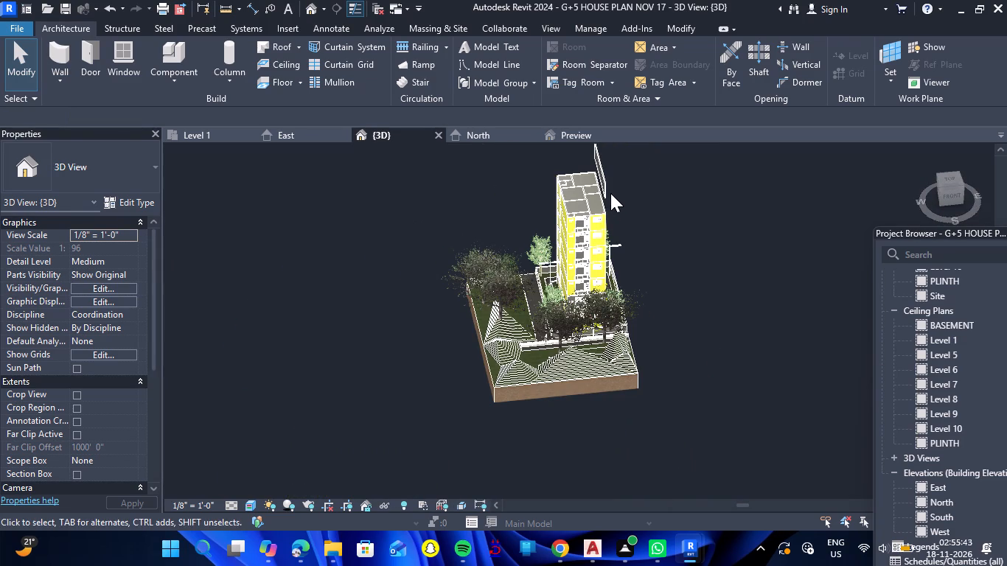
{"action": "left_click", "coordinate": [608, 192]}
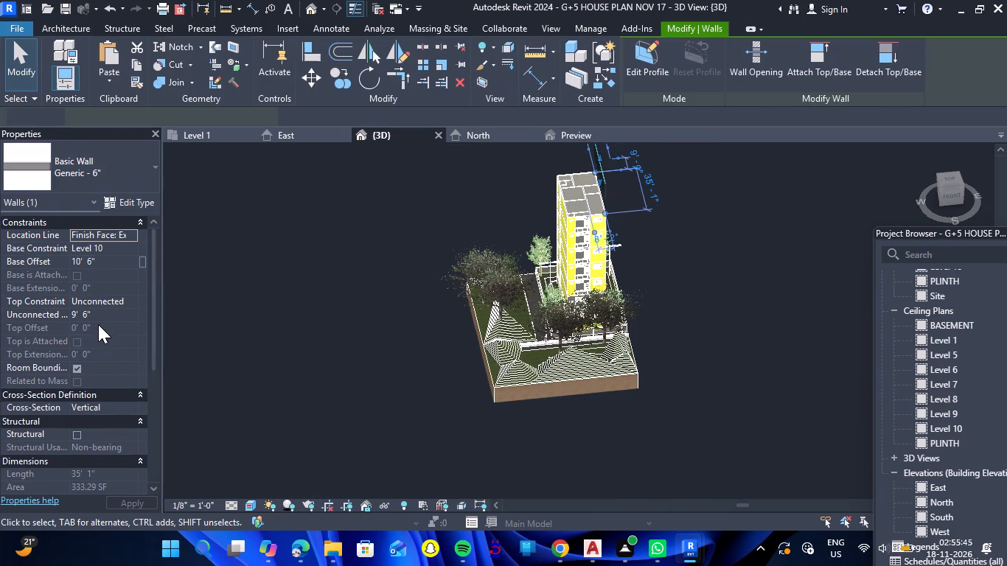
{"action": "left_click", "coordinate": [101, 318]}
{"action": "type", "text": "10'"}
{"action": "key", "text": "6"}
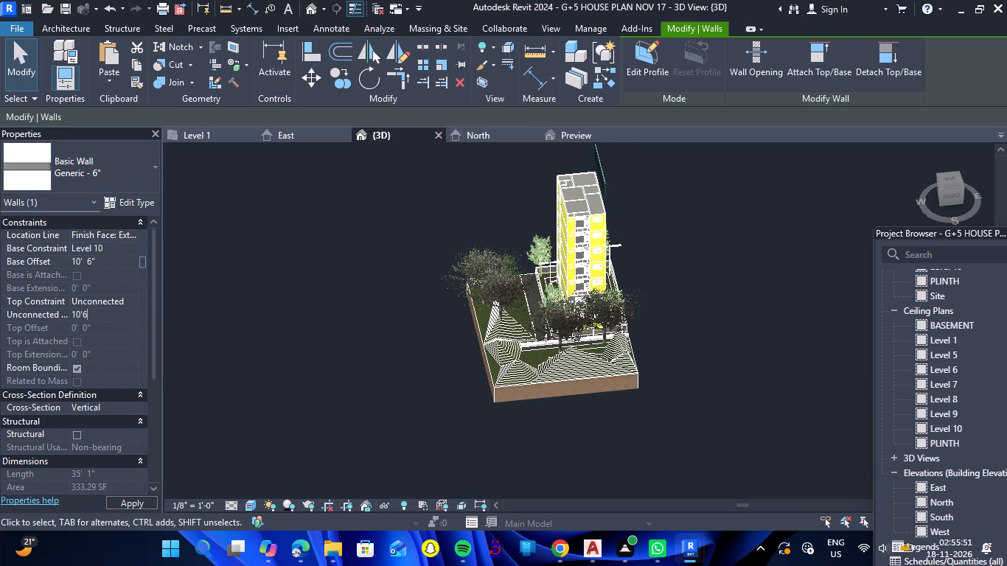
{"action": "key", "text": "shift+quotedbl"}
{"action": "key", "text": "Return"}
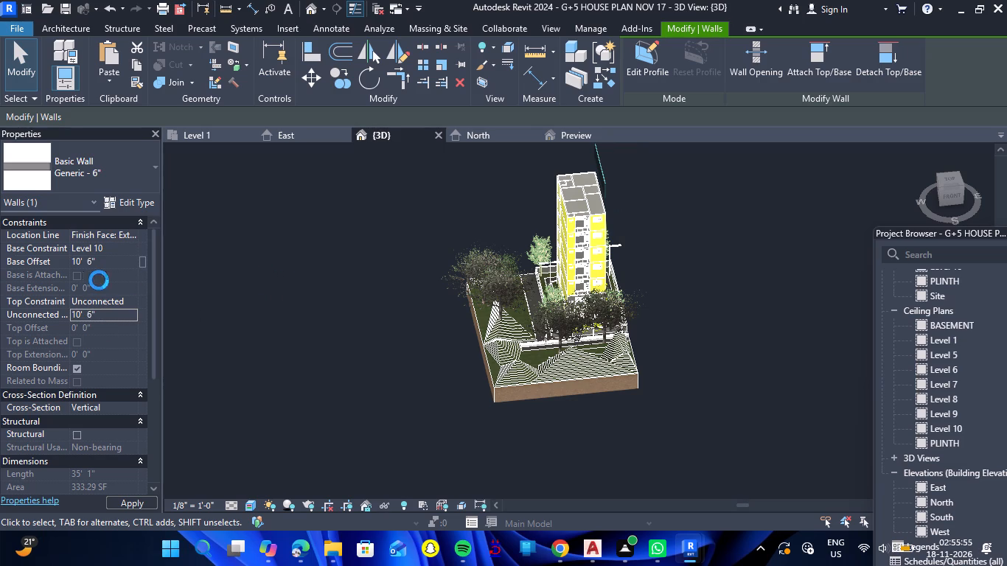
Change the east roof-edge wall's base constraint to Level 9.
{"action": "left_click", "coordinate": [139, 250]}
{"action": "left_click", "coordinate": [135, 251]}
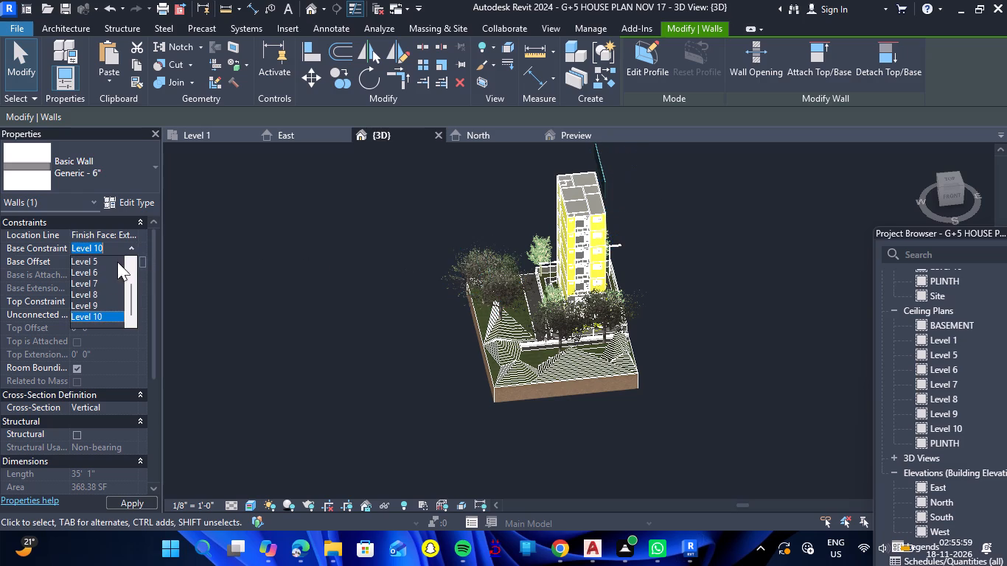
{"action": "left_click", "coordinate": [98, 306]}
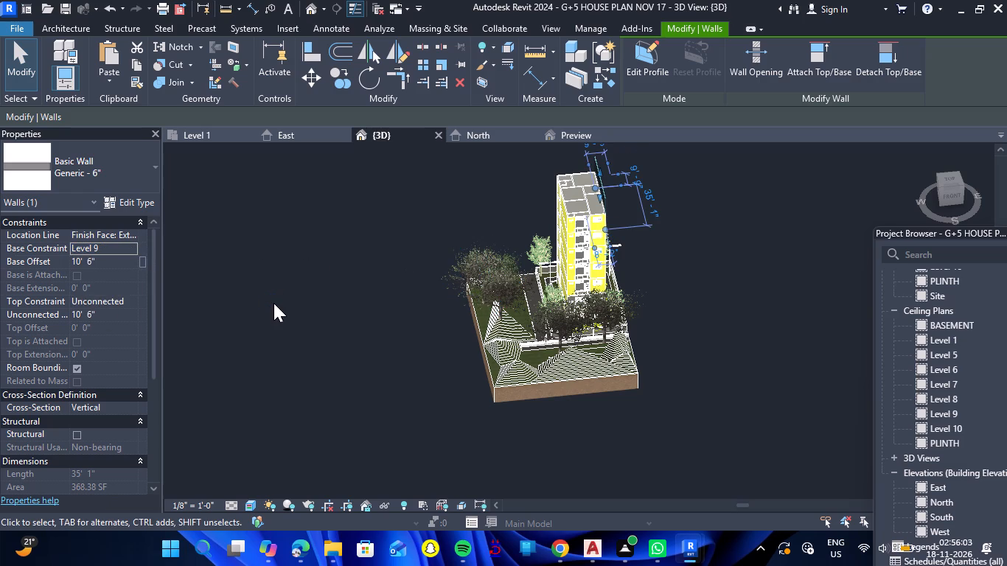
{"action": "left_click", "coordinate": [330, 314]}
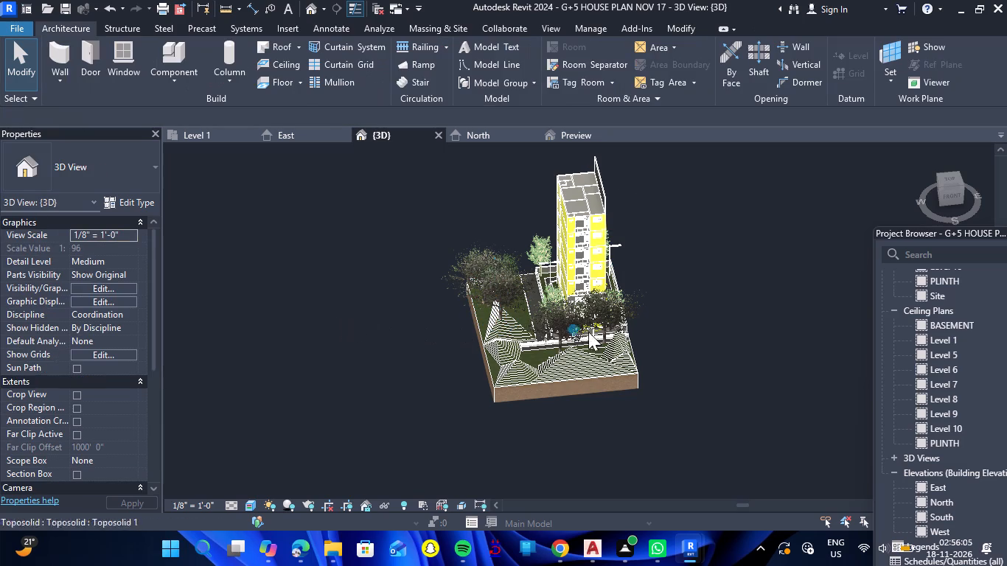
From the top view, draw a Generic - 6" wall on Level 9 along the roof's full north edge, corner to corner.
{"action": "left_click_drag", "start_coordinate": [677, 335], "coordinate": [508, 219]}
{"action": "right_click_drag", "start_coordinate": [677, 335], "coordinate": [508, 219], "text": "shift"}
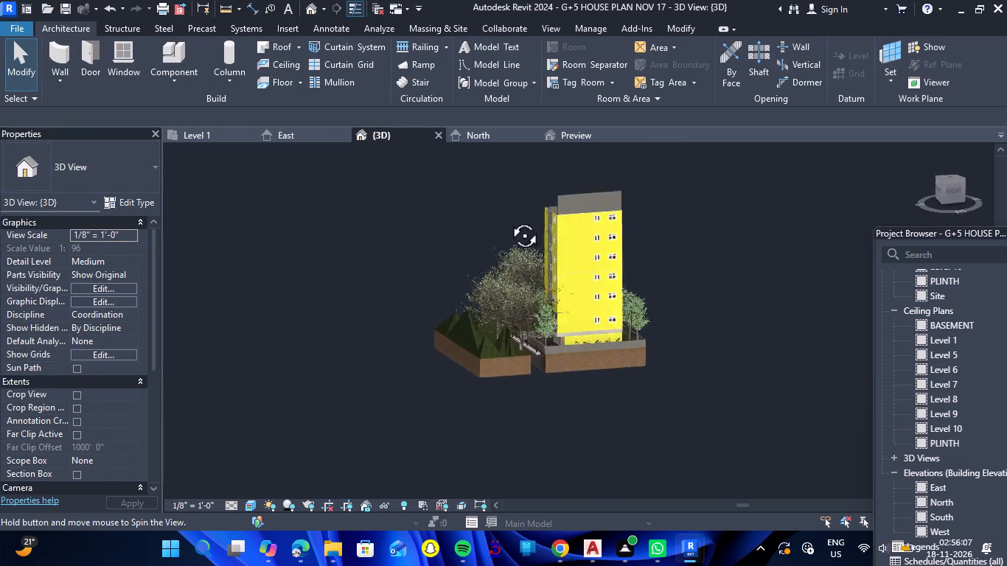
{"action": "right_click_drag", "start_coordinate": [508, 219], "coordinate": [668, 360], "text": "shift"}
{"action": "left_click_drag", "start_coordinate": [508, 219], "coordinate": [668, 360]}
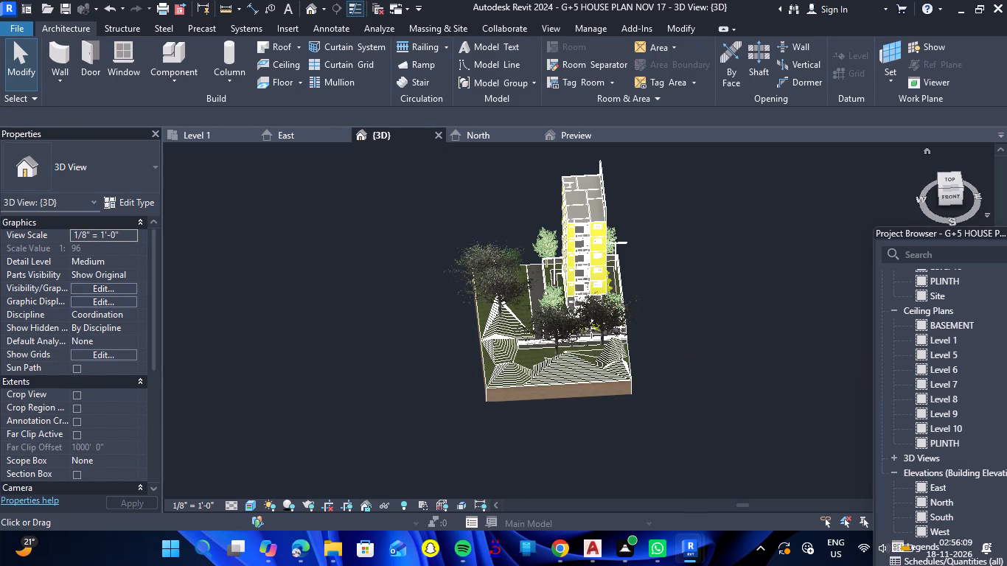
{"action": "left_click", "coordinate": [953, 186]}
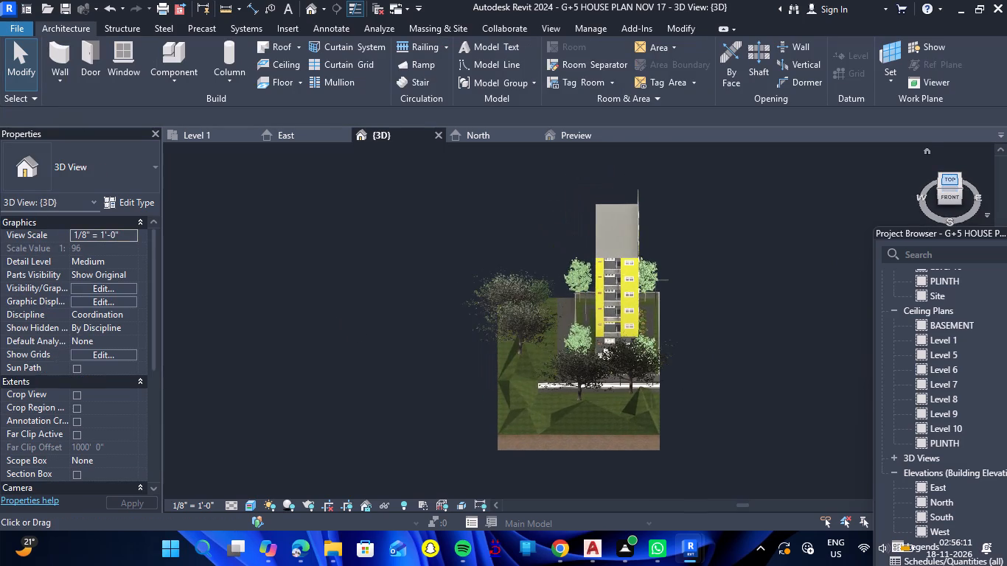
{"action": "left_click", "coordinate": [952, 180]}
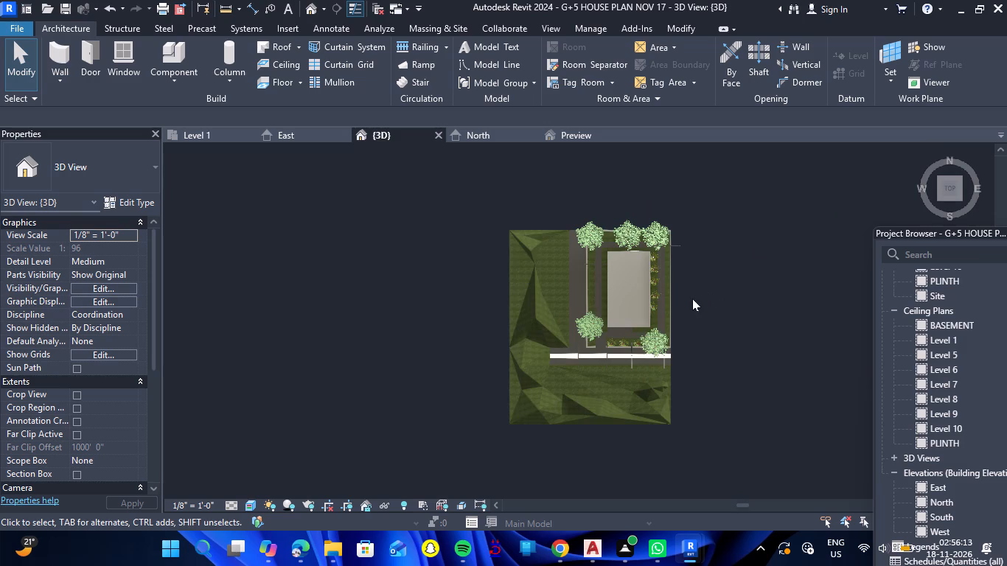
{"action": "scroll", "coordinate": [654, 266], "scroll_direction": "up", "scroll_amount": 10}
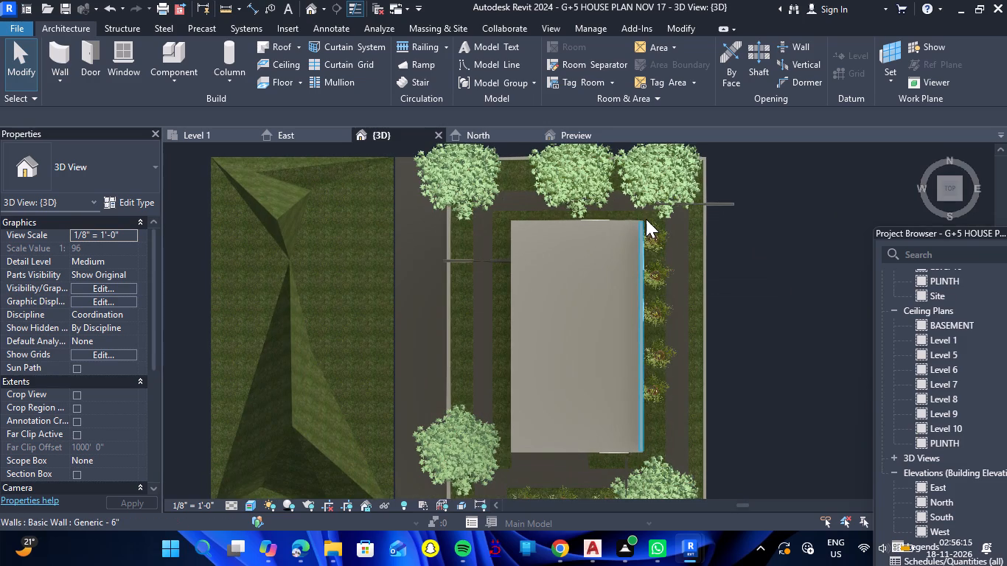
{"action": "scroll", "coordinate": [646, 219], "scroll_direction": "up", "scroll_amount": 5}
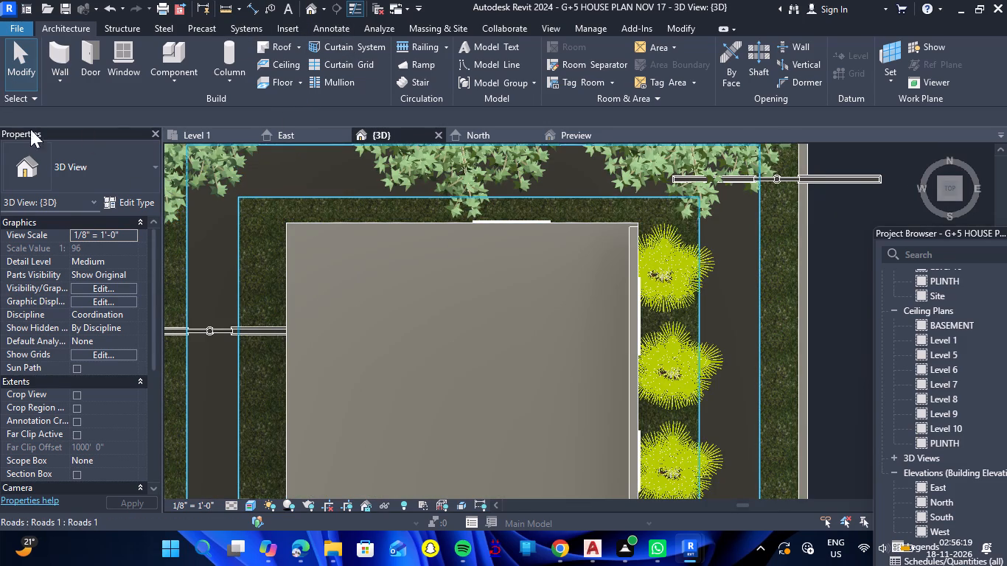
{"action": "left_click", "coordinate": [61, 62]}
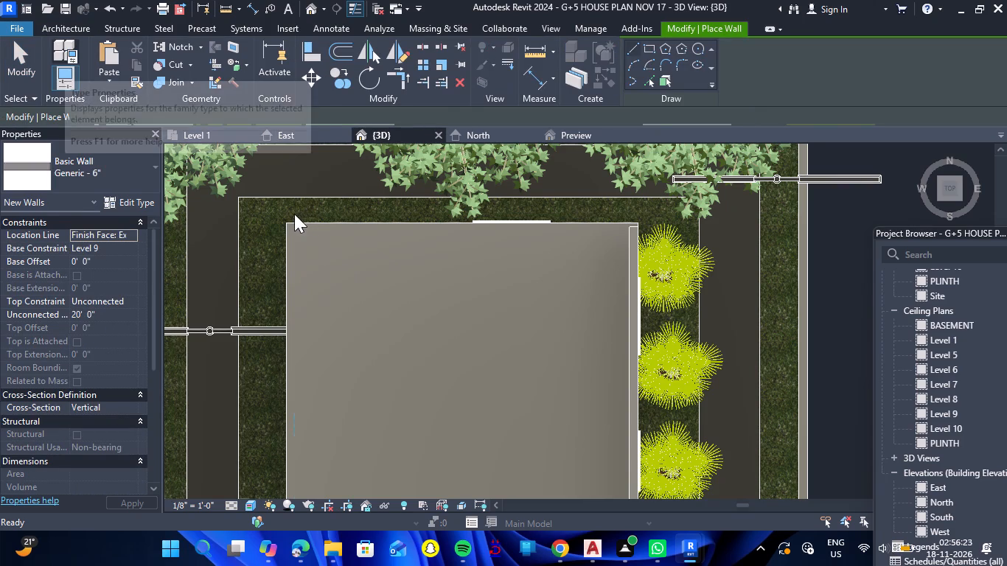
{"action": "left_click", "coordinate": [288, 223]}
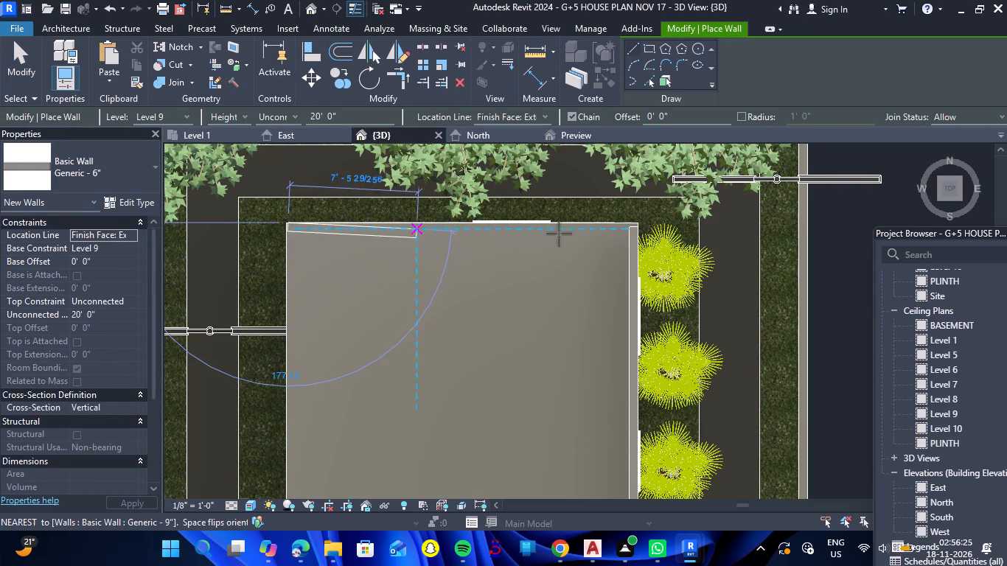
{"action": "left_click", "coordinate": [638, 228]}
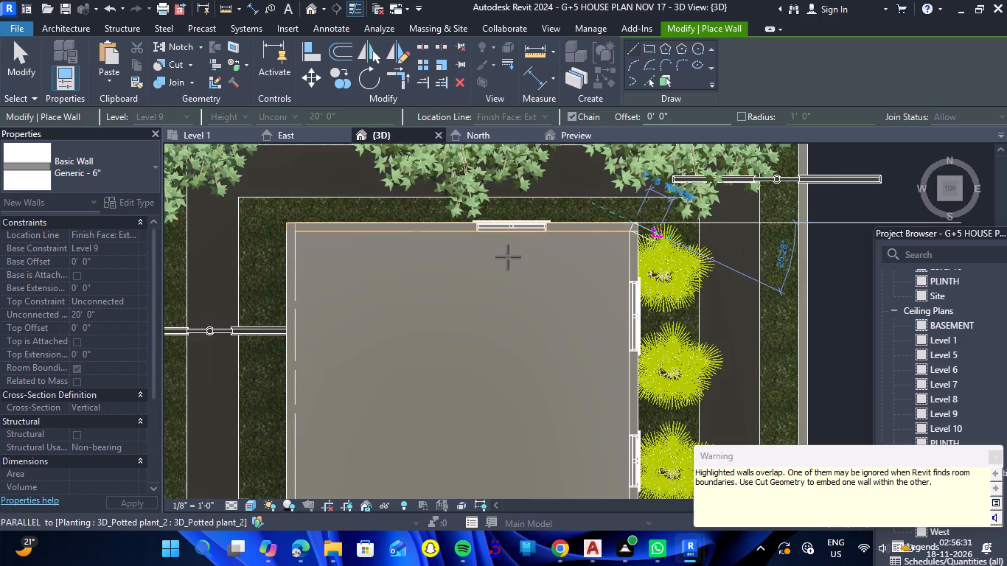
{"action": "key", "text": "Escape"}
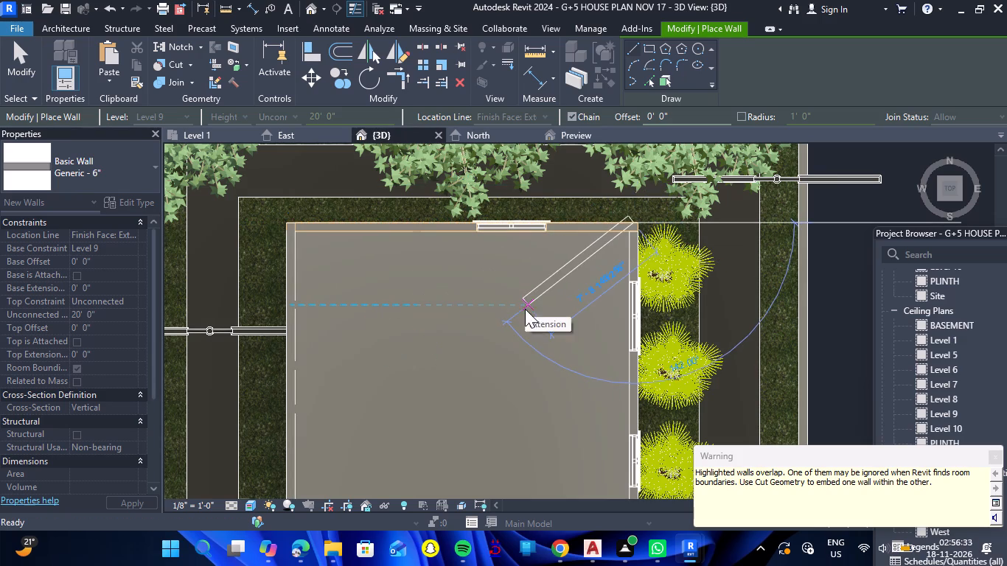
Draw a Generic - 6" wall about 35' 1" long on Level 9 down the roof's west edge and finish placing walls.
{"action": "left_click", "coordinate": [285, 225]}
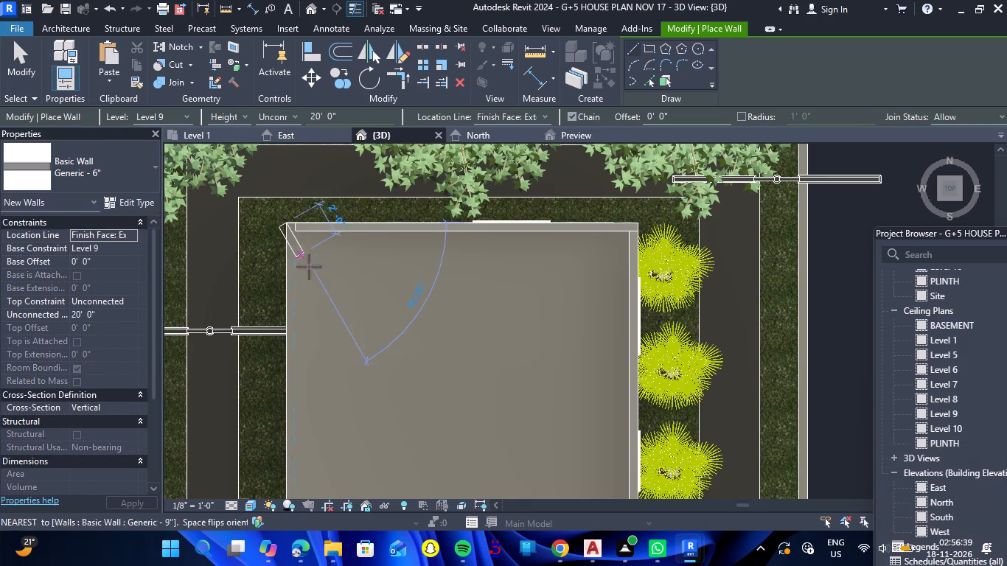
{"action": "key", "text": "Escape"}
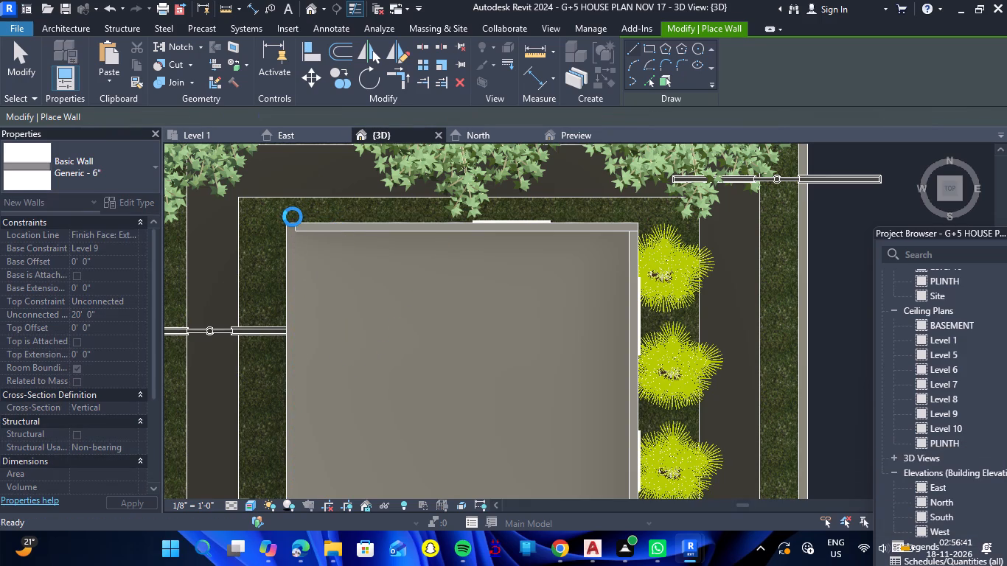
{"action": "scroll", "coordinate": [293, 217], "scroll_direction": "up", "scroll_amount": 6}
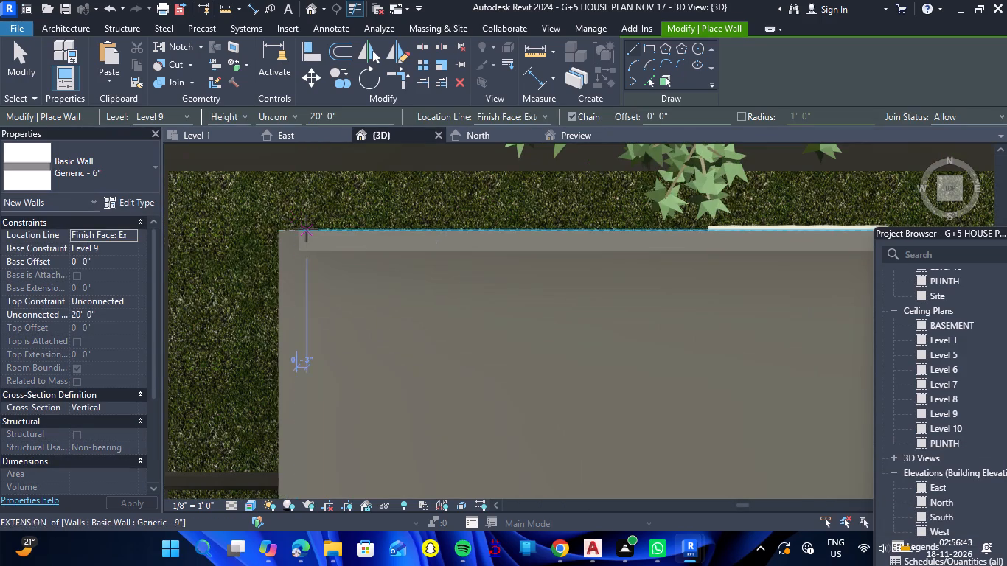
{"action": "left_click", "coordinate": [301, 233]}
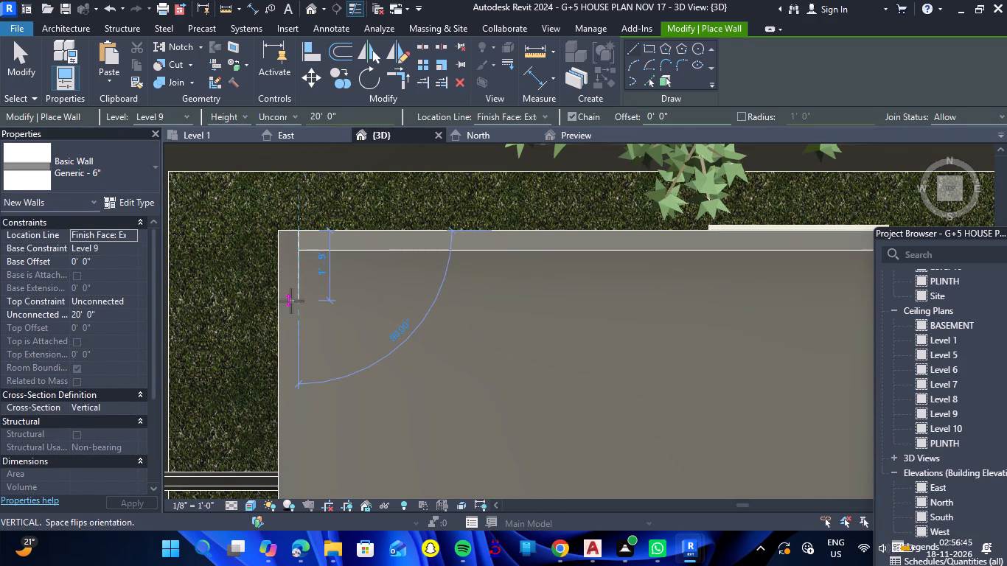
{"action": "scroll", "coordinate": [291, 301], "scroll_direction": "down", "scroll_amount": 15}
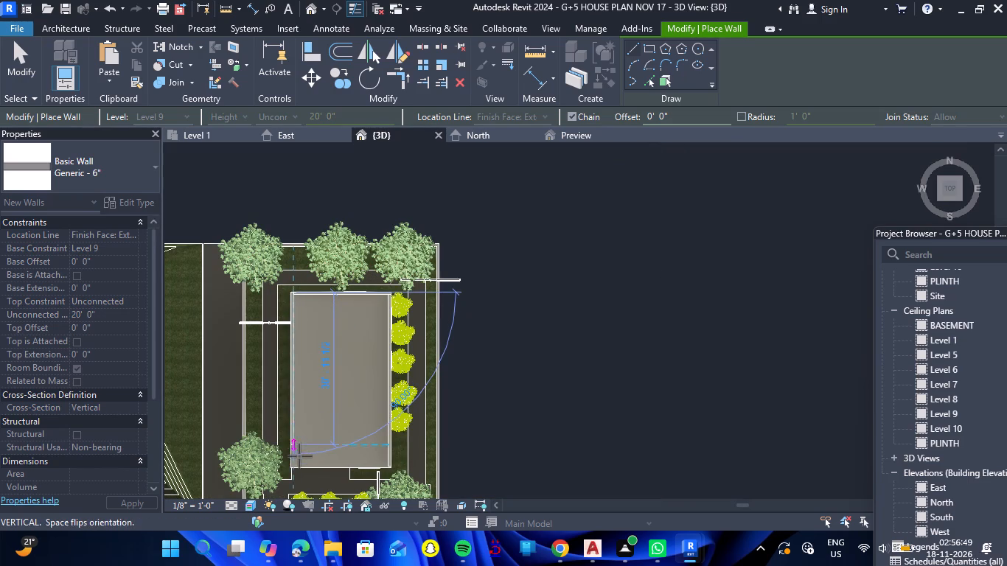
{"action": "scroll", "coordinate": [294, 470], "scroll_direction": "up", "scroll_amount": 8}
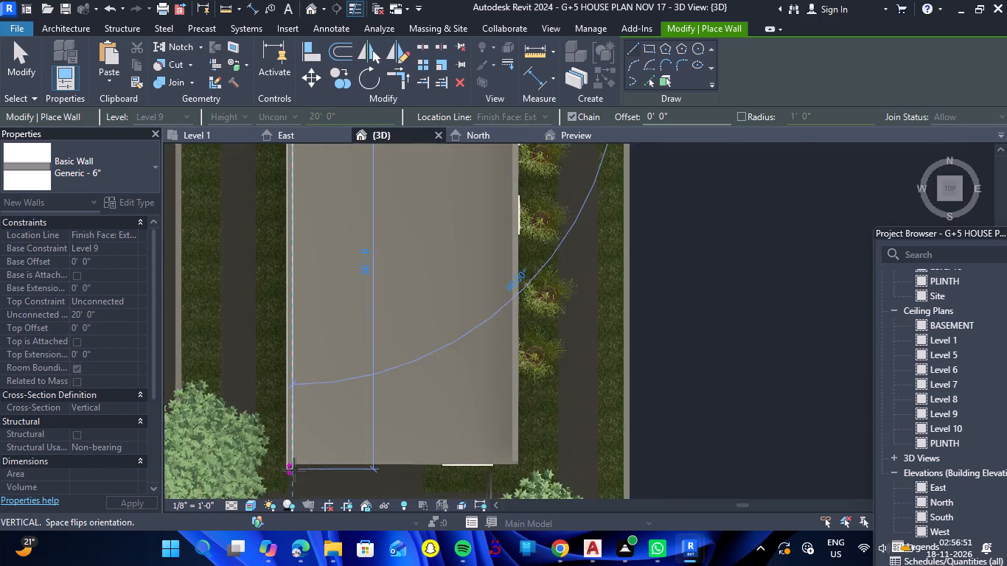
{"action": "scroll", "coordinate": [294, 470], "scroll_direction": "up", "scroll_amount": 5}
{"action": "left_click", "coordinate": [285, 455]}
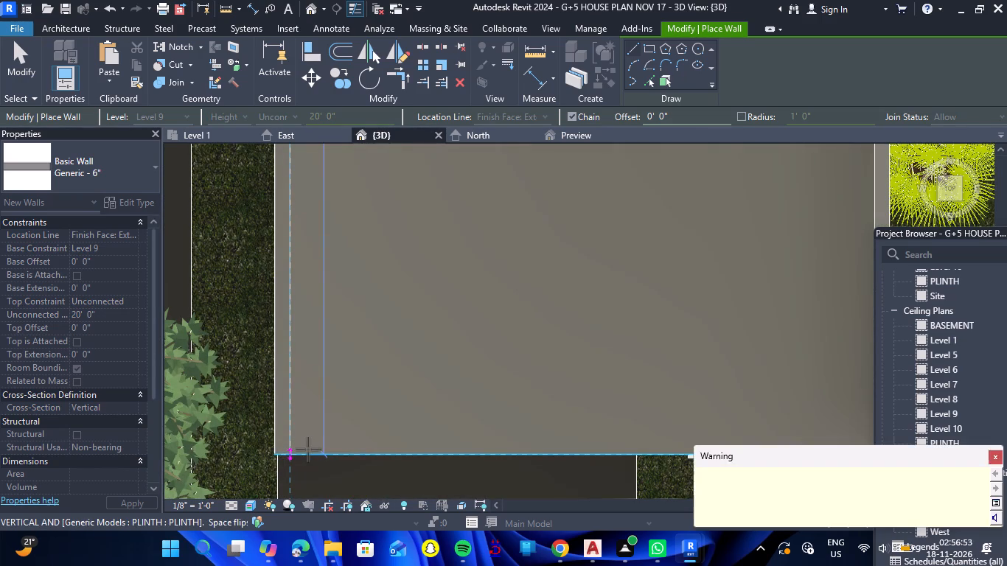
{"action": "left_click", "coordinate": [998, 459]}
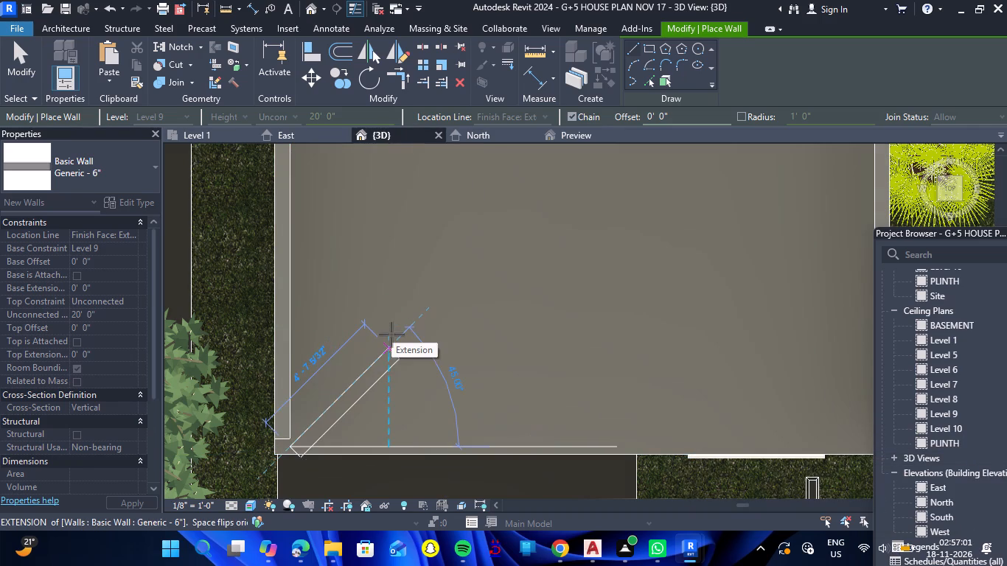
{"action": "key", "text": "Escape"}
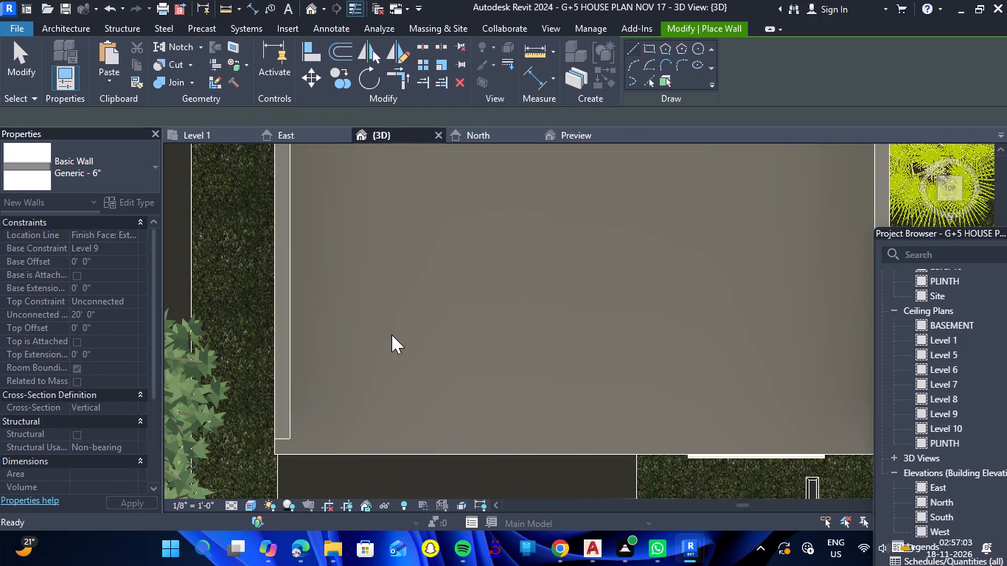
{"action": "scroll", "coordinate": [391, 335], "scroll_direction": "down", "scroll_amount": 6}
{"action": "key", "text": "Escape"}
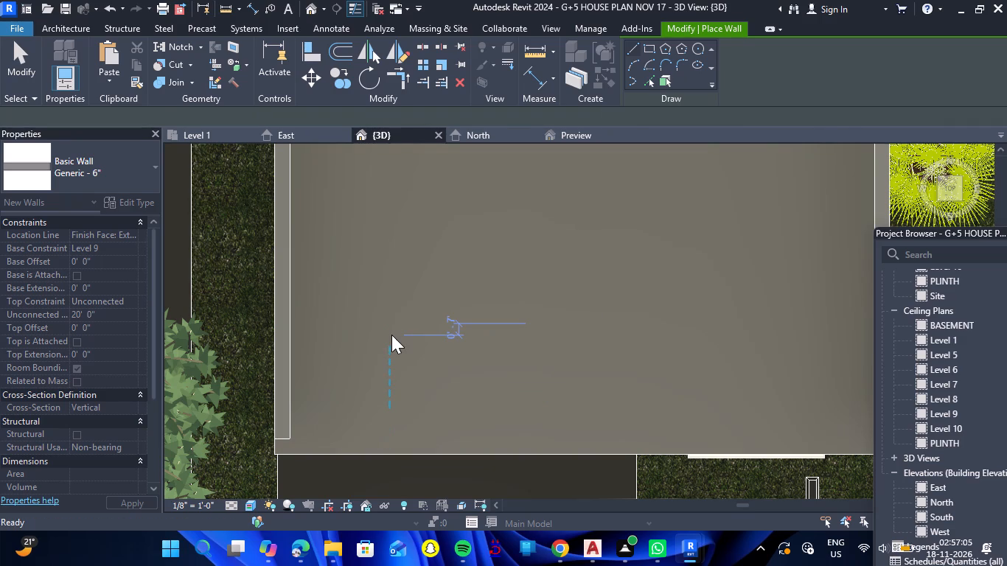
Set the unconnected height of the new west and north roof-edge walls together to 4'.
{"action": "scroll", "coordinate": [391, 335], "scroll_direction": "down", "scroll_amount": 11}
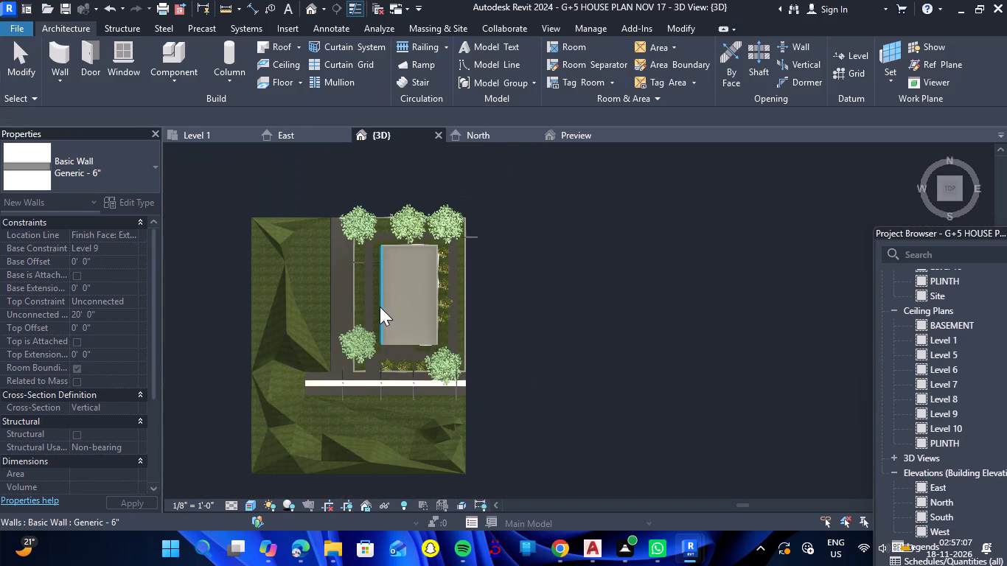
{"action": "scroll", "coordinate": [380, 290], "scroll_direction": "up", "scroll_amount": 7}
{"action": "left_click", "coordinate": [380, 290]}
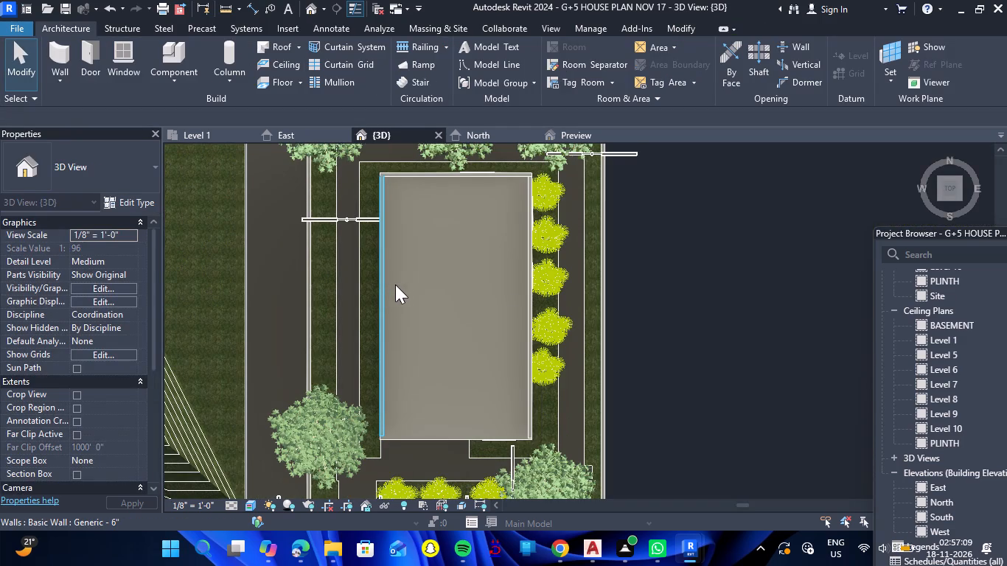
{"action": "left_click", "coordinate": [416, 177], "text": "ctrl"}
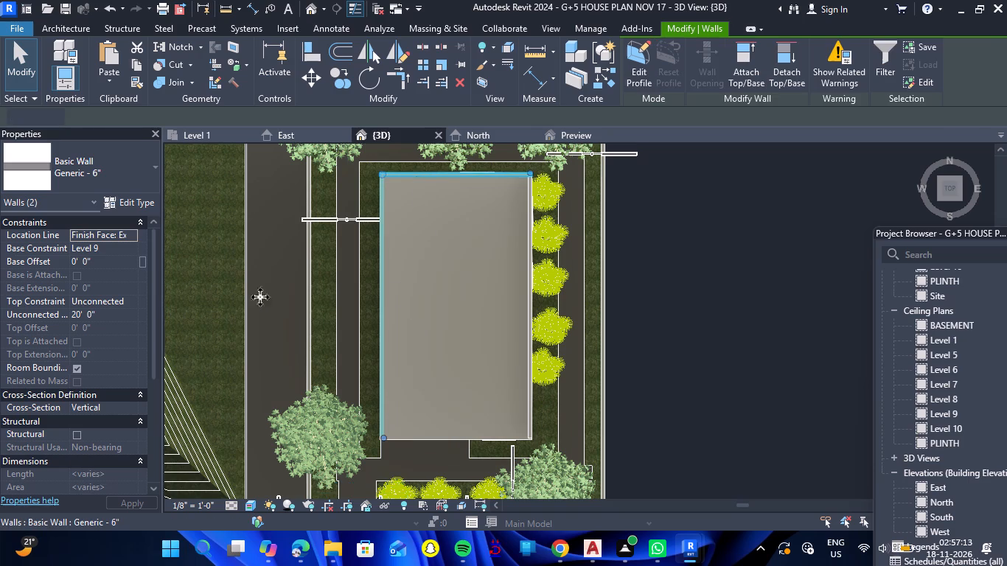
{"action": "left_click", "coordinate": [101, 318]}
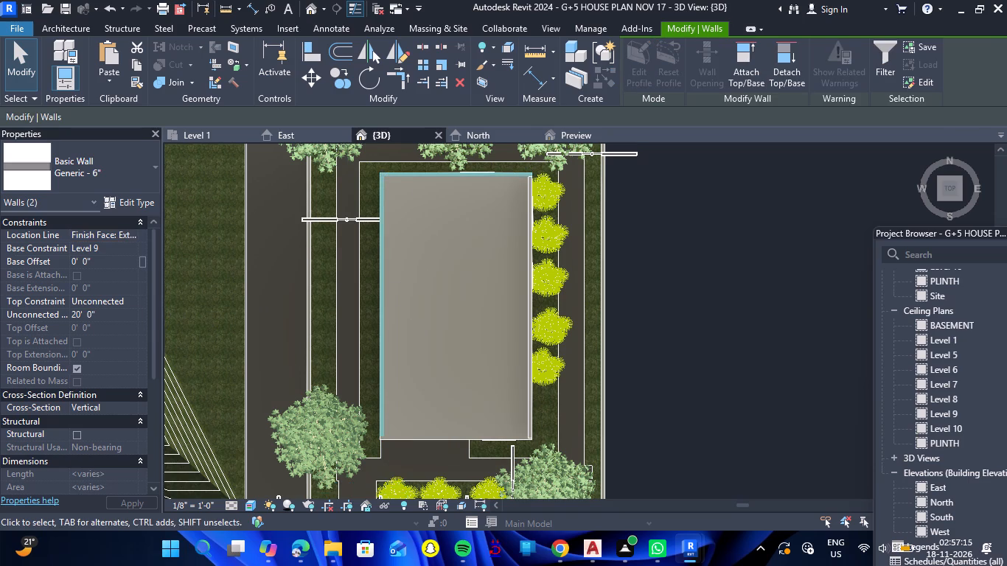
{"action": "key", "text": "BackSpace"}
{"action": "key", "text": "BackSpace"}
{"action": "key", "text": "BackSpace"}
{"action": "key", "text": "BackSpace"}
{"action": "key", "text": "BackSpace"}
{"action": "key", "text": "BackSpace"}
{"action": "key", "text": "BackSpace"}
{"action": "key", "text": "BackSpace"}
{"action": "key", "text": "BackSpace"}
{"action": "key", "text": "BackSpace"}
{"action": "key", "text": "BackSpace"}
{"action": "key", "text": "BackSpace"}
{"action": "key", "text": "BackSpace"}
{"action": "key", "text": "BackSpace"}
{"action": "key", "text": "BackSpace"}
{"action": "key", "text": "BackSpace"}
{"action": "key", "text": "BackSpace"}
{"action": "key", "text": "BackSpace"}
{"action": "key", "text": "BackSpace"}
{"action": "key", "text": "BackSpace"}
{"action": "type", "text": "4'"}
{"action": "key", "text": "Return"}
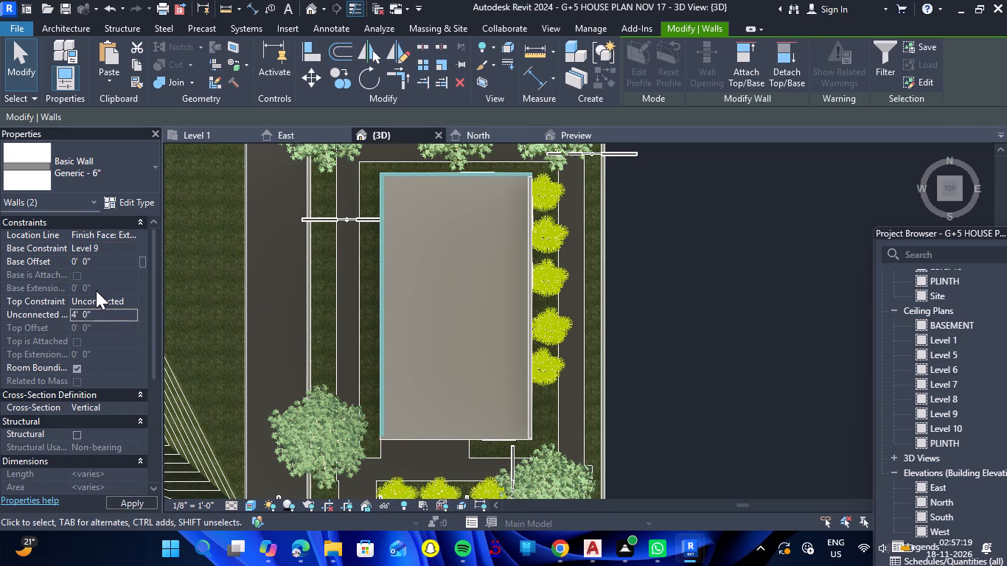
Set the base offset of the west and north roof-edge walls together to 10' 6".
{"action": "left_click", "coordinate": [108, 265]}
{"action": "type", "text": "10'6"}
{"action": "key", "text": "shift+quotedbl"}
{"action": "key", "text": "Return"}
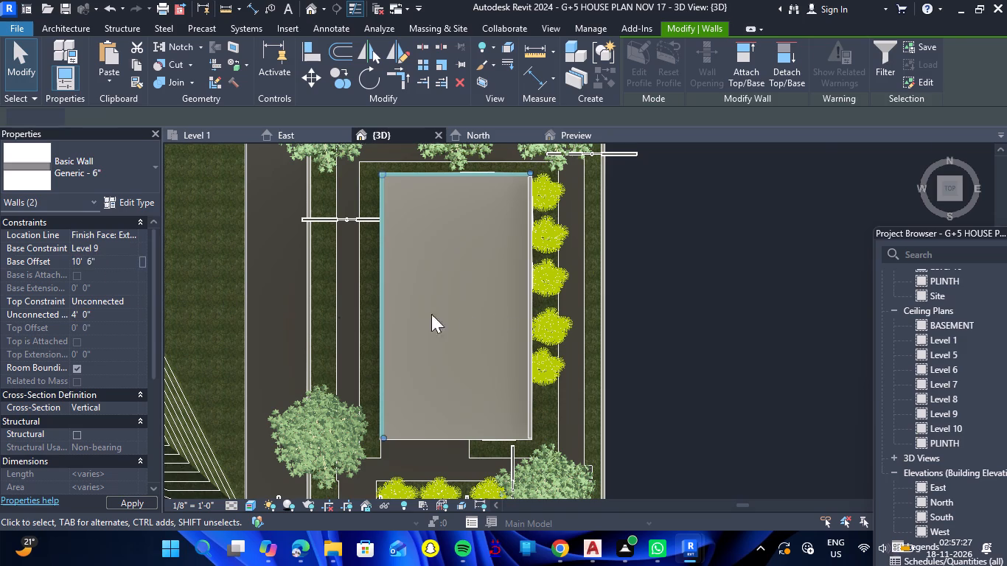
Set the unconnected height of the east roof-edge wall to 4'.
{"action": "left_click", "coordinate": [527, 346]}
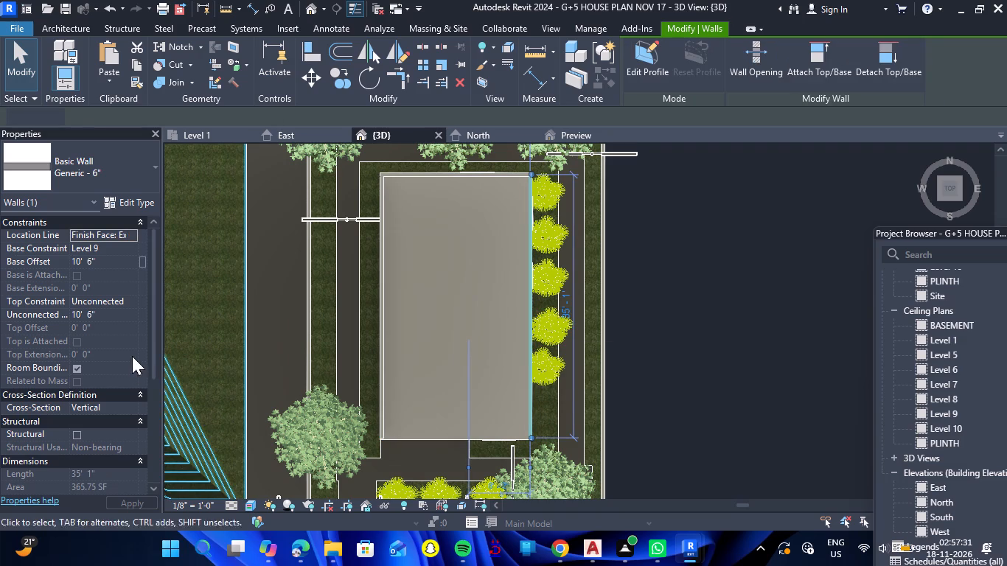
{"action": "left_click", "coordinate": [121, 318]}
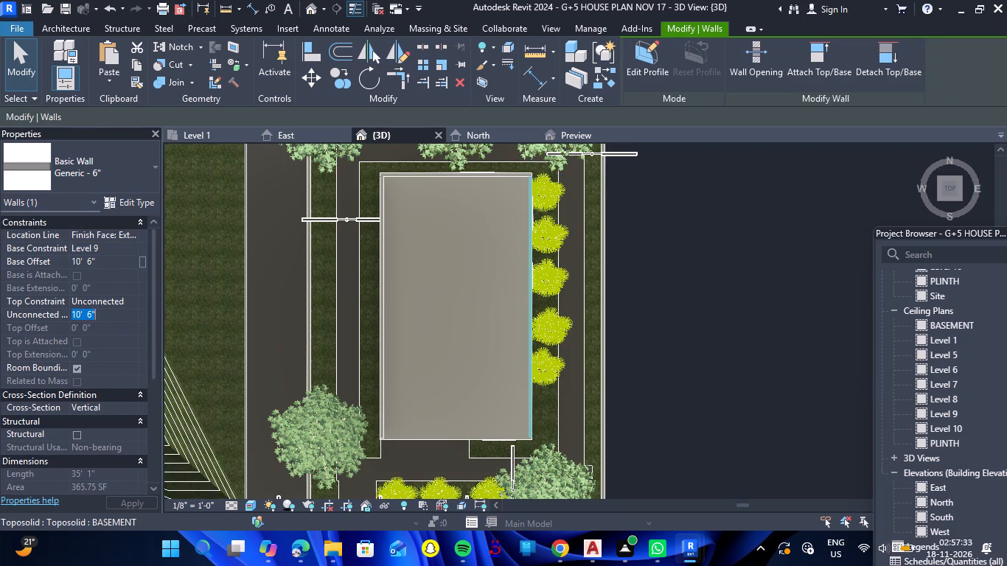
{"action": "type", "text": "4'"}
{"action": "key", "text": "Return"}
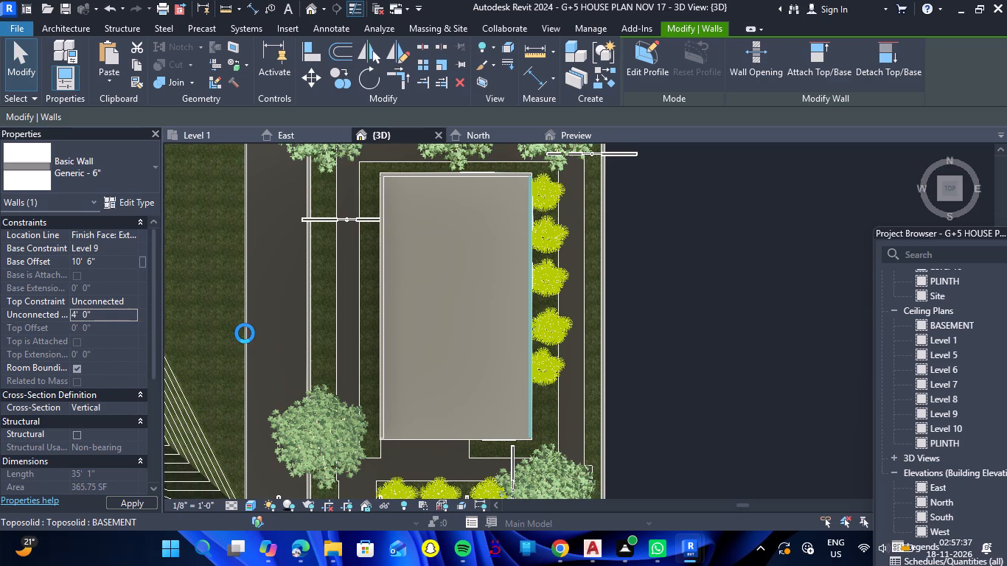
{"action": "left_click", "coordinate": [194, 335]}
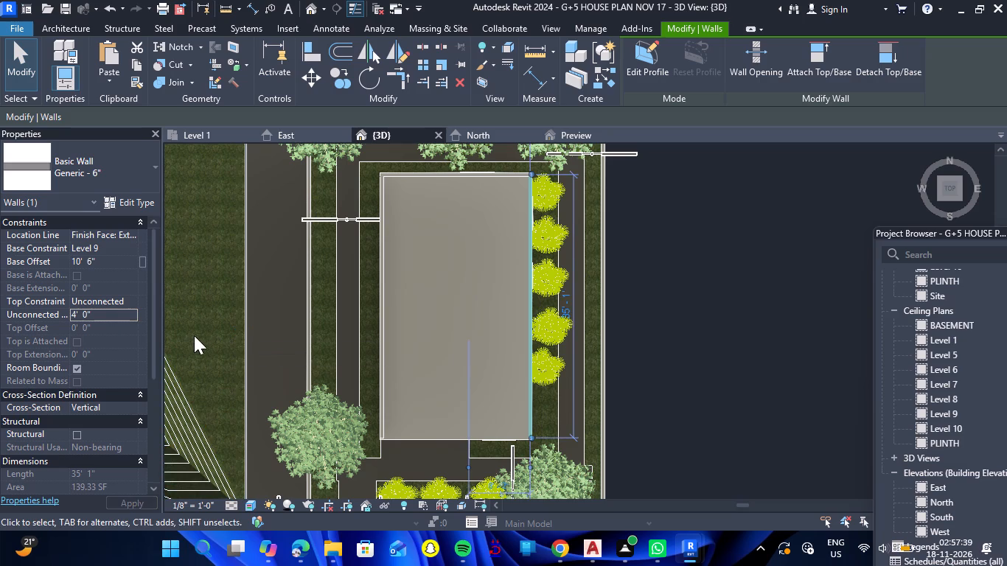
Examine the parapet walls around the roof edge from an angled 3D view.
{"action": "left_click_drag", "start_coordinate": [215, 351], "coordinate": [316, 321], "text": "shift"}
{"action": "right_click_drag", "start_coordinate": [215, 351], "coordinate": [316, 321], "text": "shift"}
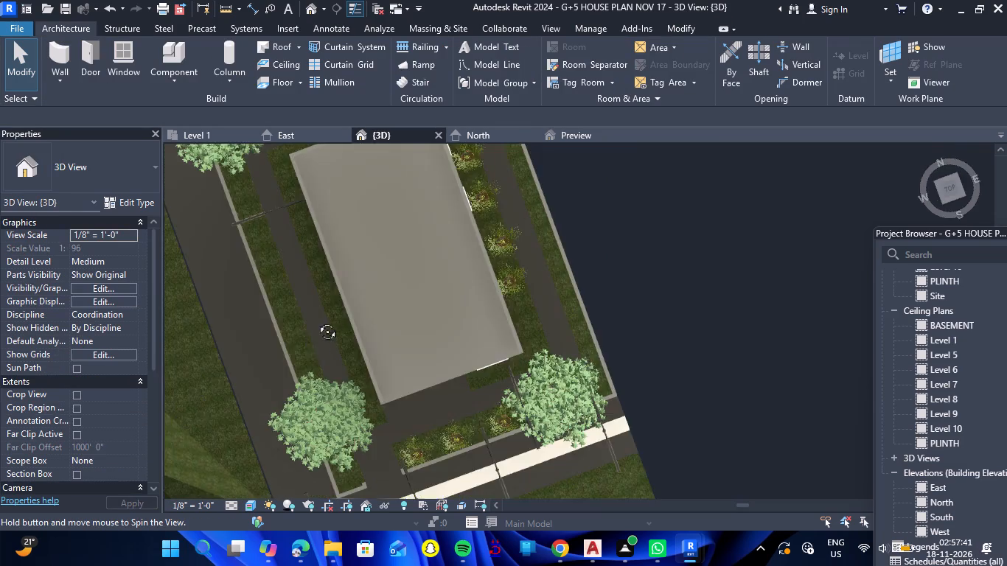
{"action": "right_click_drag", "start_coordinate": [316, 321], "coordinate": [402, 209], "text": "shift"}
{"action": "left_click_drag", "start_coordinate": [316, 321], "coordinate": [403, 209], "text": "shift"}
{"action": "scroll", "coordinate": [452, 249], "scroll_direction": "down", "scroll_amount": 6}
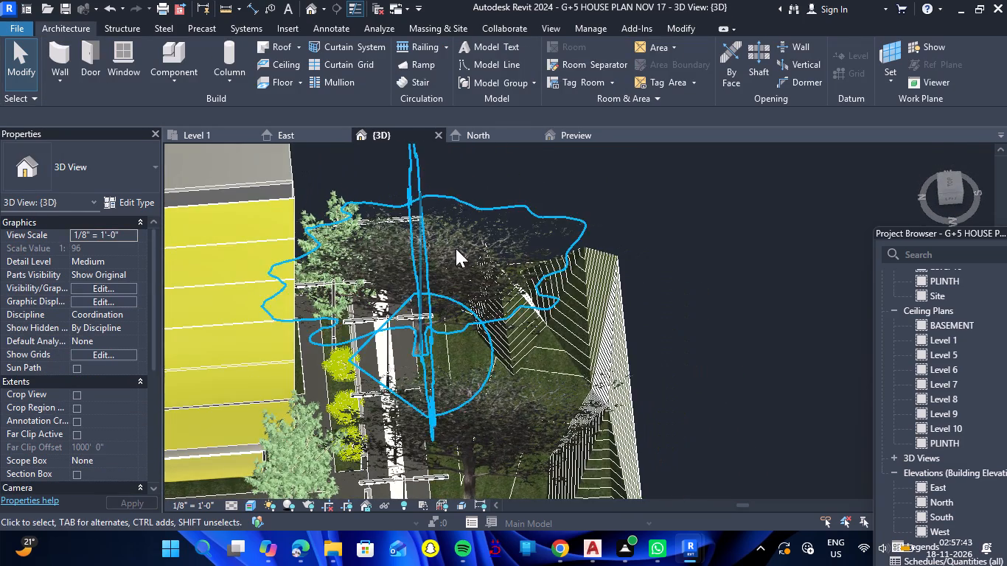
{"action": "scroll", "coordinate": [296, 217], "scroll_direction": "up", "scroll_amount": 8}
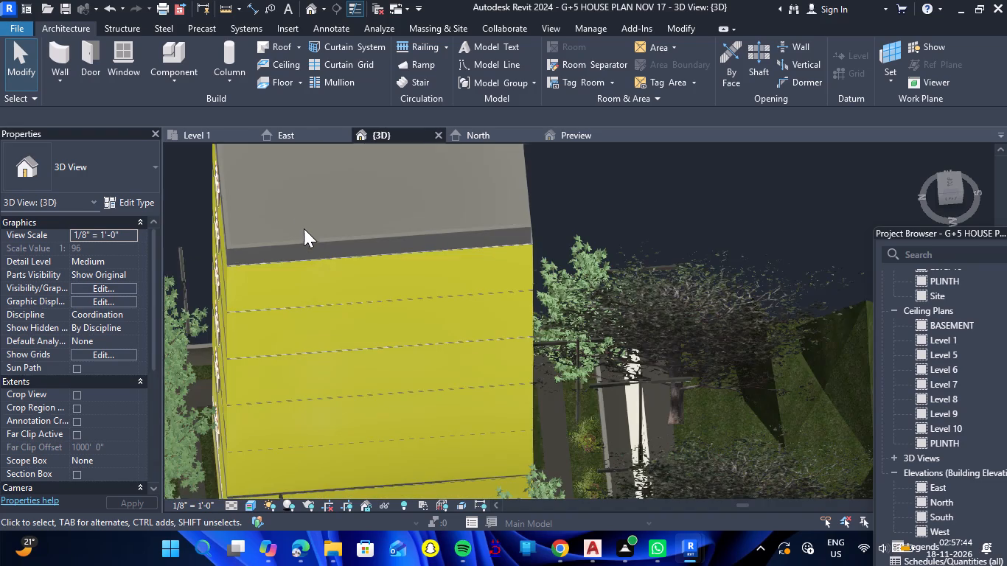
{"action": "scroll", "coordinate": [230, 254], "scroll_direction": "up", "scroll_amount": 5}
{"action": "scroll", "coordinate": [236, 293], "scroll_direction": "down", "scroll_amount": 3}
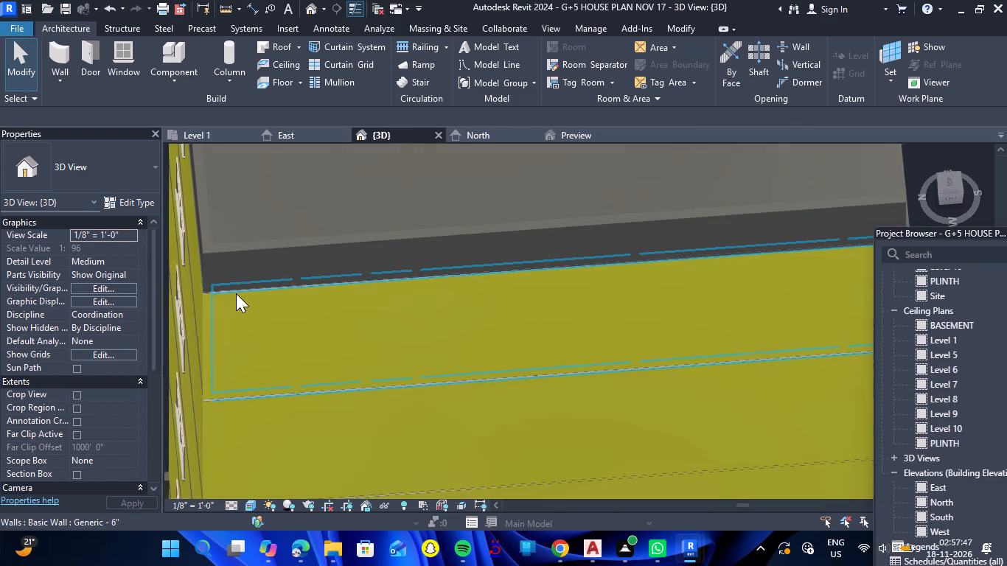
{"action": "scroll", "coordinate": [236, 293], "scroll_direction": "down", "scroll_amount": 9}
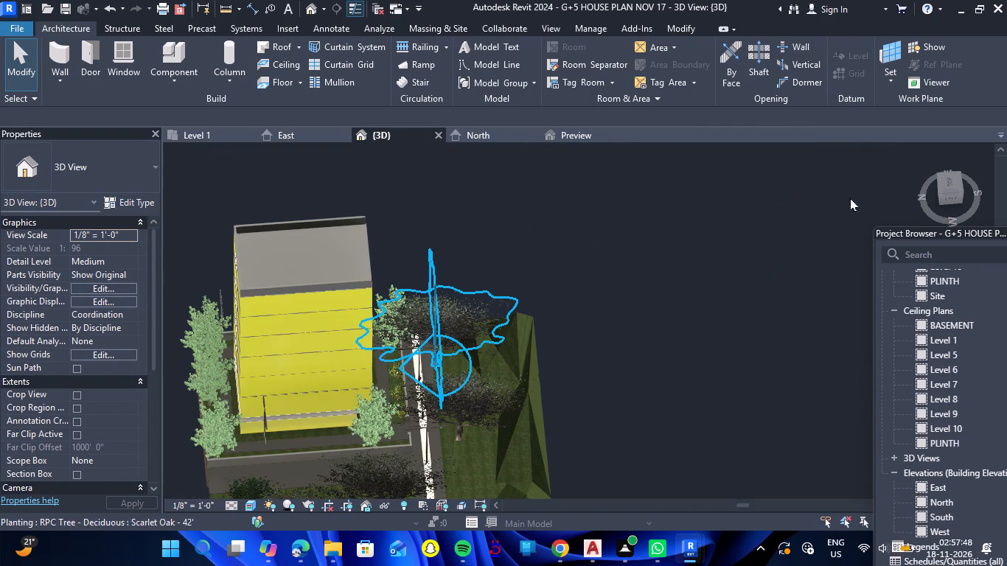
From the top view, start a Glass Panel - Bottom Fill railing path with a segment about 1 3/4" long off the east parapet's south end.
{"action": "left_click", "coordinate": [955, 188]}
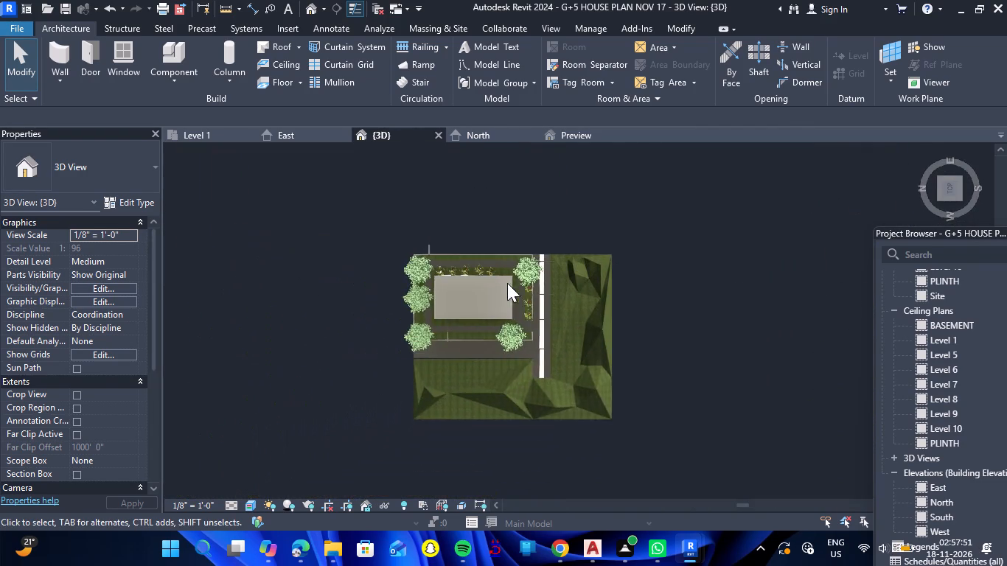
{"action": "scroll", "coordinate": [613, 242], "scroll_direction": "up", "scroll_amount": 7}
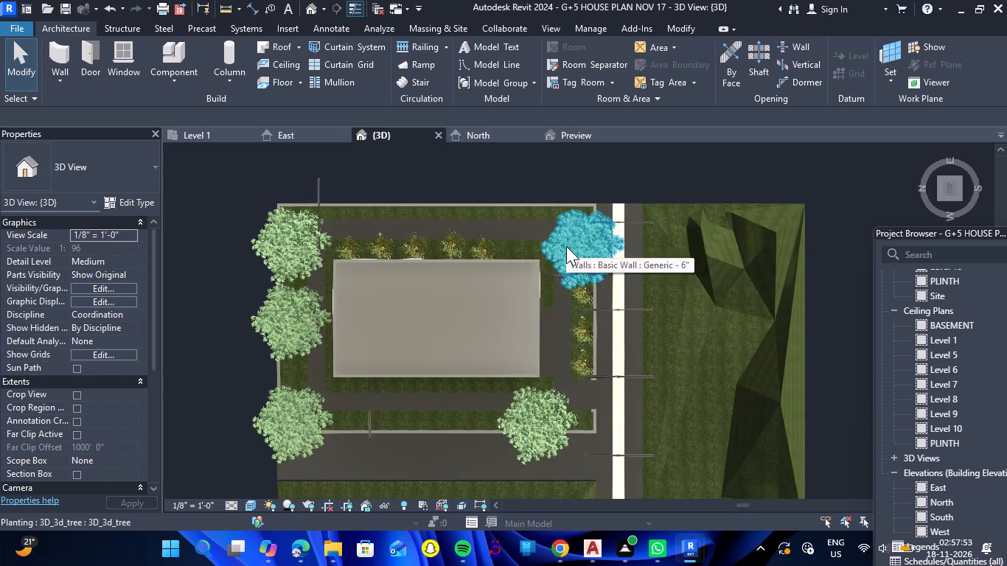
{"action": "scroll", "coordinate": [561, 254], "scroll_direction": "up", "scroll_amount": 14}
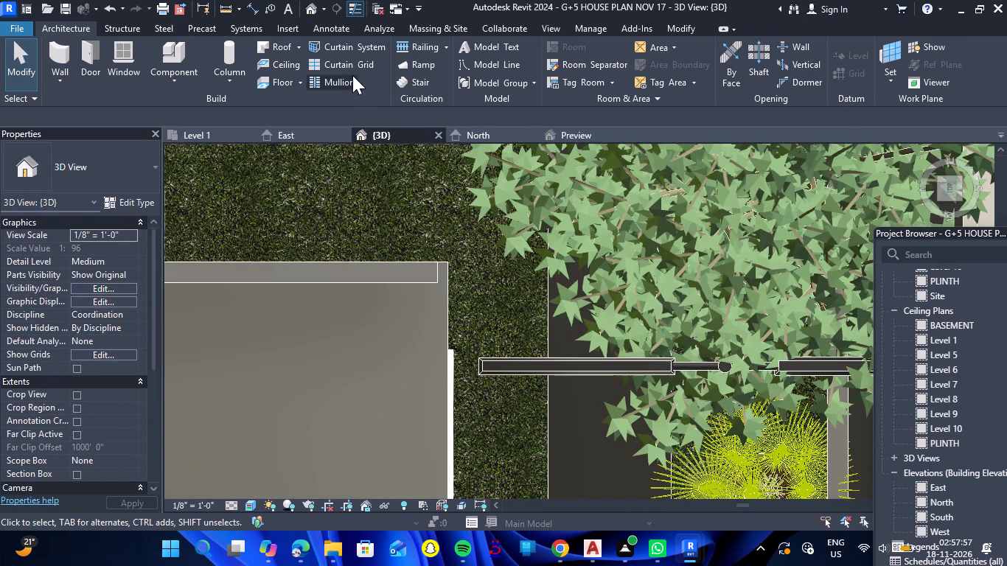
{"action": "left_click", "coordinate": [408, 41]}
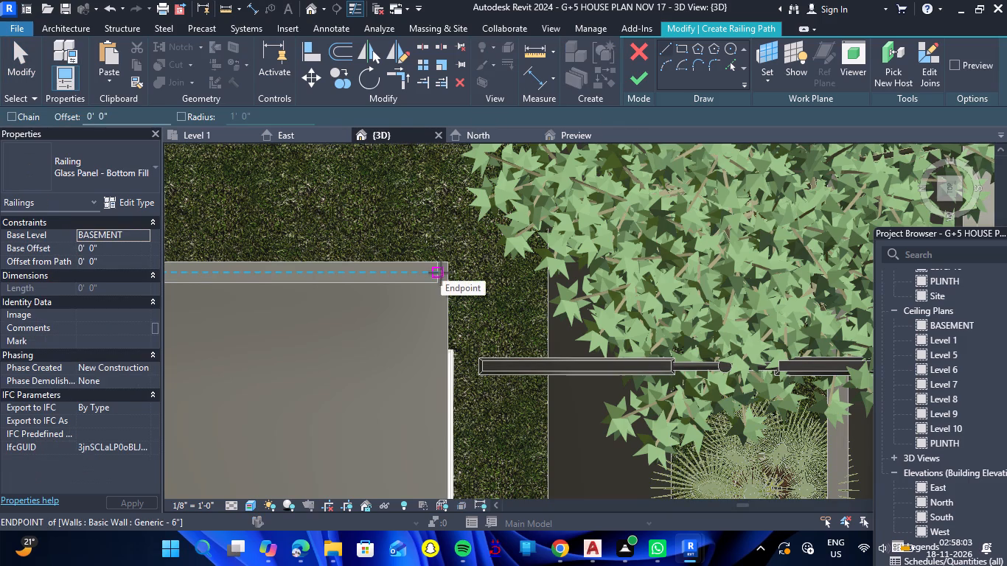
{"action": "left_click", "coordinate": [441, 273]}
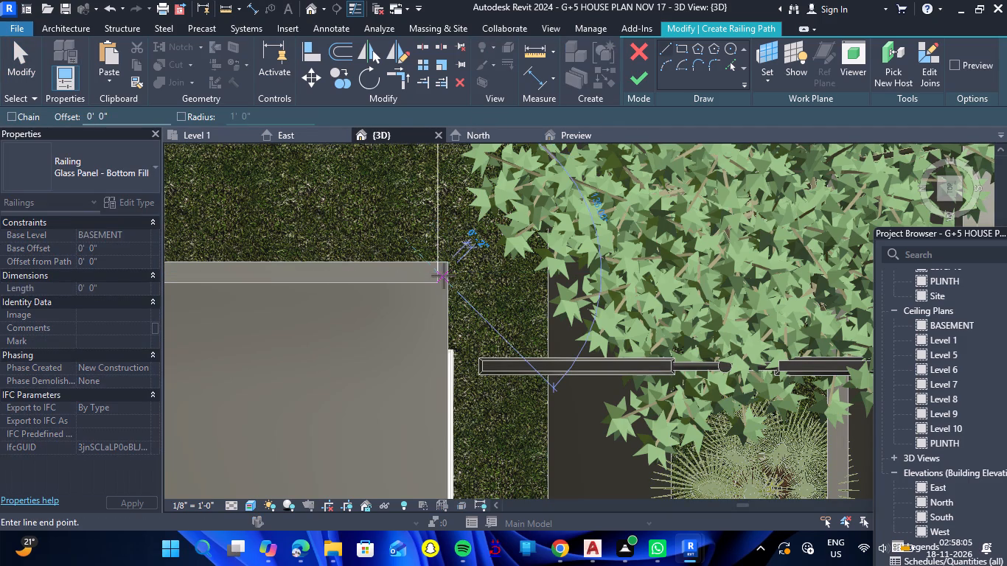
{"action": "scroll", "coordinate": [444, 275], "scroll_direction": "up", "scroll_amount": 13}
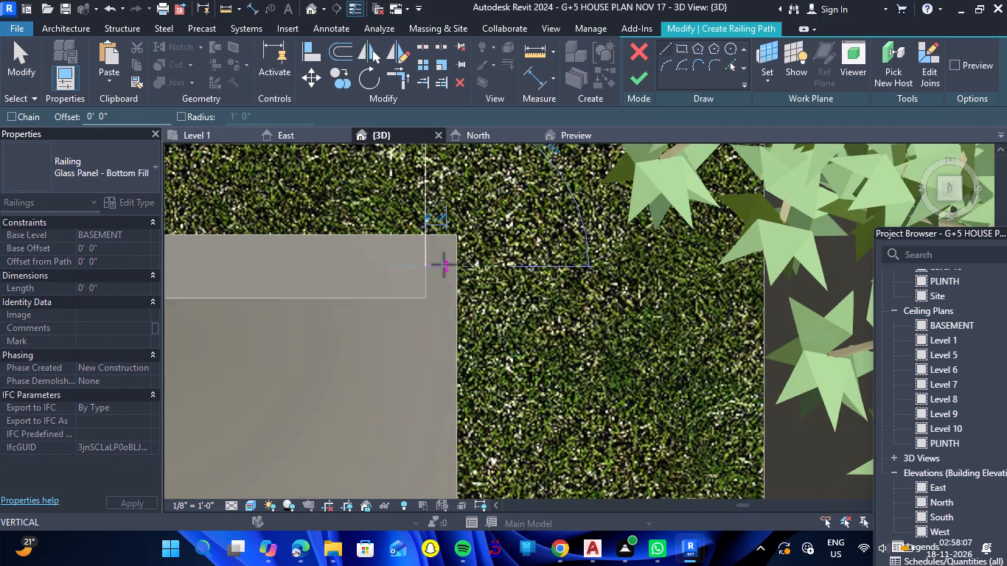
{"action": "scroll", "coordinate": [444, 265], "scroll_direction": "up", "scroll_amount": 2}
{"action": "left_click", "coordinate": [447, 268]}
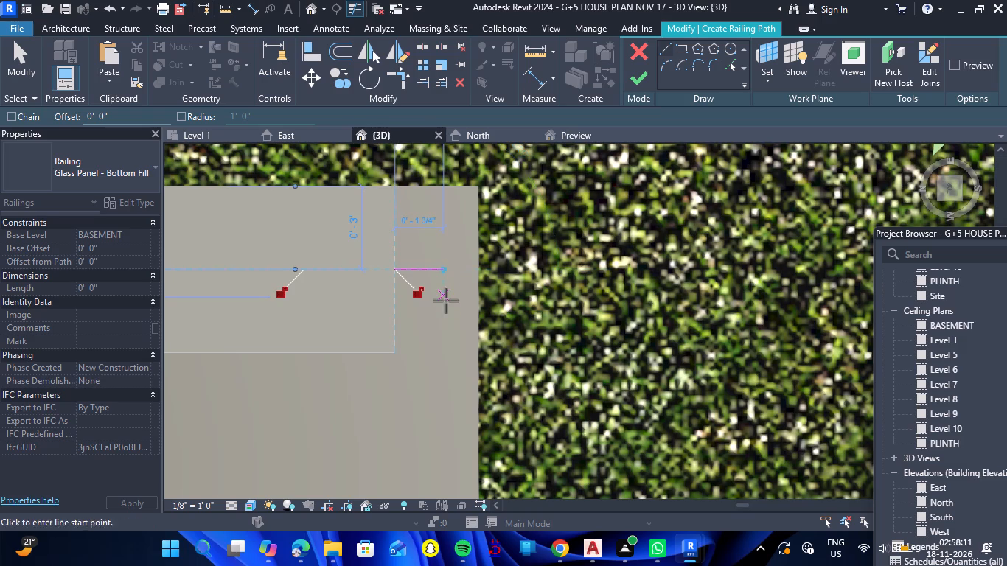
Continue the railing path along the roof's full south edge and return it about 1 3/4" to the west parapet's end.
{"action": "left_click", "coordinate": [445, 272]}
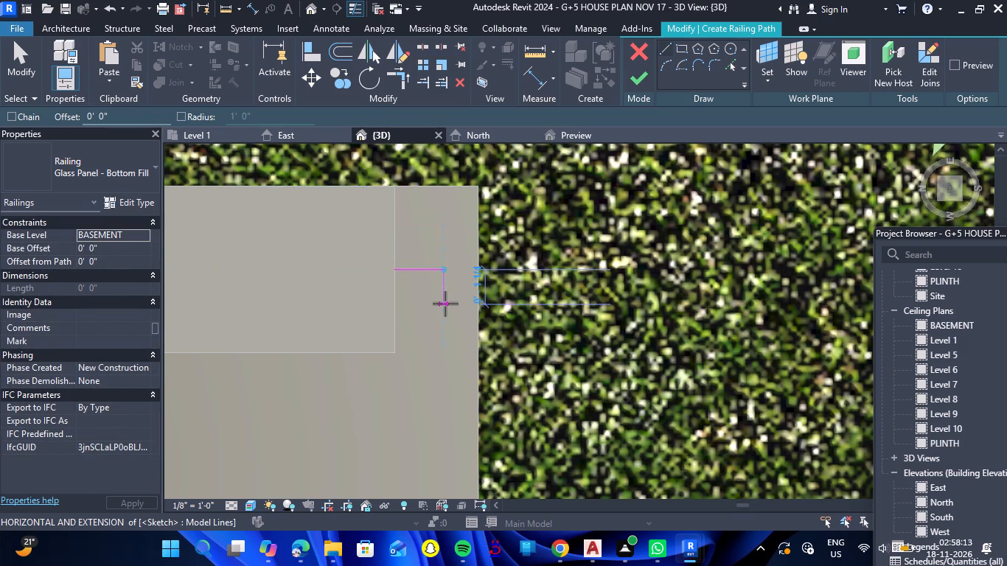
{"action": "scroll", "coordinate": [445, 304], "scroll_direction": "down", "scroll_amount": 16}
{"action": "scroll", "coordinate": [443, 301], "scroll_direction": "down", "scroll_amount": 5}
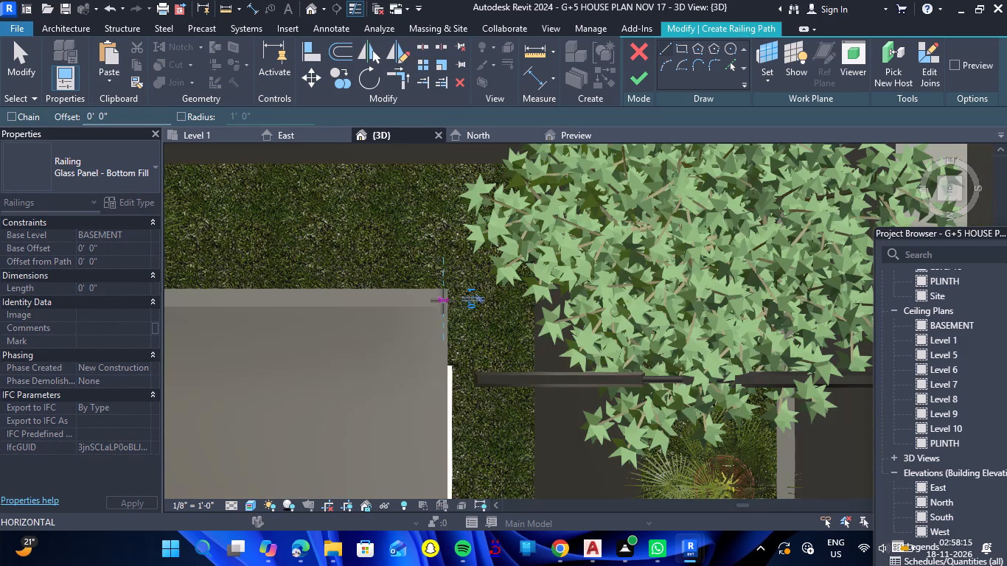
{"action": "scroll", "coordinate": [443, 301], "scroll_direction": "down", "scroll_amount": 10}
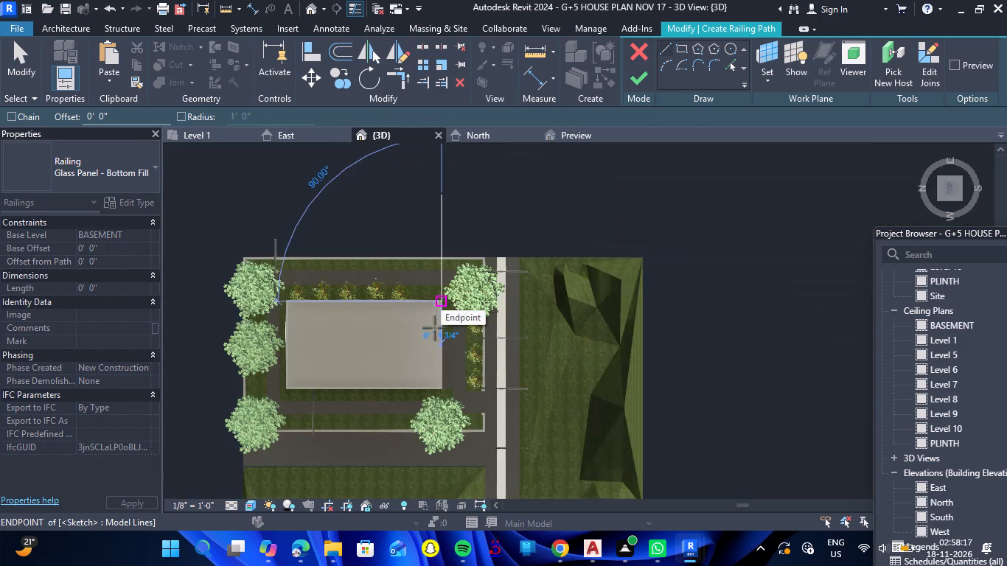
{"action": "scroll", "coordinate": [442, 382], "scroll_direction": "up", "scroll_amount": 6}
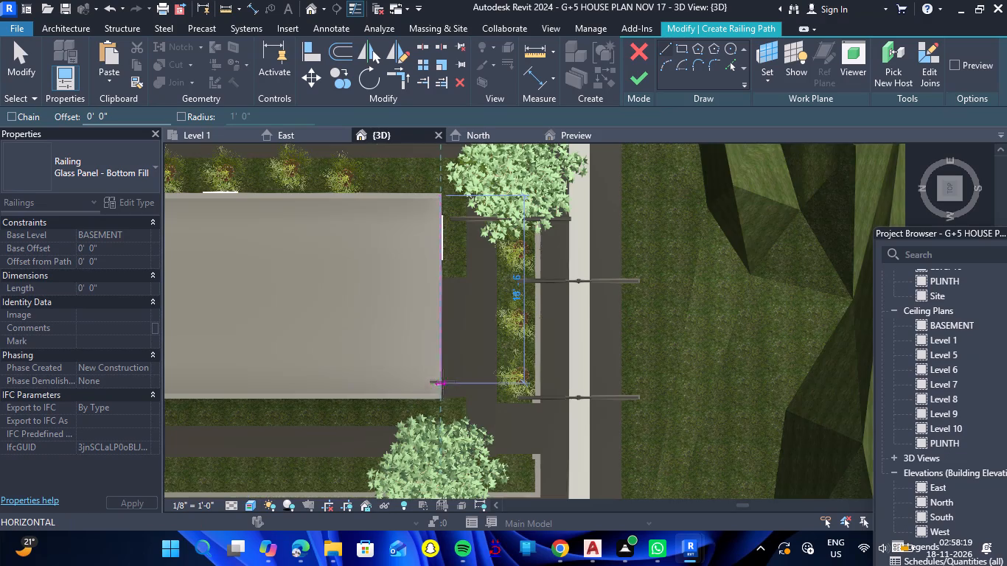
{"action": "scroll", "coordinate": [442, 404], "scroll_direction": "up", "scroll_amount": 11}
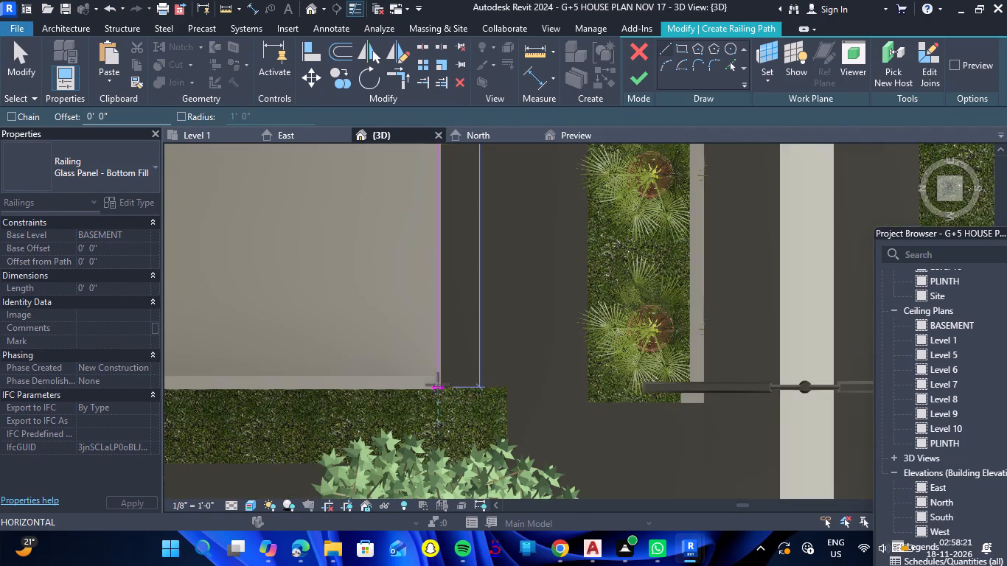
{"action": "scroll", "coordinate": [438, 385], "scroll_direction": "up", "scroll_amount": 10}
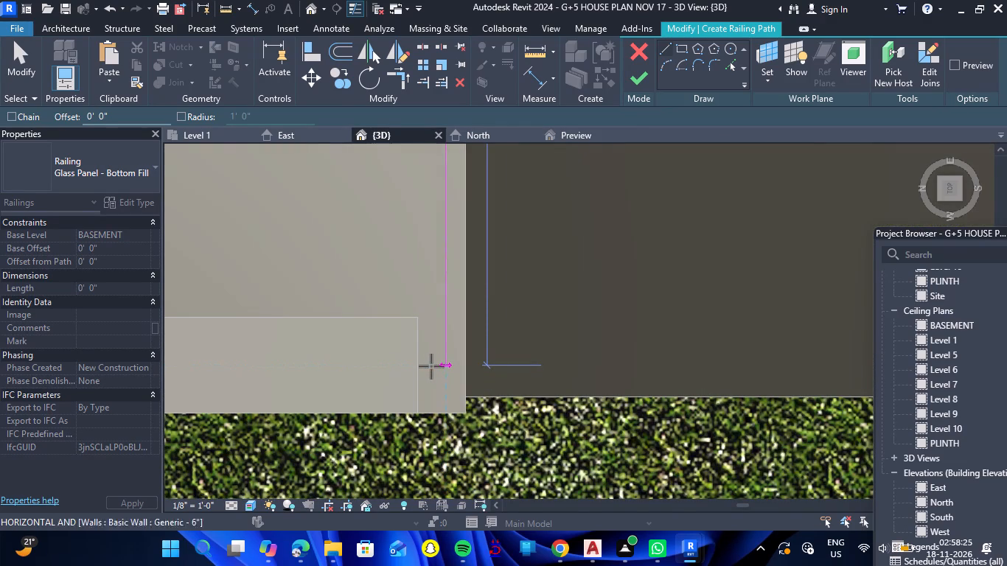
{"action": "left_click", "coordinate": [446, 366]}
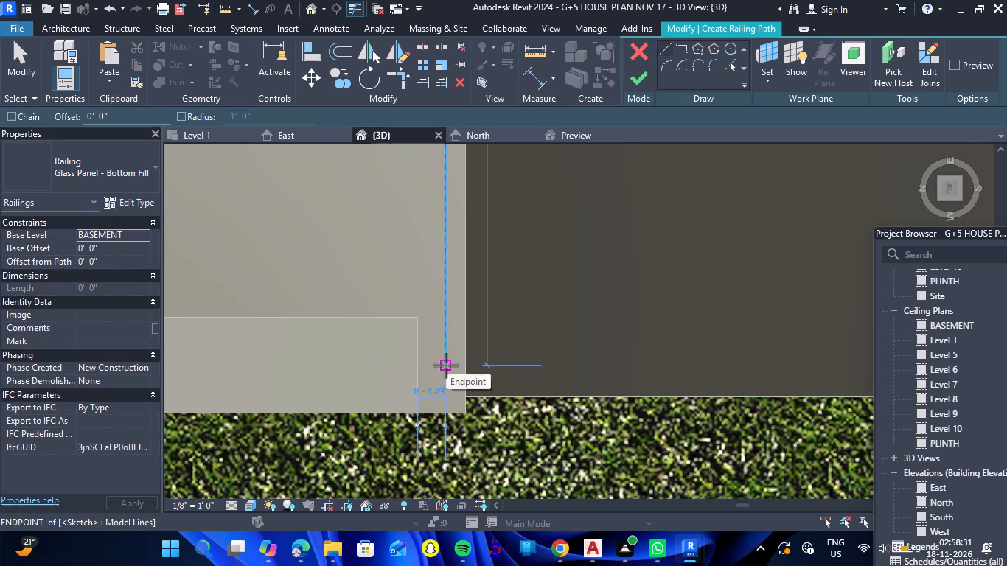
{"action": "left_click", "coordinate": [446, 366]}
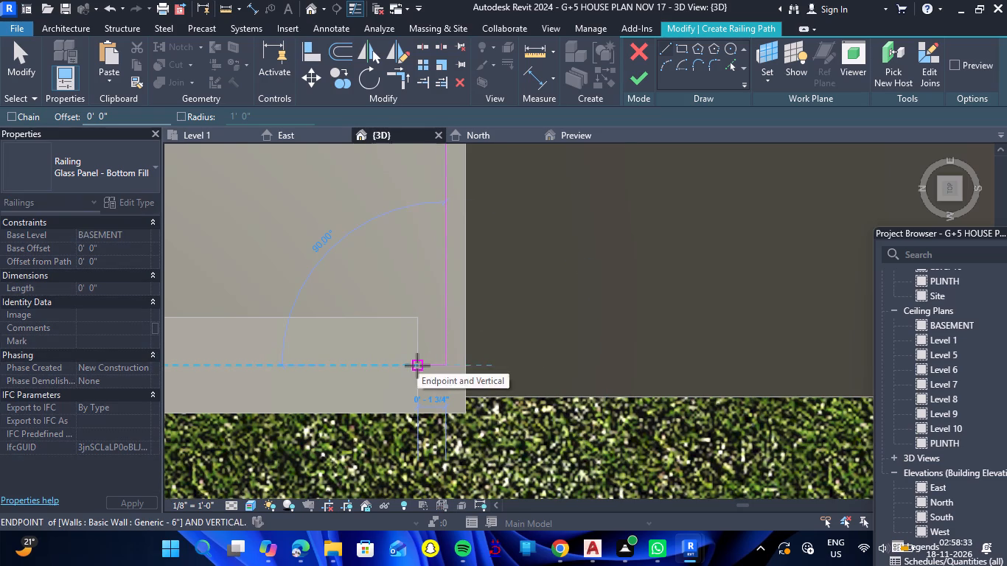
{"action": "left_click", "coordinate": [417, 366]}
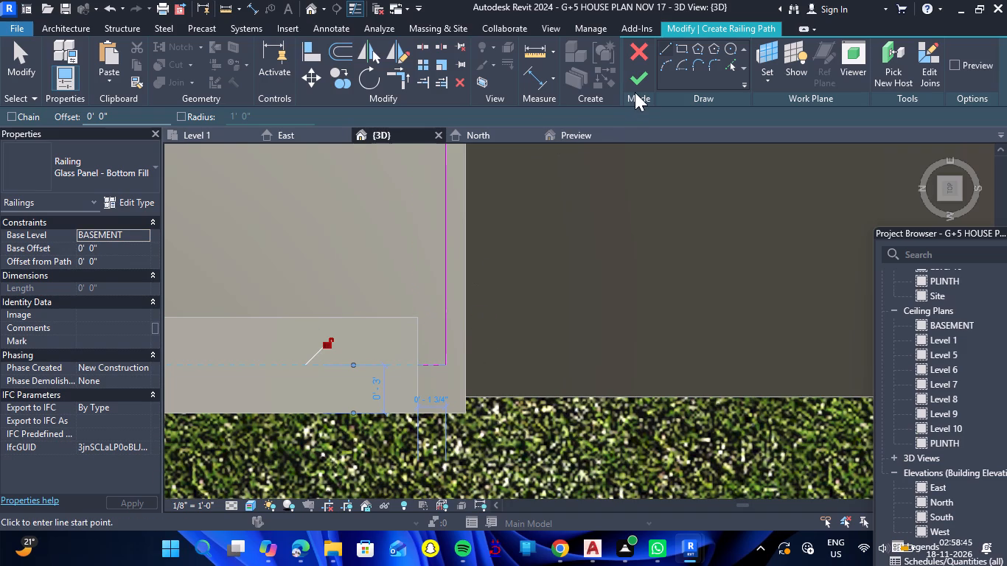
Set the railing's base level to Level 10 and finish the railing sketch.
{"action": "left_click", "coordinate": [147, 239]}
{"action": "scroll", "coordinate": [122, 294], "scroll_direction": "down", "scroll_amount": 5}
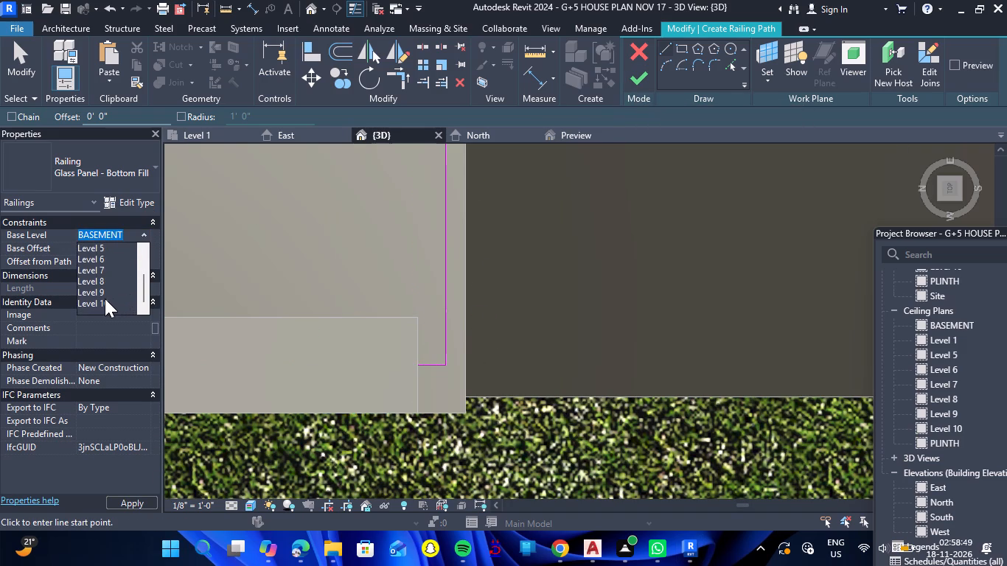
{"action": "left_click", "coordinate": [105, 299]}
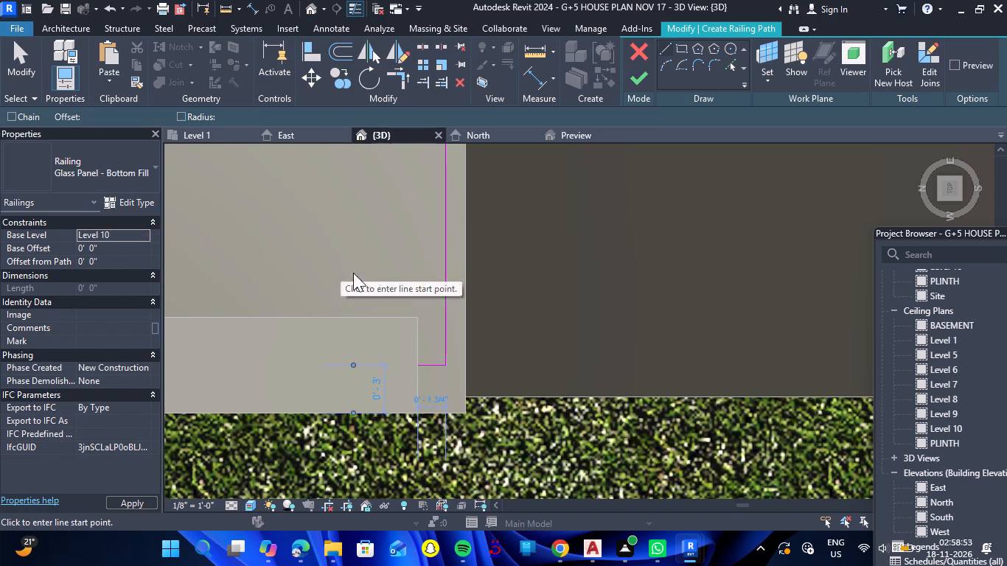
{"action": "left_click", "coordinate": [649, 82]}
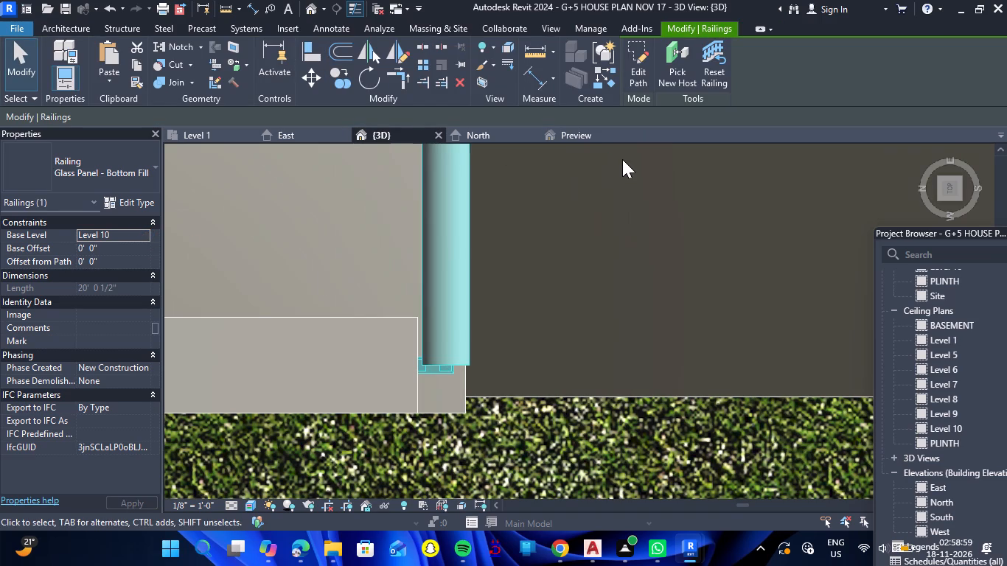
Examine the new glass railing on the roof's south edge and how it meets the parapet walls in 3D.
{"action": "scroll", "coordinate": [628, 265], "scroll_direction": "down", "scroll_amount": 7}
{"action": "left_click_drag", "start_coordinate": [576, 394], "coordinate": [574, 266], "text": "shift"}
{"action": "right_click_drag", "start_coordinate": [575, 394], "coordinate": [574, 266], "text": "shift"}
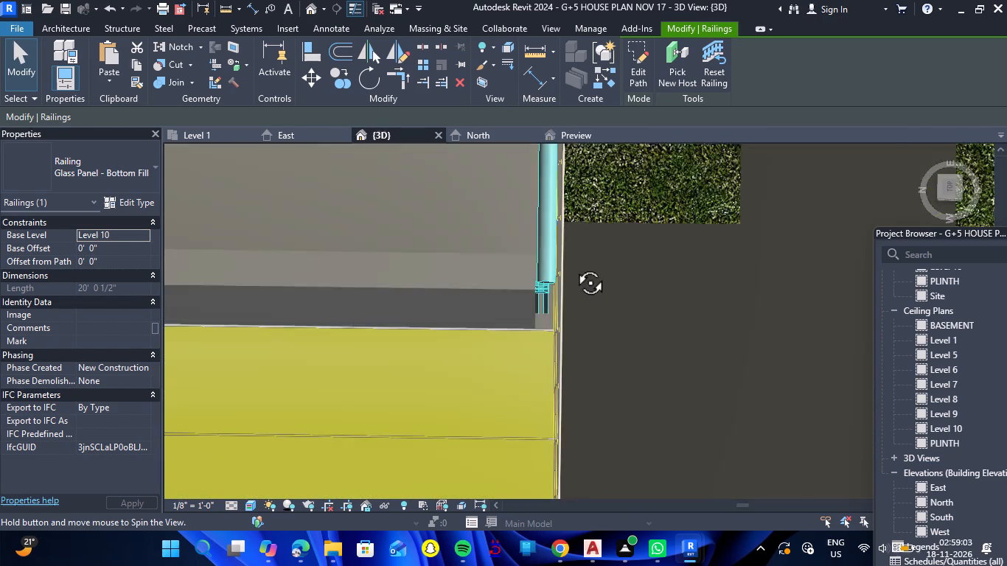
{"action": "left_click_drag", "start_coordinate": [574, 266], "coordinate": [548, 193], "text": "shift"}
{"action": "right_click_drag", "start_coordinate": [574, 266], "coordinate": [548, 193], "text": "shift"}
{"action": "scroll", "coordinate": [548, 231], "scroll_direction": "down", "scroll_amount": 7}
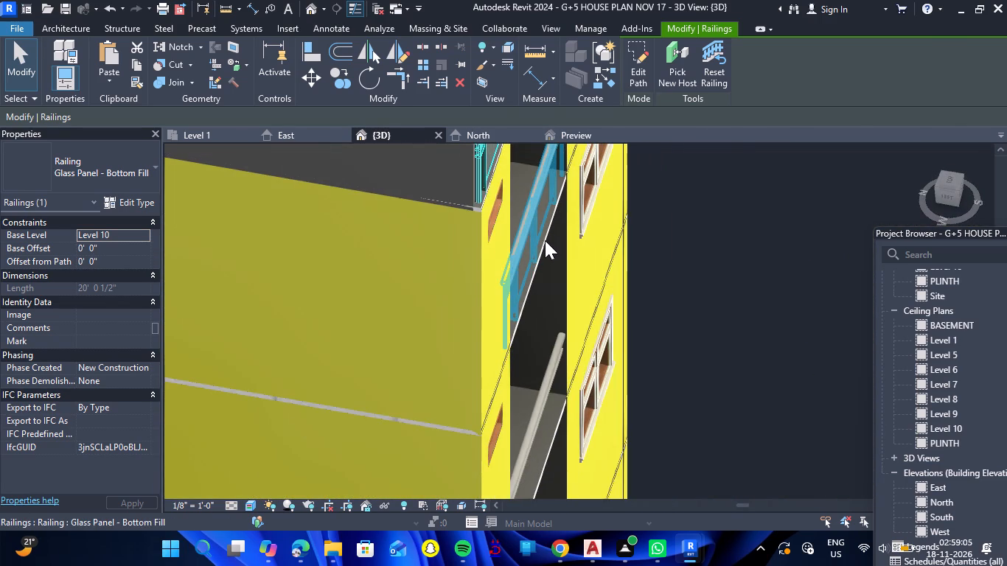
{"action": "scroll", "coordinate": [545, 241], "scroll_direction": "down", "scroll_amount": 7}
{"action": "left_click_drag", "start_coordinate": [651, 271], "coordinate": [444, 198], "text": "shift"}
{"action": "right_click_drag", "start_coordinate": [651, 271], "coordinate": [444, 198], "text": "shift"}
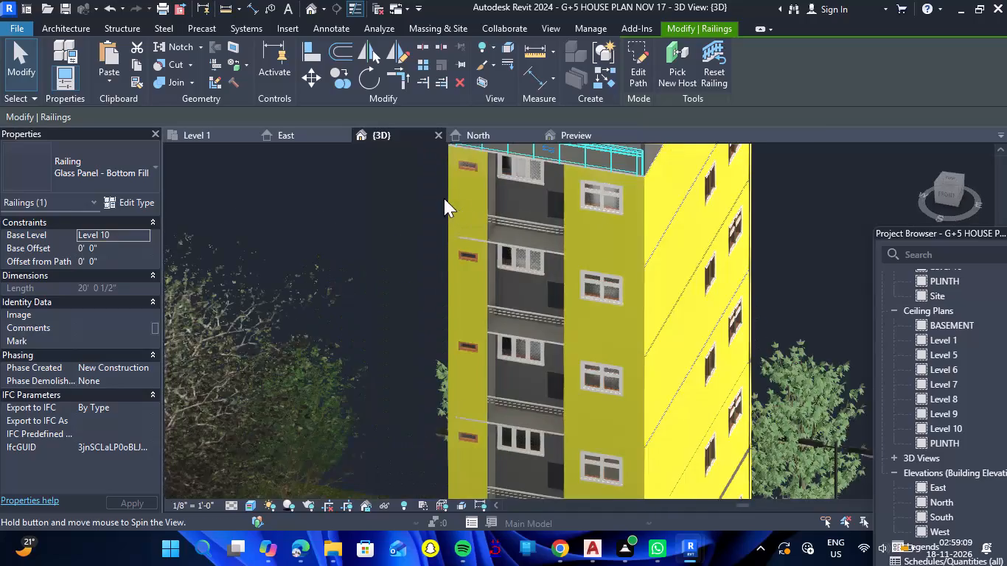
{"action": "scroll", "coordinate": [594, 259], "scroll_direction": "down", "scroll_amount": 7}
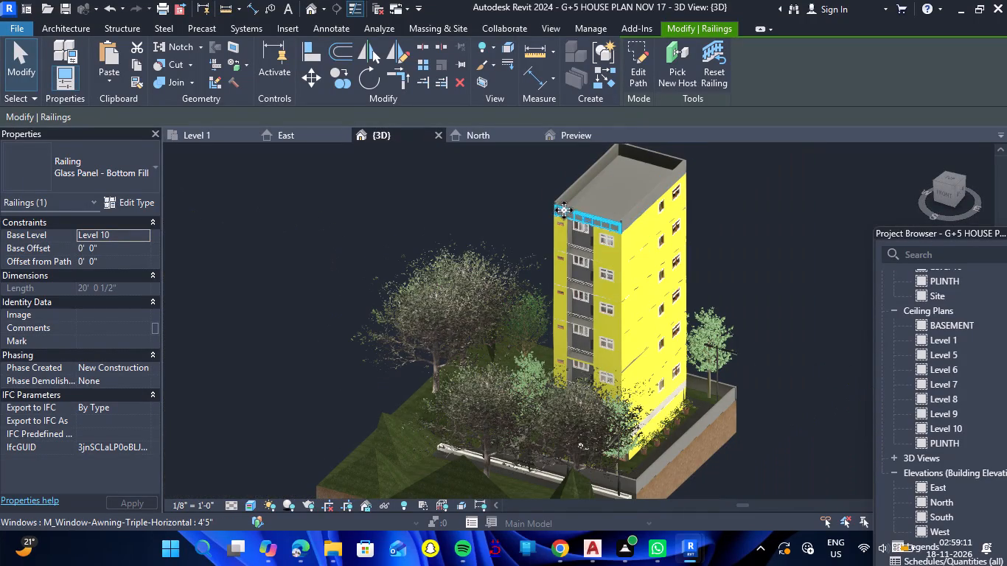
{"action": "scroll", "coordinate": [548, 189], "scroll_direction": "up", "scroll_amount": 9}
{"action": "scroll", "coordinate": [601, 229], "scroll_direction": "up", "scroll_amount": 5}
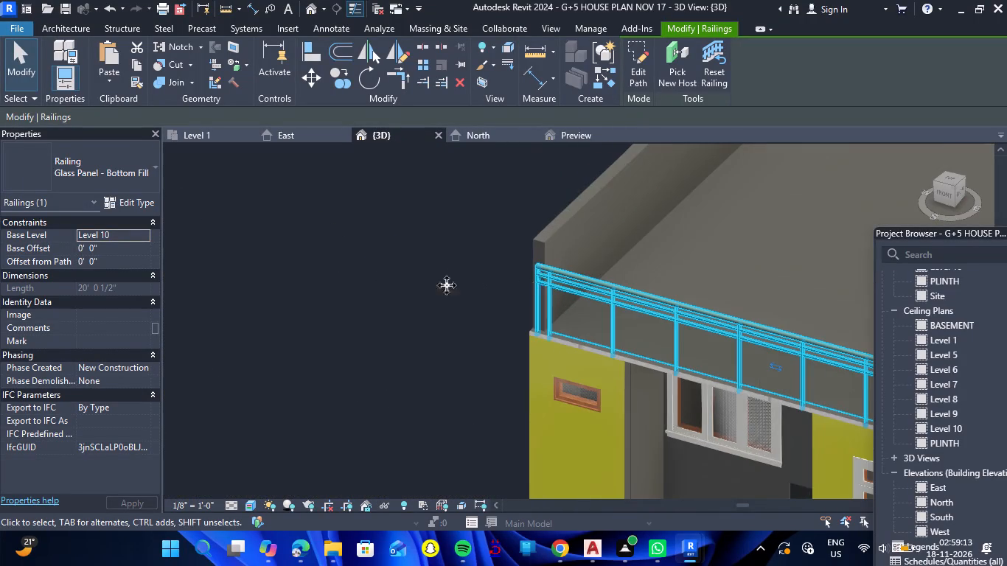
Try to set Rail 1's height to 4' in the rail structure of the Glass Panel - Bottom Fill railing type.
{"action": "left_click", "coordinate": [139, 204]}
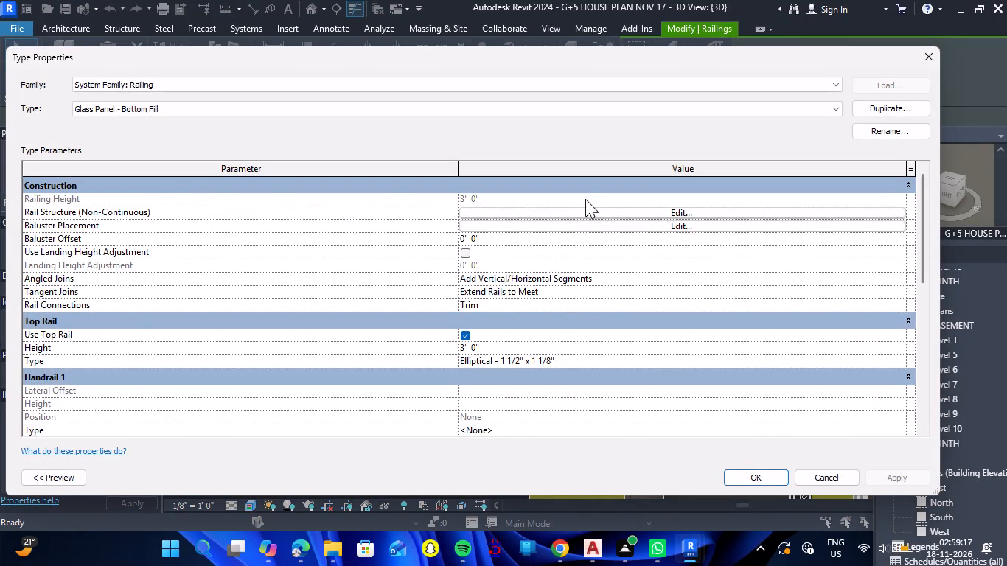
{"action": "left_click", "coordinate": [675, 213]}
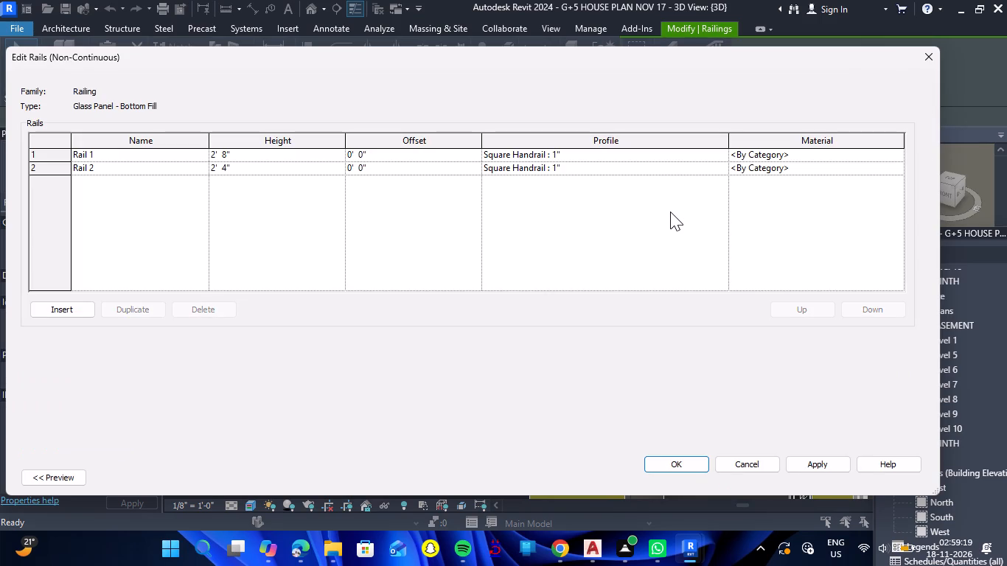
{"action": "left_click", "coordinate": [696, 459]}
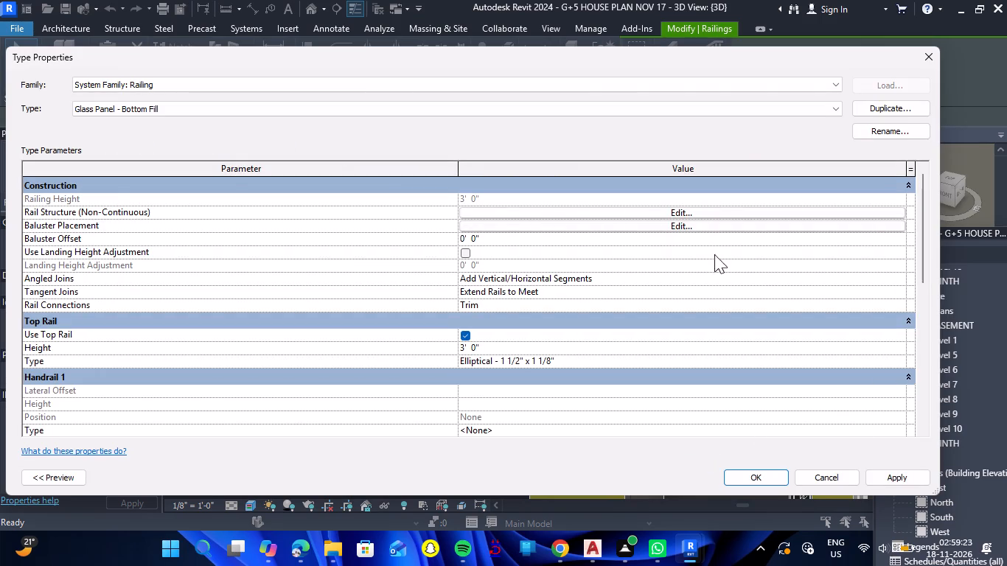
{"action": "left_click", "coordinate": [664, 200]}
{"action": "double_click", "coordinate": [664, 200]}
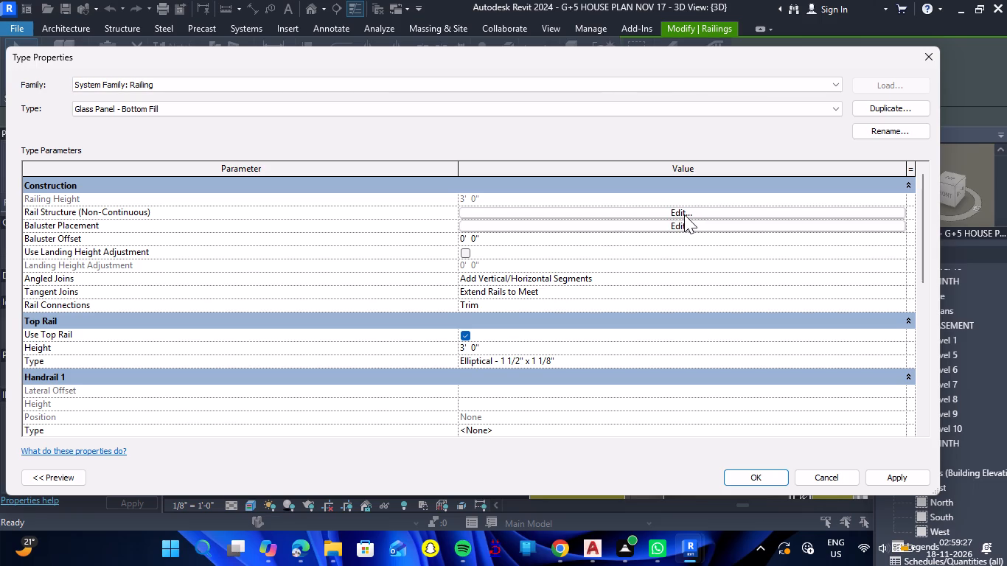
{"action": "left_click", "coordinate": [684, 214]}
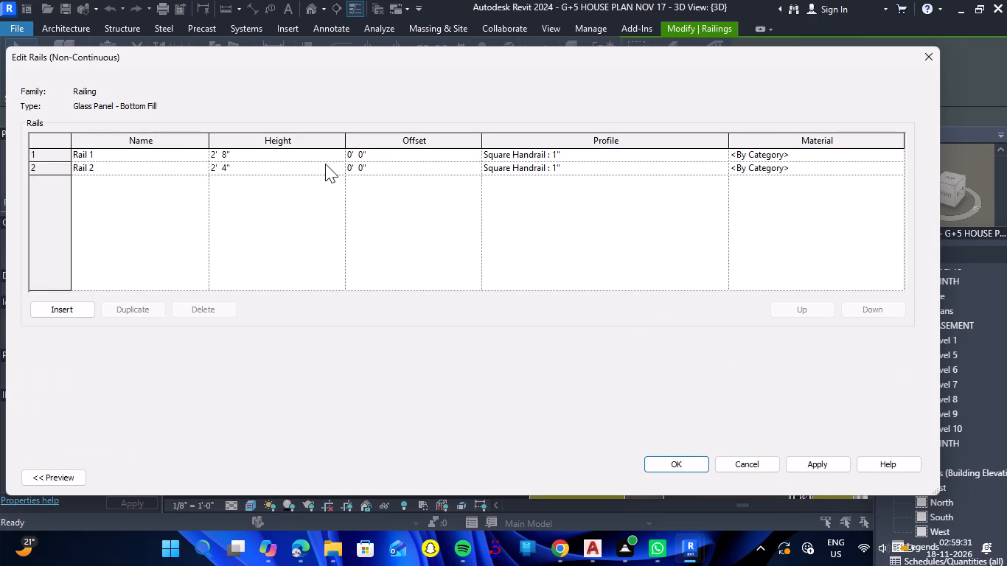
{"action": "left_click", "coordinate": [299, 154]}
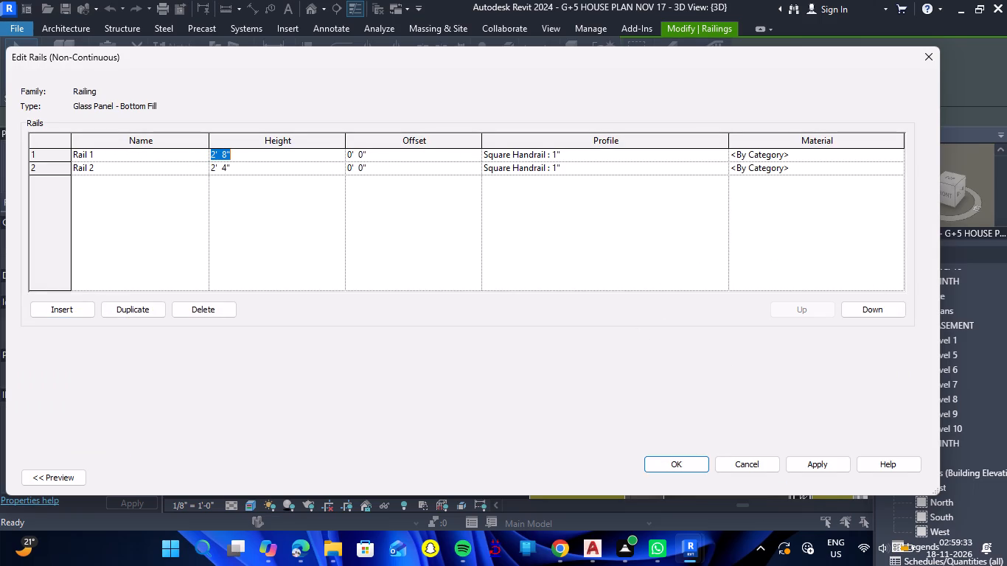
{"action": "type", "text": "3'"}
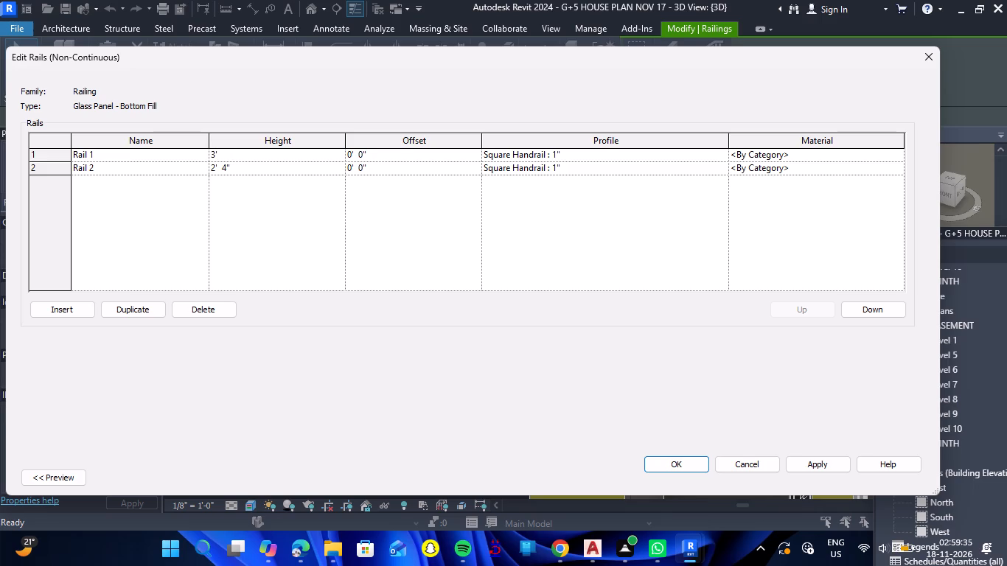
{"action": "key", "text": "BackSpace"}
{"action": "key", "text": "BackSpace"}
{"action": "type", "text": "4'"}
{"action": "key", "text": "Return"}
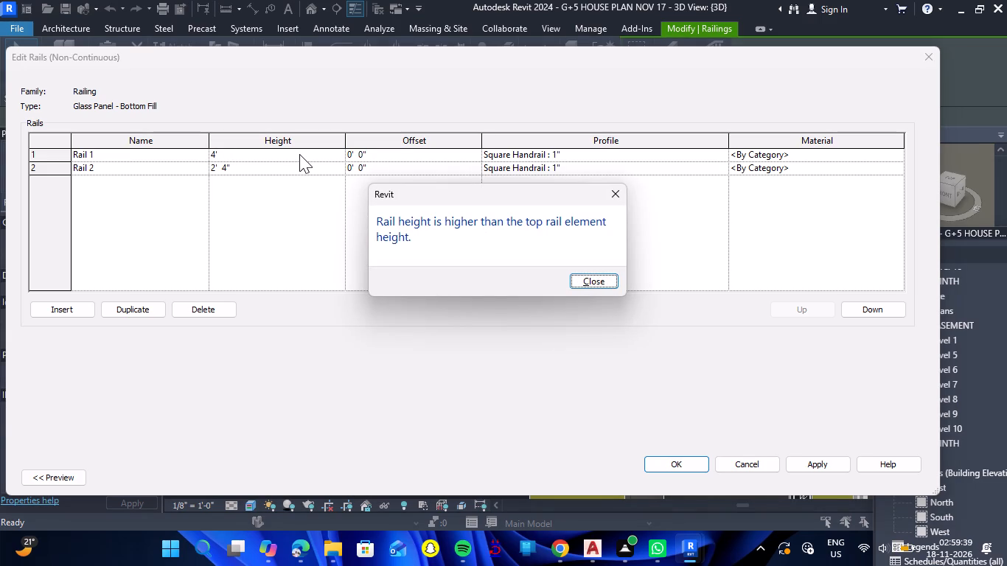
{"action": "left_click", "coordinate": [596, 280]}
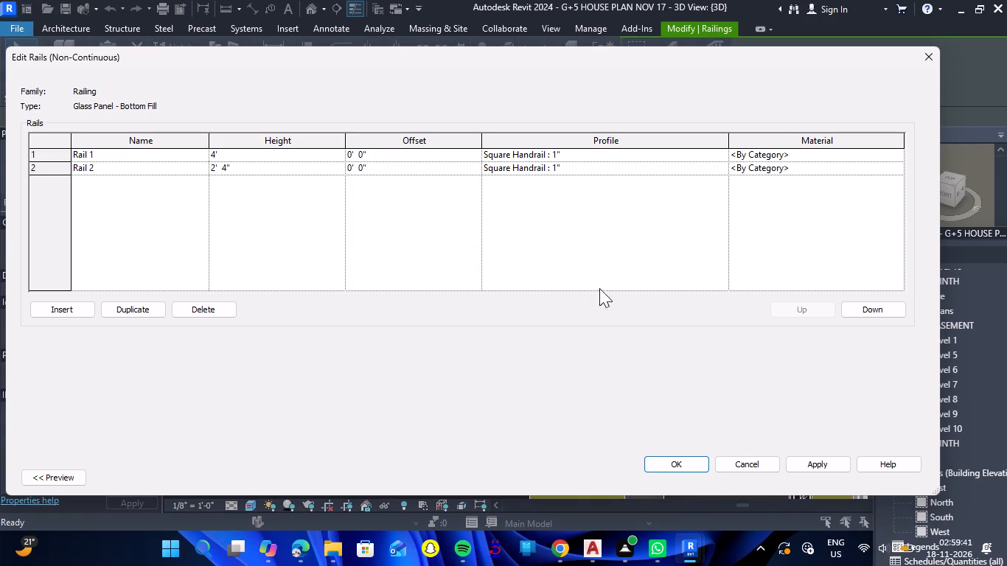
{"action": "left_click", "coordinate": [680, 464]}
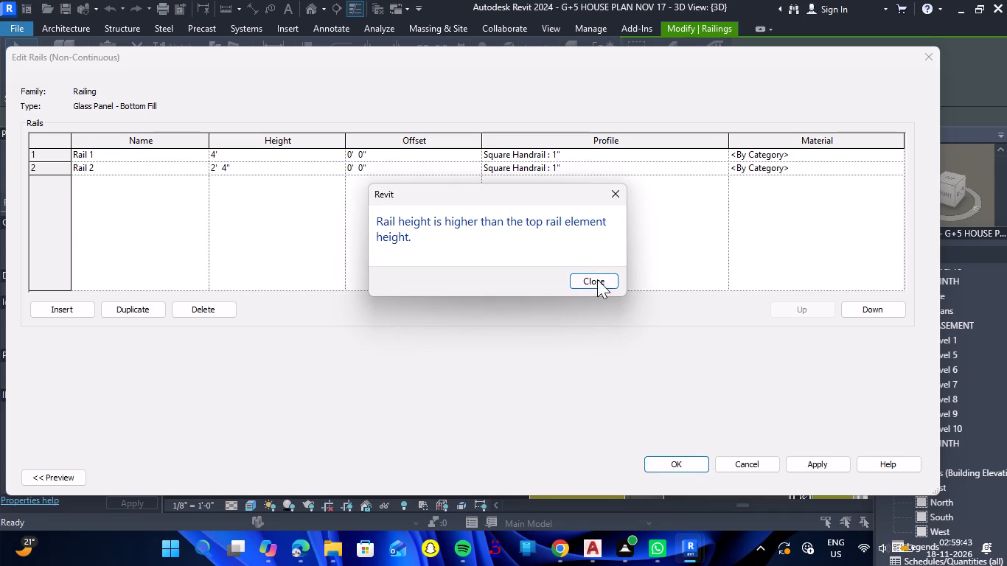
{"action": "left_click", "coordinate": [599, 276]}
Set Rail 1's height to 3' and accept the rail structure.
{"action": "left_click", "coordinate": [263, 158]}
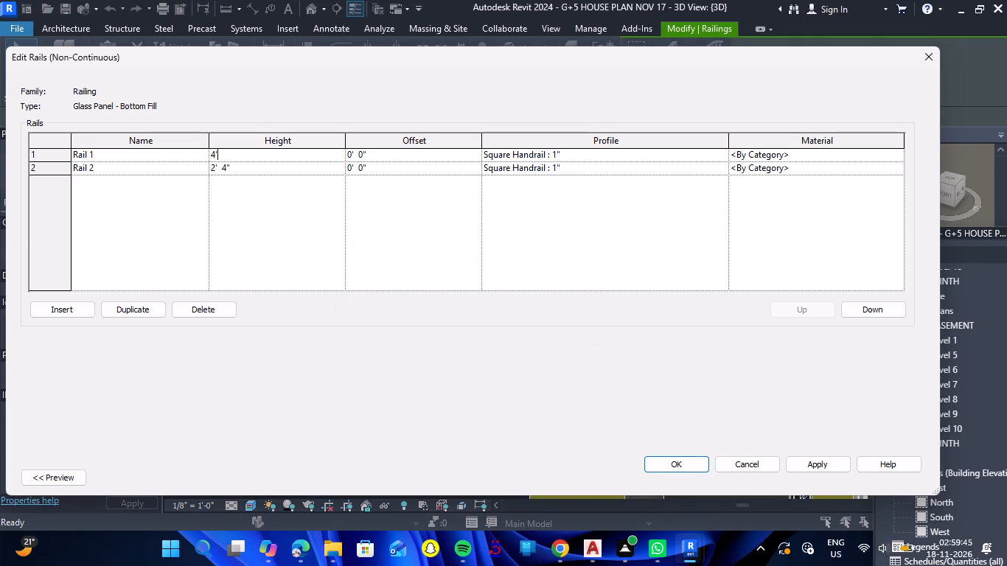
{"action": "key", "text": "BackSpace"}
{"action": "key", "text": "BackSpace"}
{"action": "key", "text": "BackSpace"}
{"action": "key", "text": "BackSpace"}
{"action": "type", "text": "3'"}
{"action": "key", "text": "Return"}
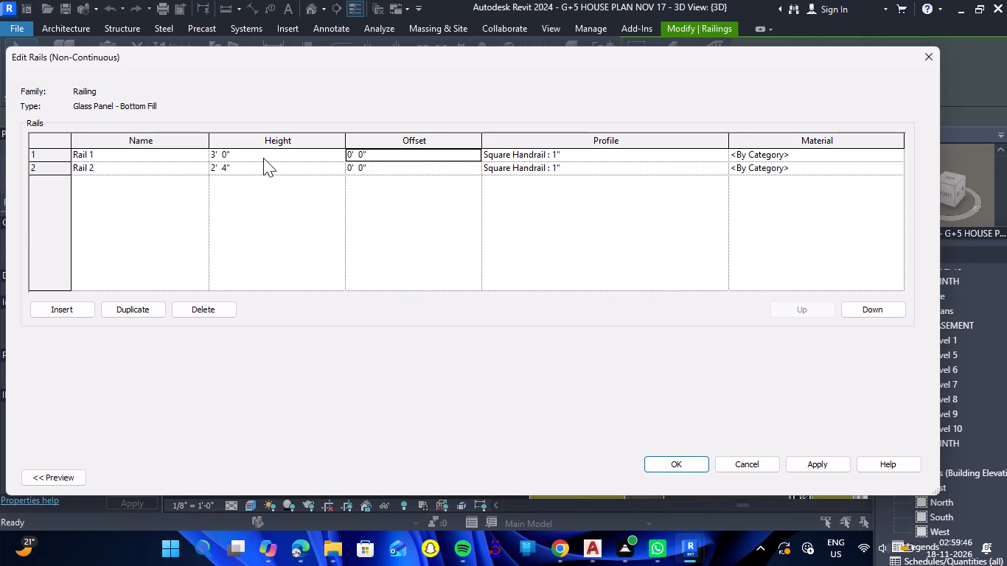
{"action": "left_click", "coordinate": [663, 458]}
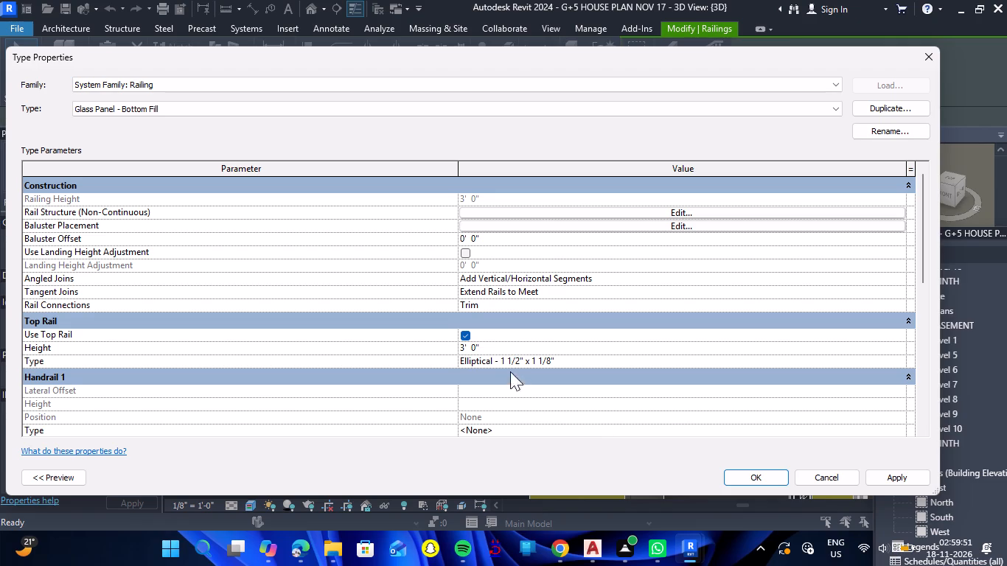
Set the railing type's top rail height to 4' and accept the type properties.
{"action": "left_click", "coordinate": [494, 346]}
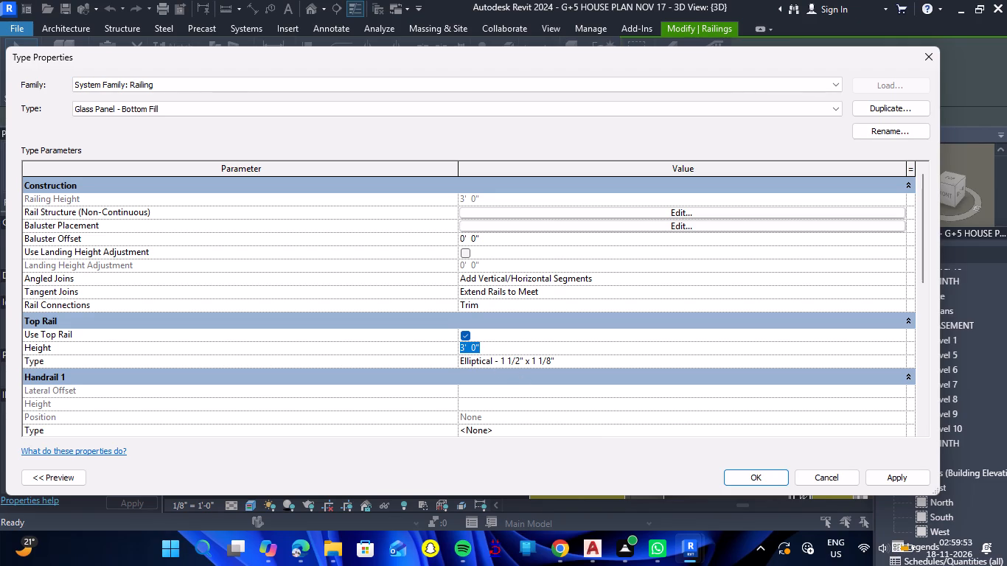
{"action": "type", "text": "4'"}
{"action": "key", "text": "Return"}
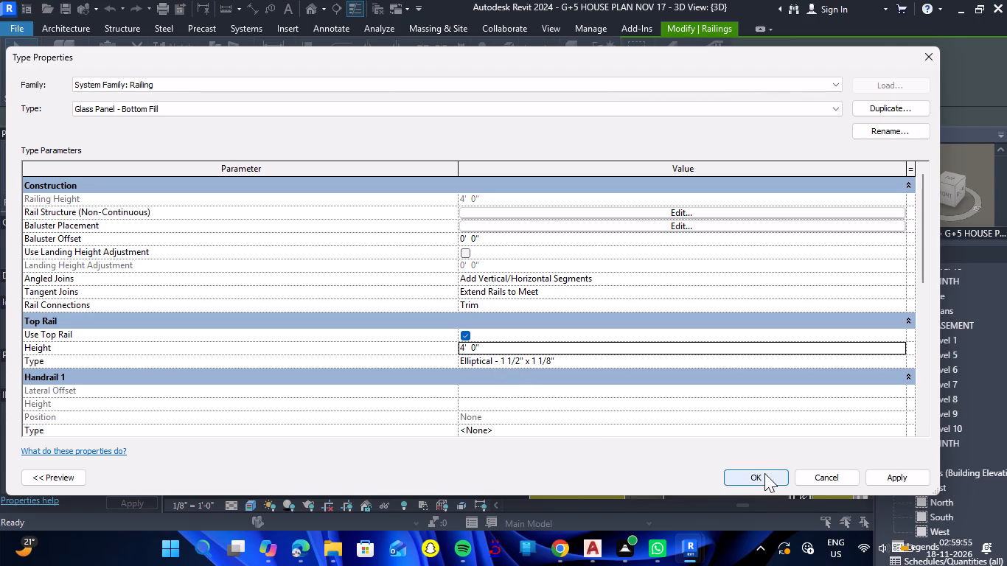
{"action": "left_click", "coordinate": [764, 473]}
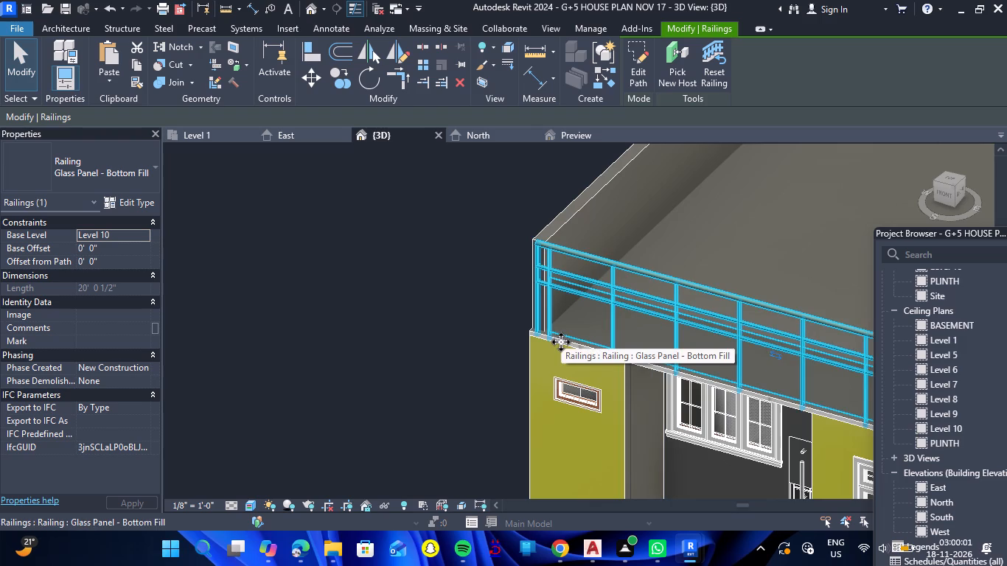
Examine the roof railing and parapet walls from different sides of the building in 3D.
{"action": "left_click", "coordinate": [380, 291]}
{"action": "scroll", "coordinate": [373, 277], "scroll_direction": "down", "scroll_amount": 5}
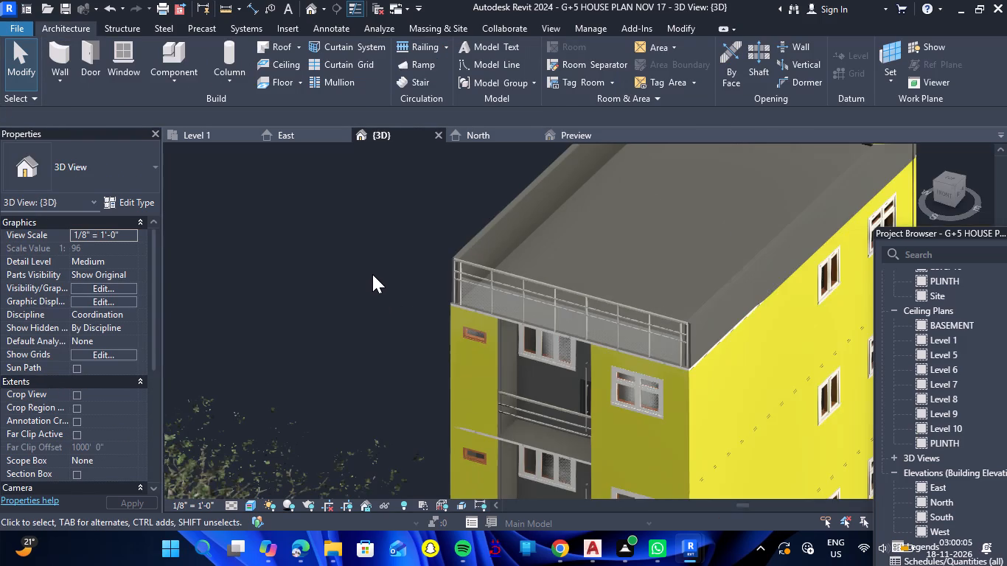
{"action": "scroll", "coordinate": [372, 274], "scroll_direction": "down", "scroll_amount": 7}
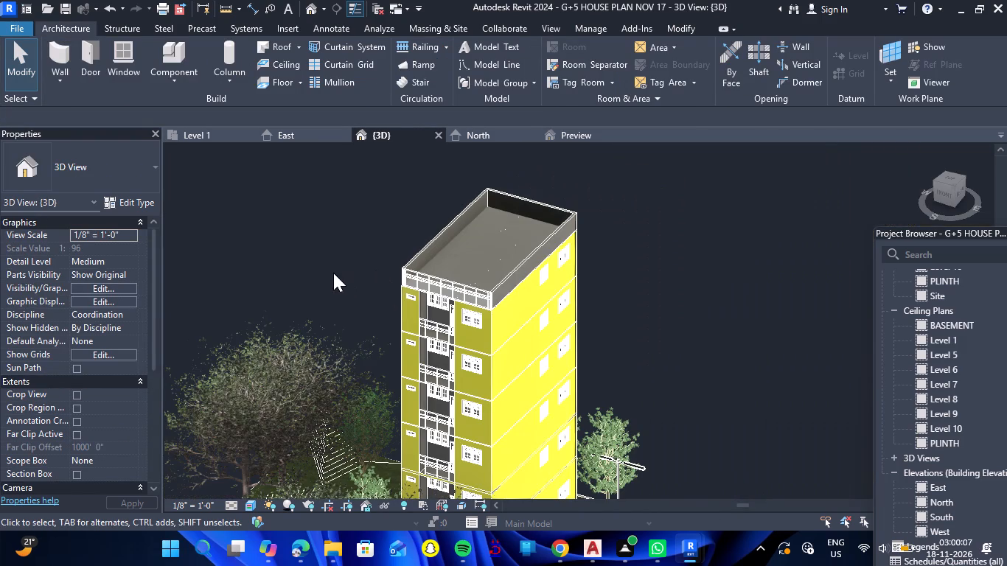
{"action": "left_click_drag", "start_coordinate": [302, 252], "coordinate": [355, 267]}
{"action": "right_click_drag", "start_coordinate": [302, 252], "coordinate": [355, 267], "text": "shift"}
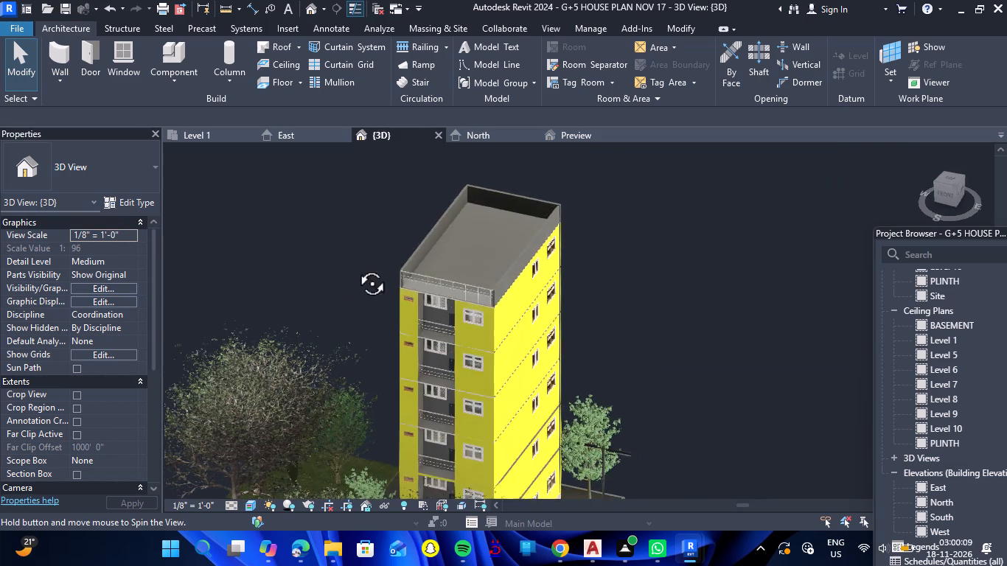
{"action": "right_click_drag", "start_coordinate": [355, 267], "coordinate": [492, 256], "text": "shift"}
{"action": "left_click_drag", "start_coordinate": [355, 267], "coordinate": [492, 256]}
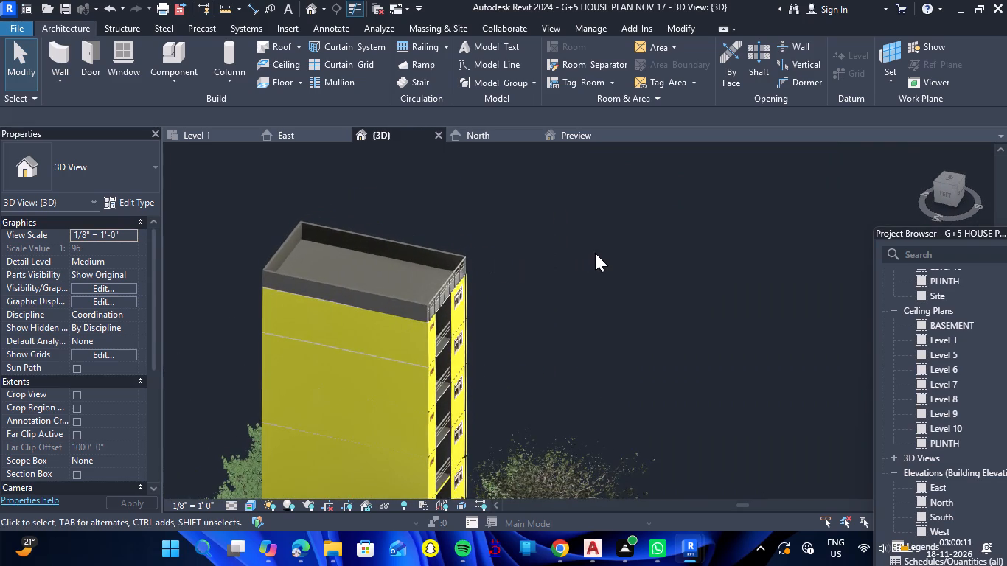
{"action": "scroll", "coordinate": [595, 253], "scroll_direction": "down", "scroll_amount": 4}
{"action": "scroll", "coordinate": [456, 285], "scroll_direction": "up", "scroll_amount": 7}
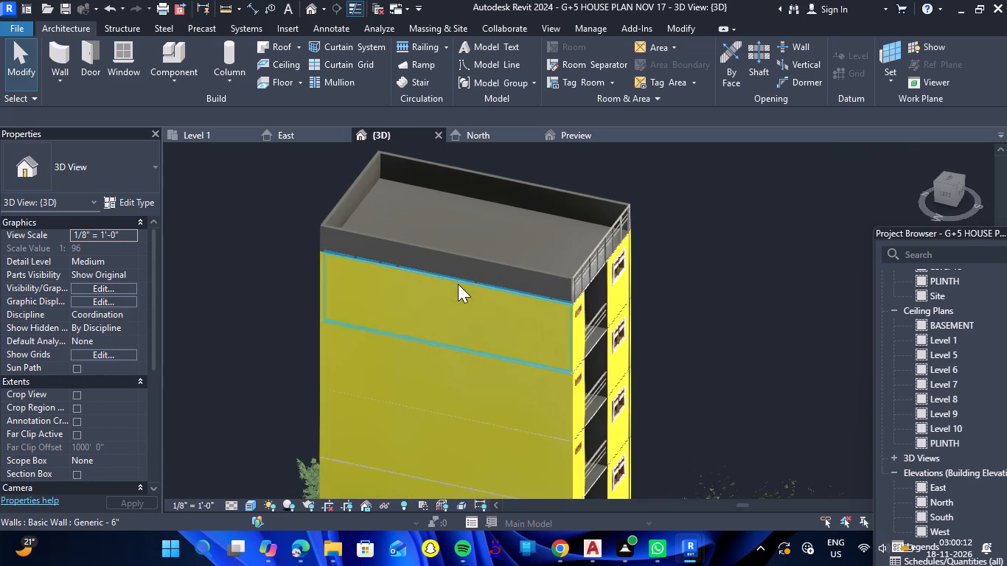
Look through the project materials available to the Paint tool for a wall finish.
{"action": "scroll", "coordinate": [461, 256], "scroll_direction": "up", "scroll_amount": 1}
{"action": "key", "text": "p"}
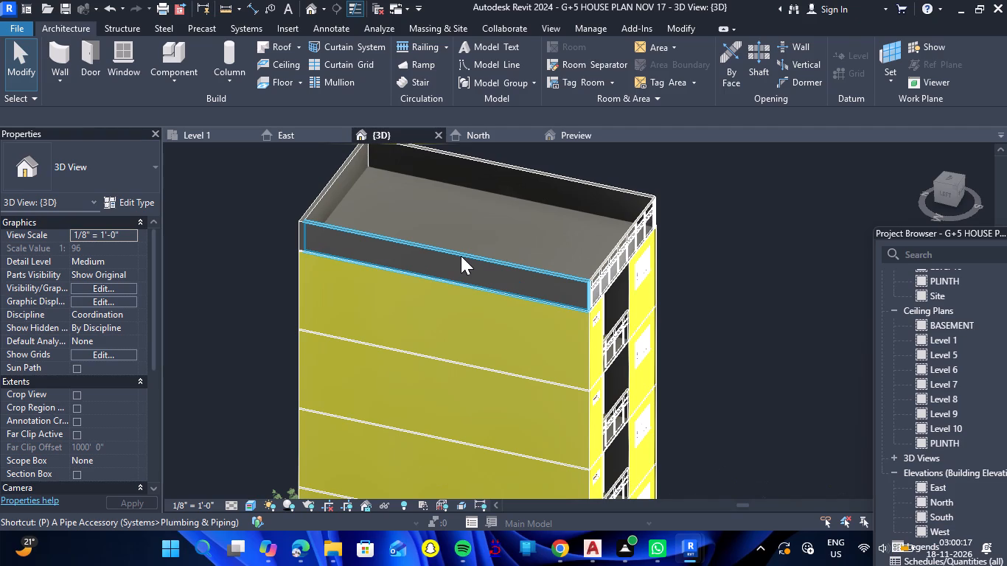
{"action": "key", "text": "Escape"}
{"action": "type", "text": "PT"}
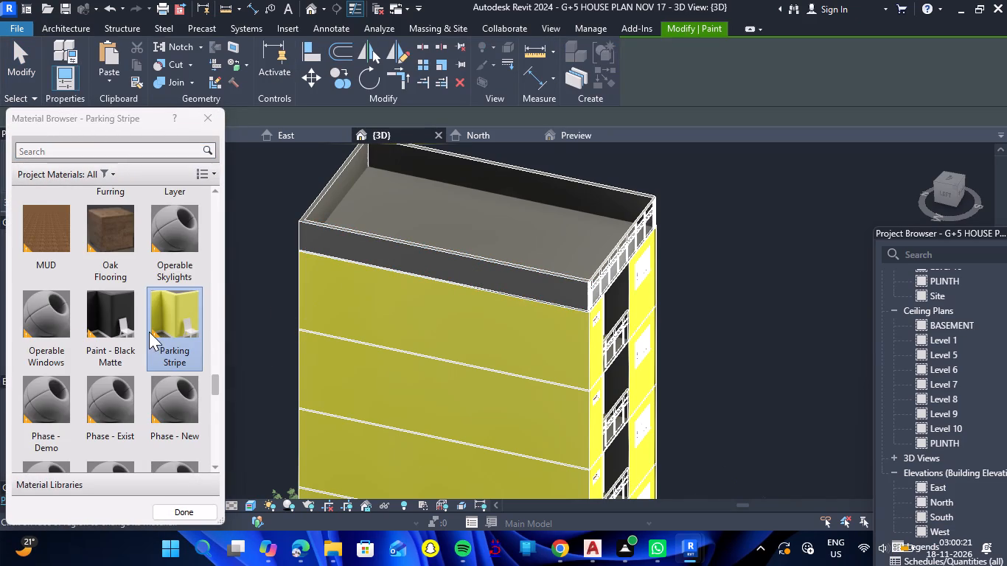
{"action": "scroll", "coordinate": [149, 332], "scroll_direction": "down", "scroll_amount": 4}
{"action": "scroll", "coordinate": [149, 322], "scroll_direction": "up", "scroll_amount": 6}
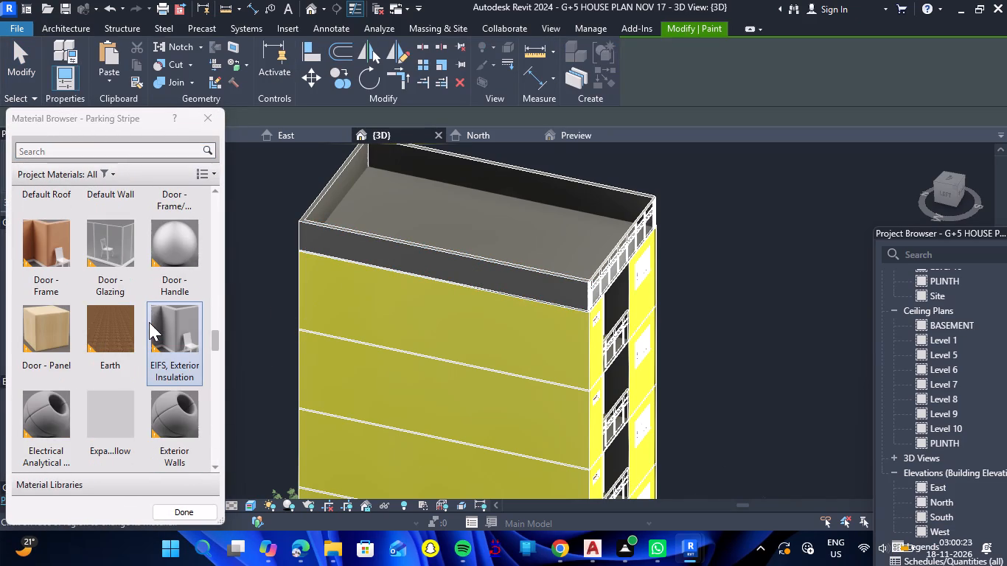
{"action": "scroll", "coordinate": [148, 322], "scroll_direction": "down", "scroll_amount": 4}
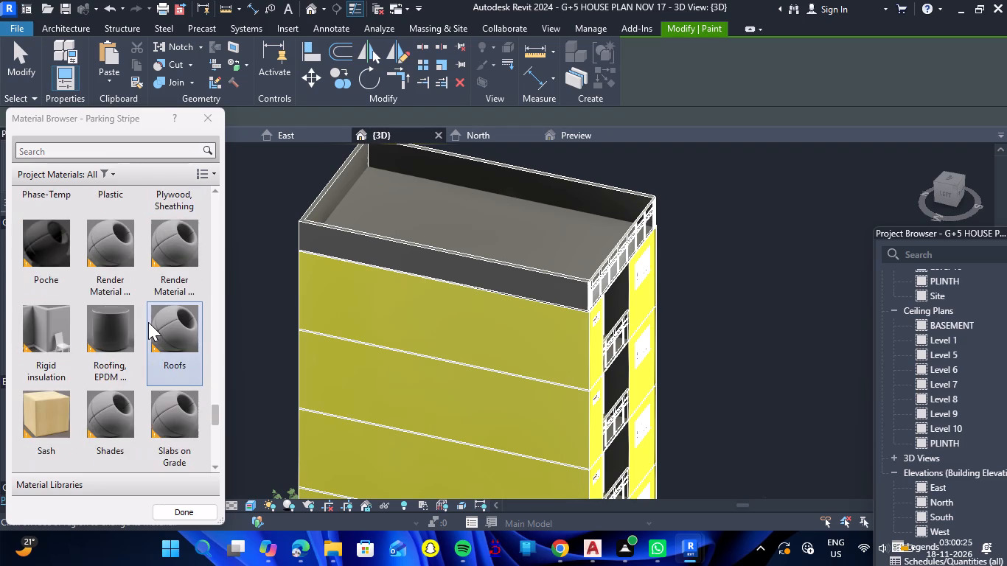
{"action": "scroll", "coordinate": [149, 321], "scroll_direction": "down", "scroll_amount": 3}
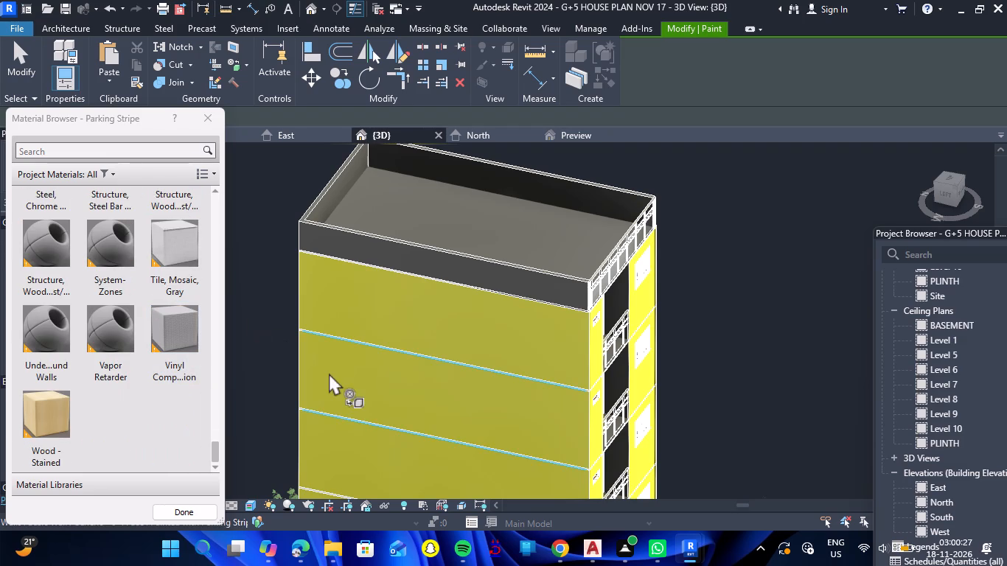
{"action": "left_click", "coordinate": [208, 120]}
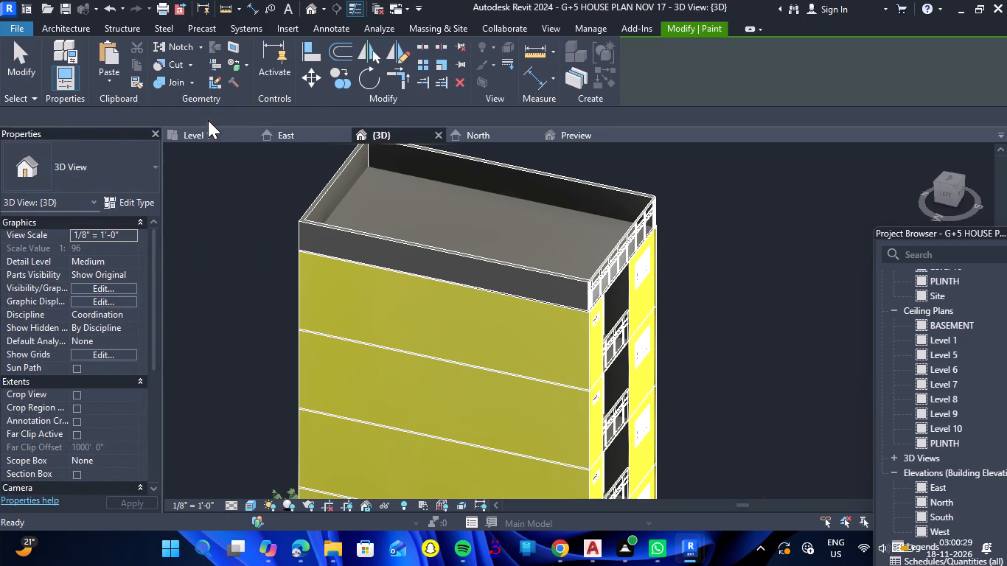
Create a new project material and name it TILES 1.
{"action": "left_click", "coordinate": [605, 29]}
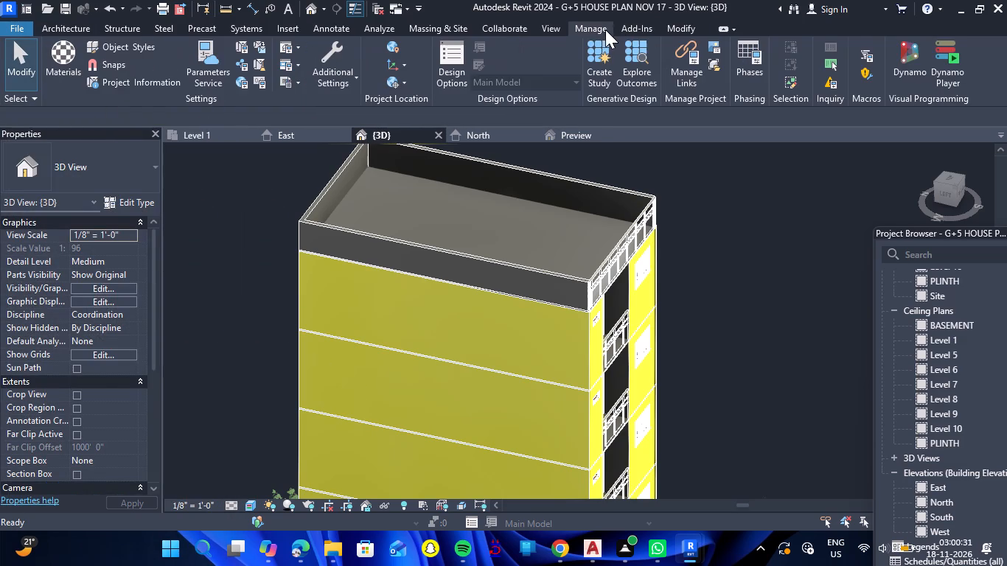
{"action": "left_click", "coordinate": [58, 71]}
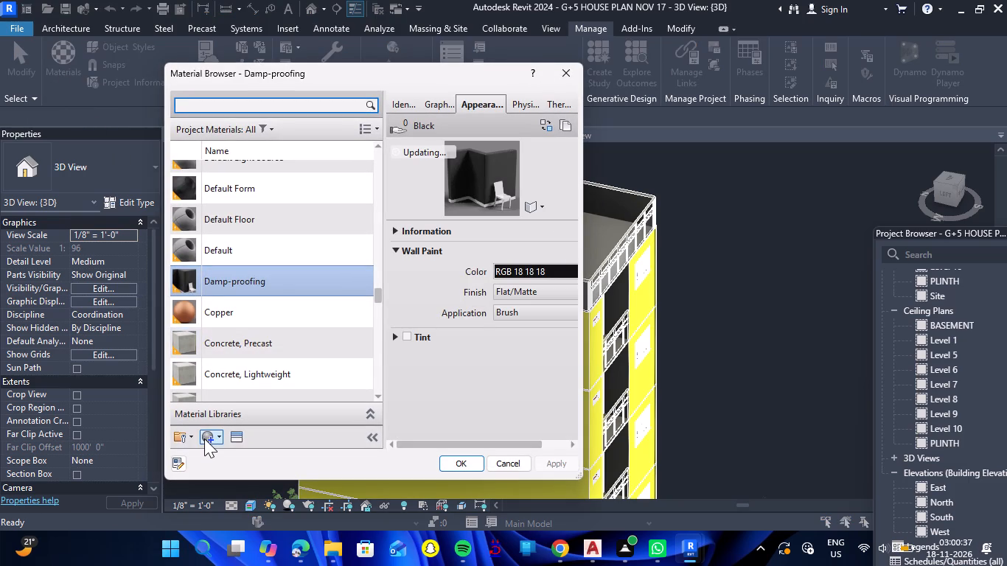
{"action": "left_click", "coordinate": [220, 437]}
{"action": "left_click", "coordinate": [220, 458]}
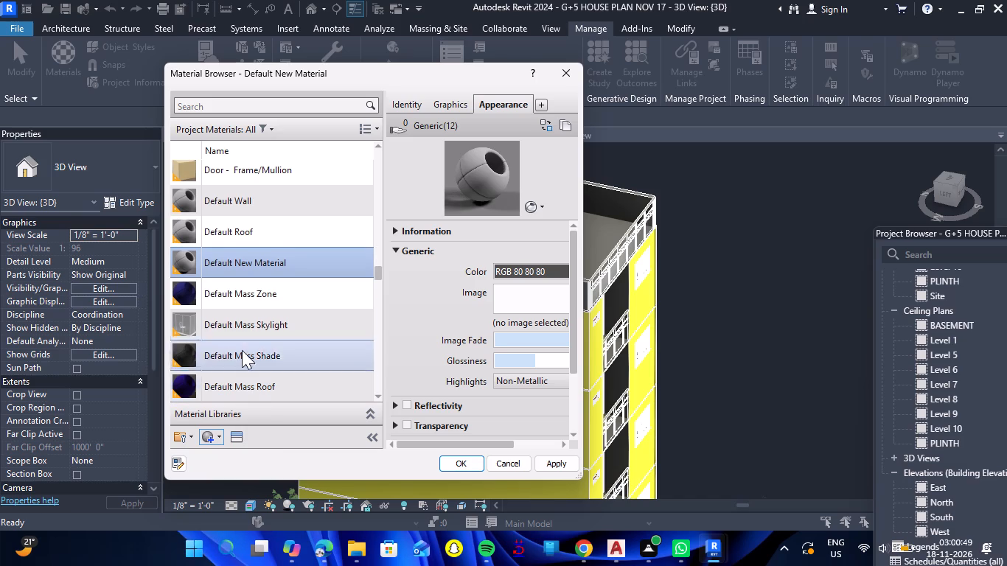
{"action": "right_click", "coordinate": [299, 265]}
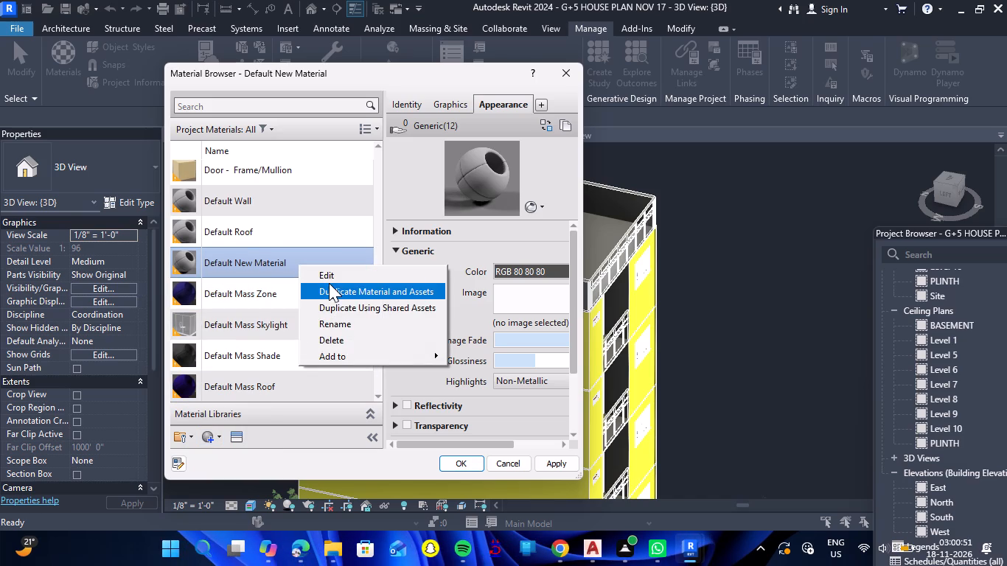
{"action": "left_click", "coordinate": [336, 319]}
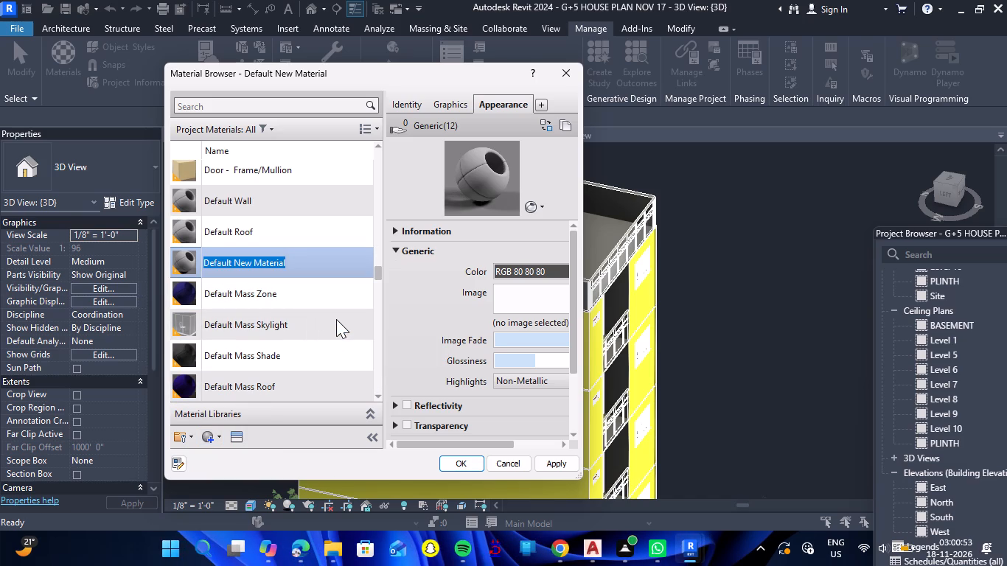
{"action": "key", "text": "BackSpace"}
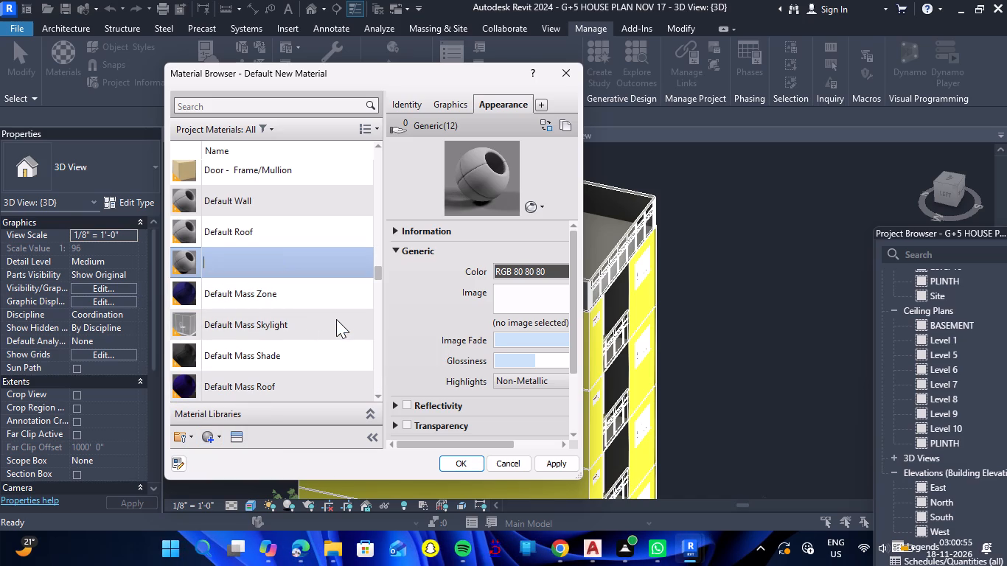
{"action": "type", "text": "TU"}
{"action": "key", "text": "BackSpace"}
{"action": "type", "text": "ILES"}
{"action": "key", "text": "space"}
{"action": "key", "text": "1"}
Give TILES 1 the Square - Blue appearance from the Flooring: Tile appearance library and accept the material.
{"action": "left_click", "coordinate": [240, 436]}
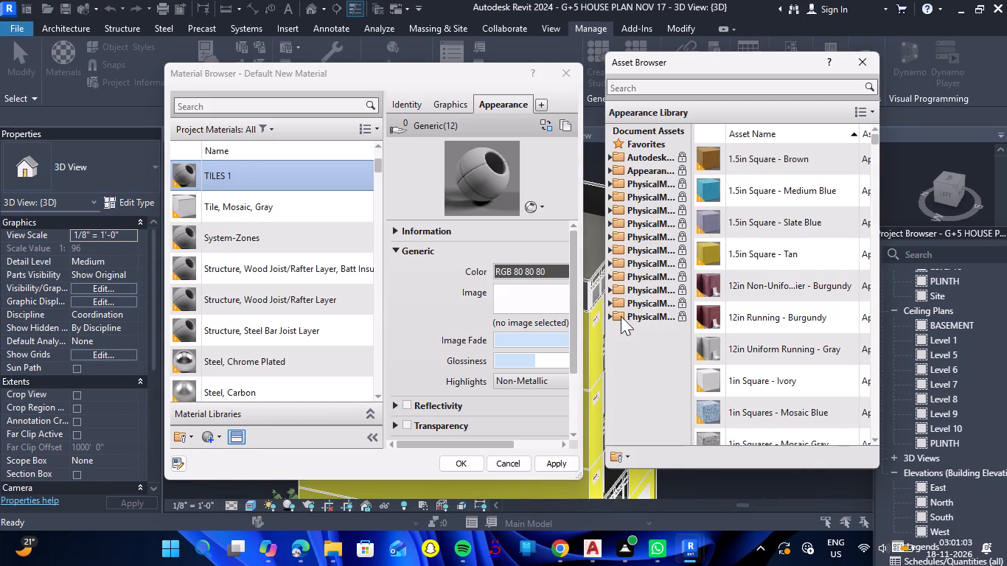
{"action": "double_click", "coordinate": [637, 172]}
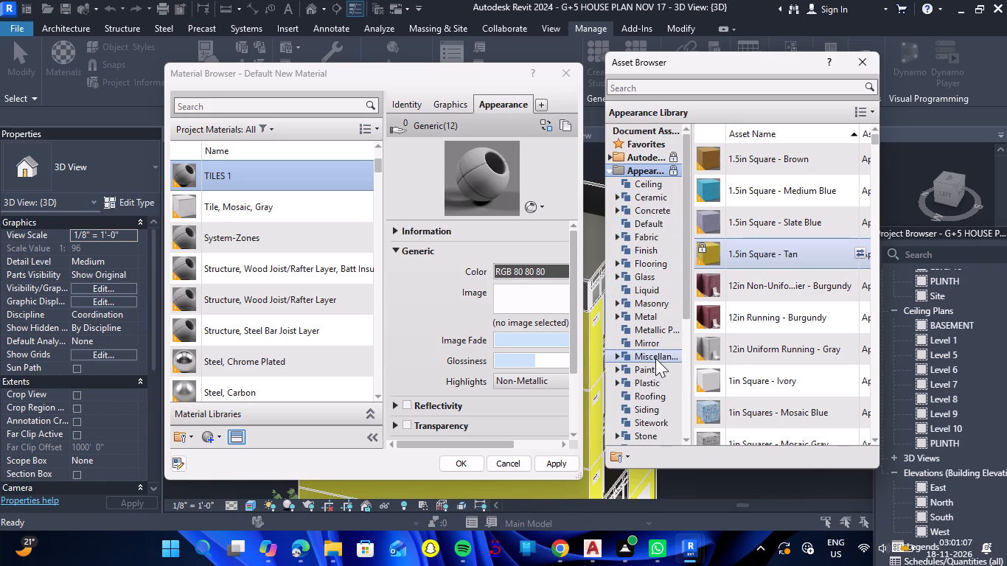
{"action": "scroll", "coordinate": [657, 374], "scroll_direction": "down", "scroll_amount": 1}
{"action": "double_click", "coordinate": [653, 354]}
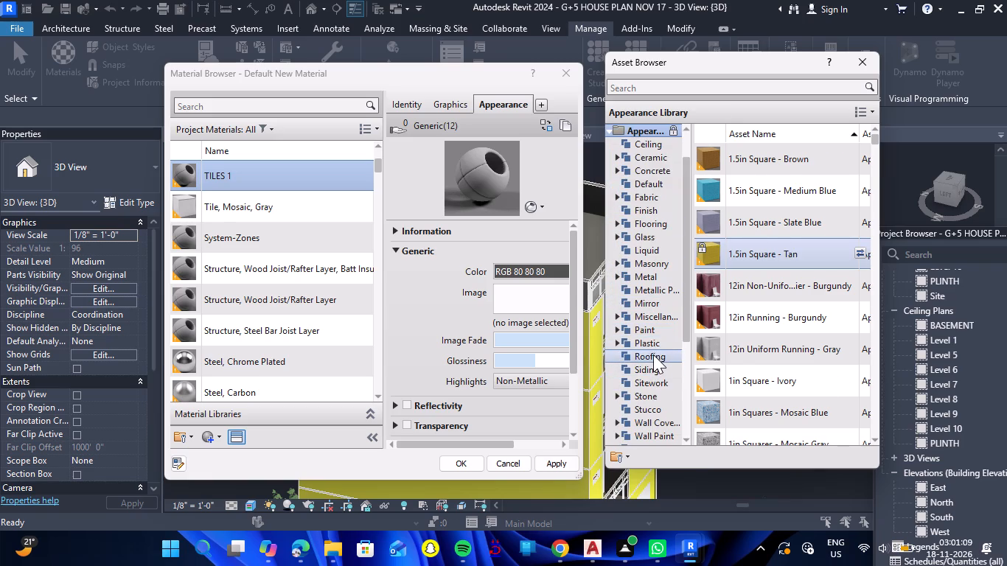
{"action": "scroll", "coordinate": [649, 306], "scroll_direction": "down", "scroll_amount": 1}
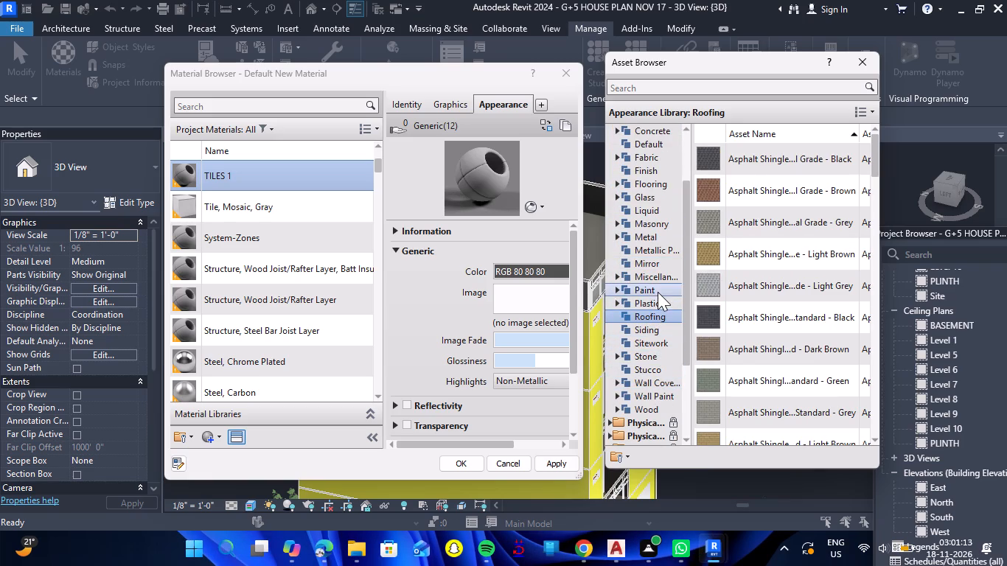
{"action": "left_click", "coordinate": [646, 184]}
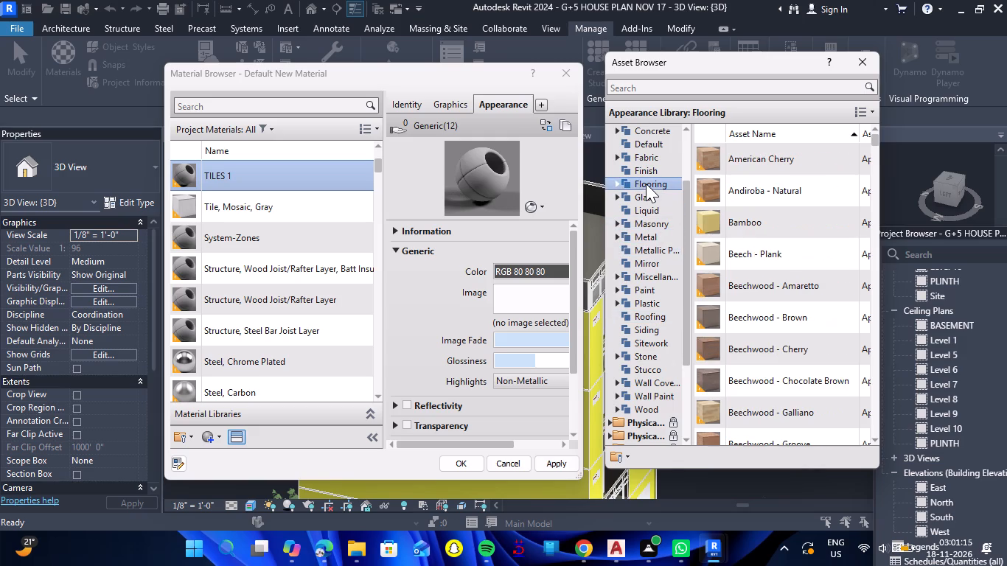
{"action": "double_click", "coordinate": [646, 184]}
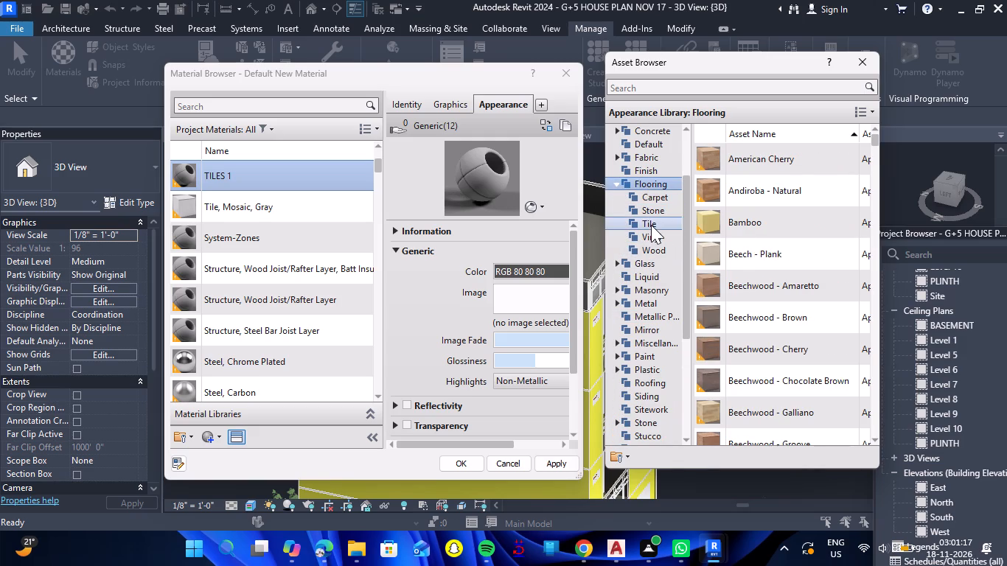
{"action": "double_click", "coordinate": [651, 225]}
{"action": "scroll", "coordinate": [762, 245], "scroll_direction": "down", "scroll_amount": 2}
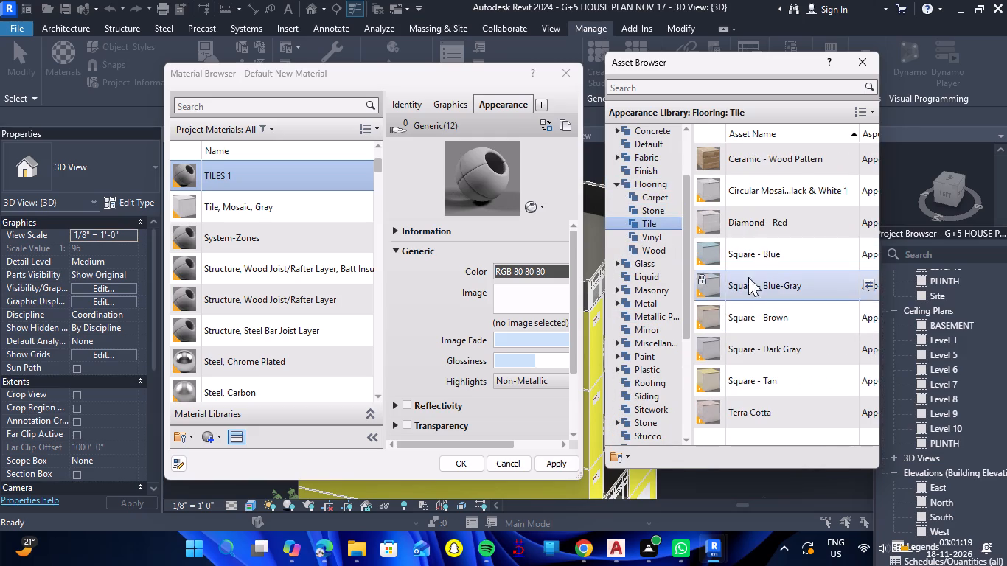
{"action": "double_click", "coordinate": [748, 259]}
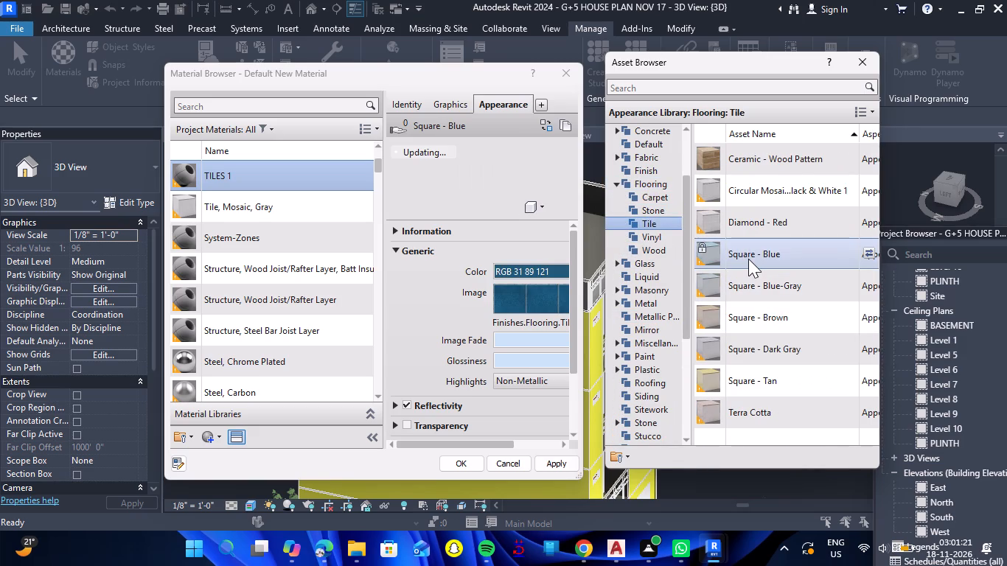
{"action": "left_click", "coordinate": [462, 461]}
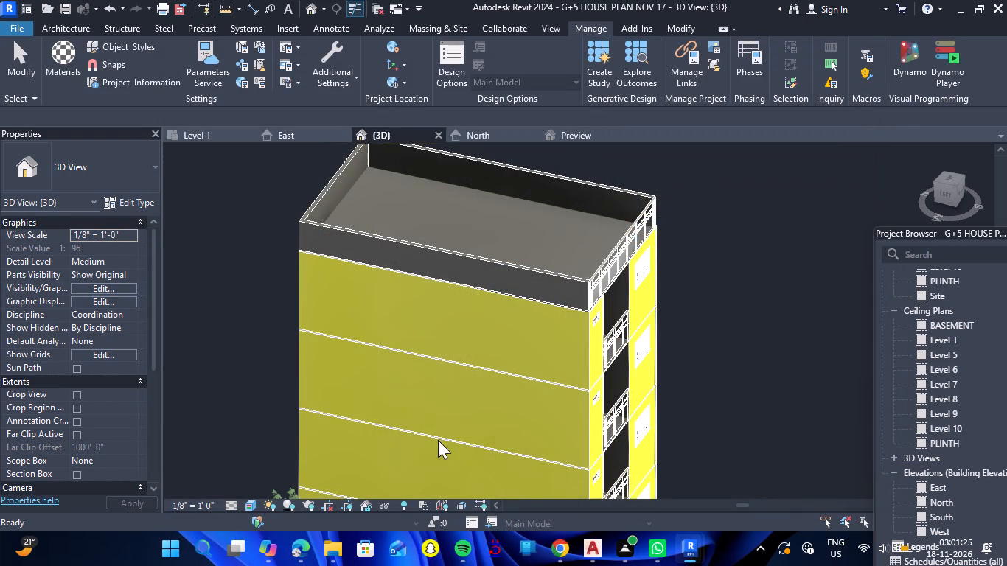
Paint the top surface enclosed by the roof parapets with the TILES 1 material.
{"action": "type", "text": "PT"}
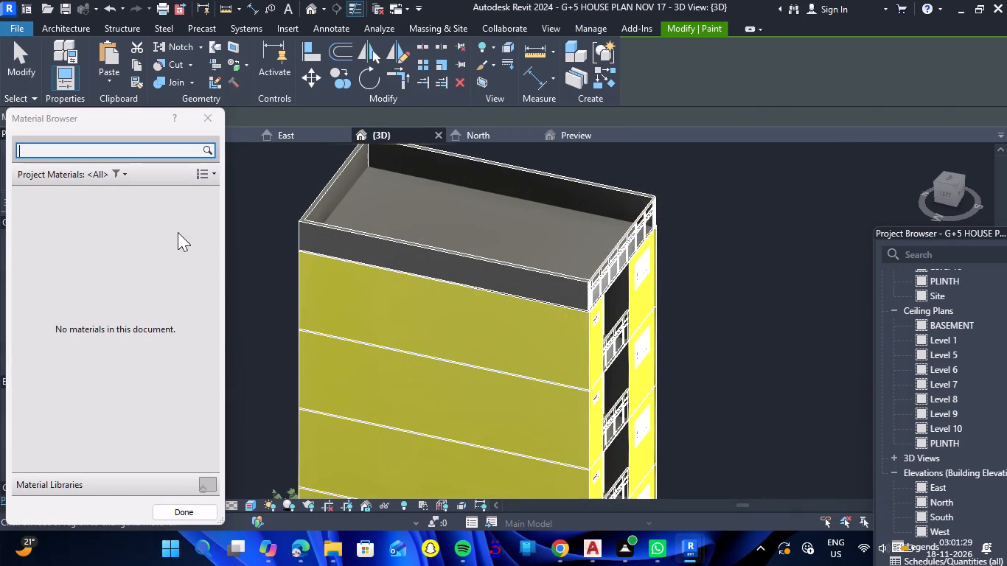
{"action": "left_click", "coordinate": [143, 155]}
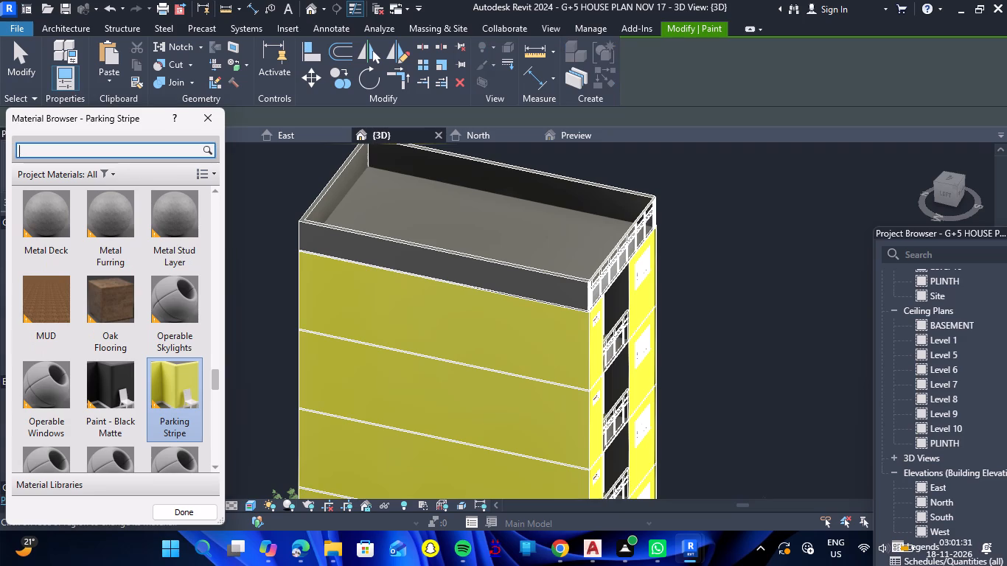
{"action": "type", "text": "TILES"}
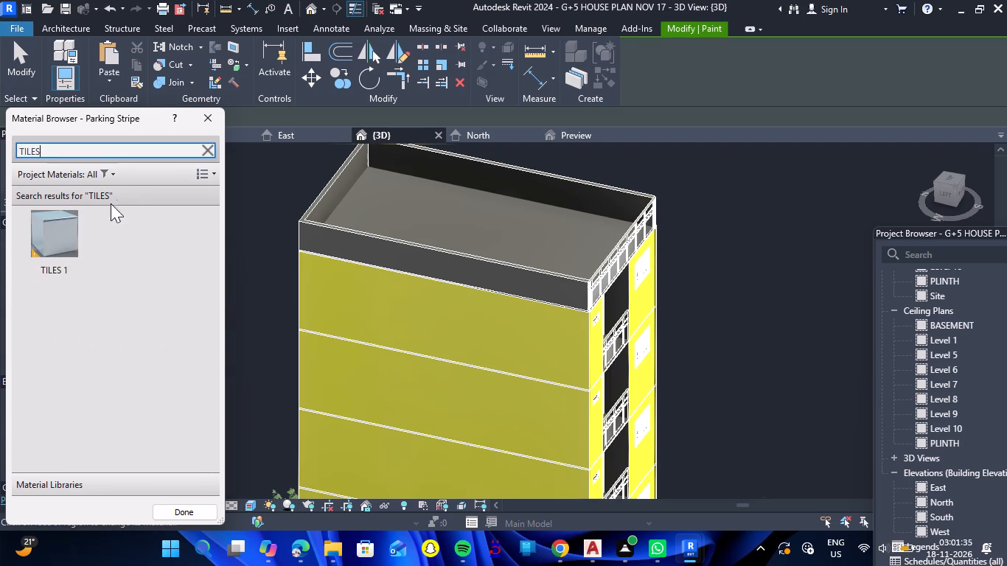
{"action": "left_click", "coordinate": [72, 235]}
{"action": "left_click", "coordinate": [409, 212]}
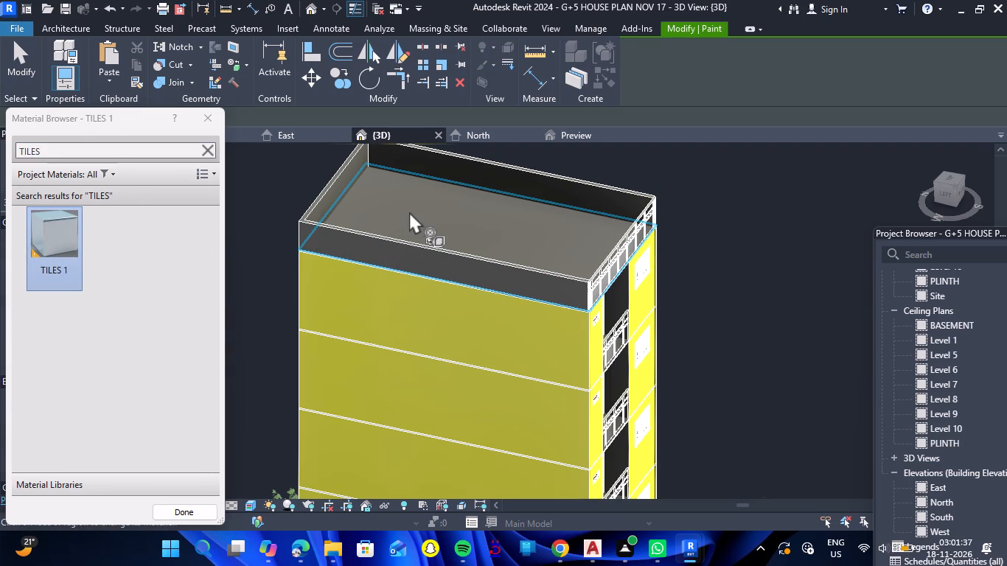
{"action": "scroll", "coordinate": [524, 231], "scroll_direction": "up", "scroll_amount": 7}
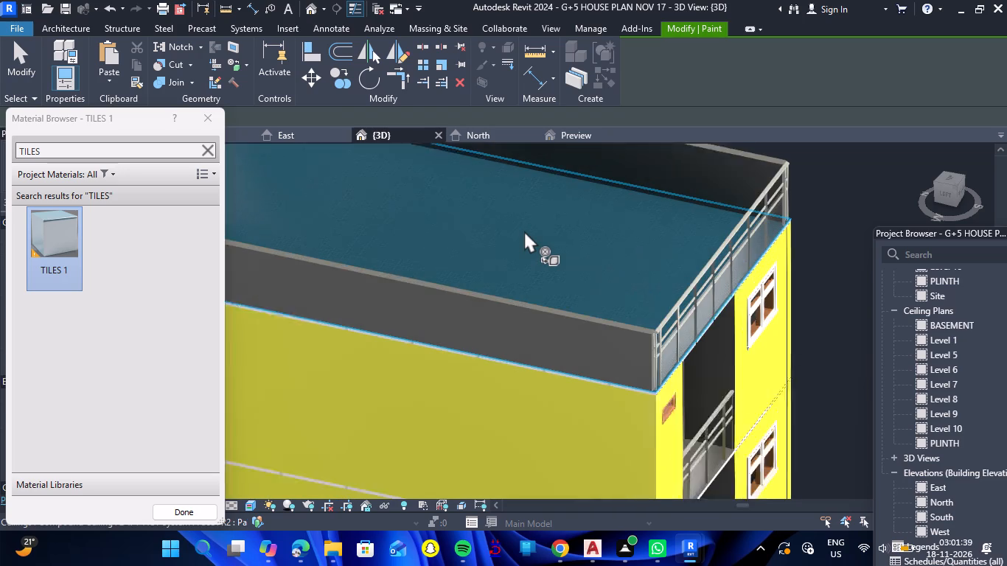
{"action": "scroll", "coordinate": [524, 228], "scroll_direction": "up", "scroll_amount": 4}
{"action": "scroll", "coordinate": [524, 228], "scroll_direction": "down", "scroll_amount": 8}
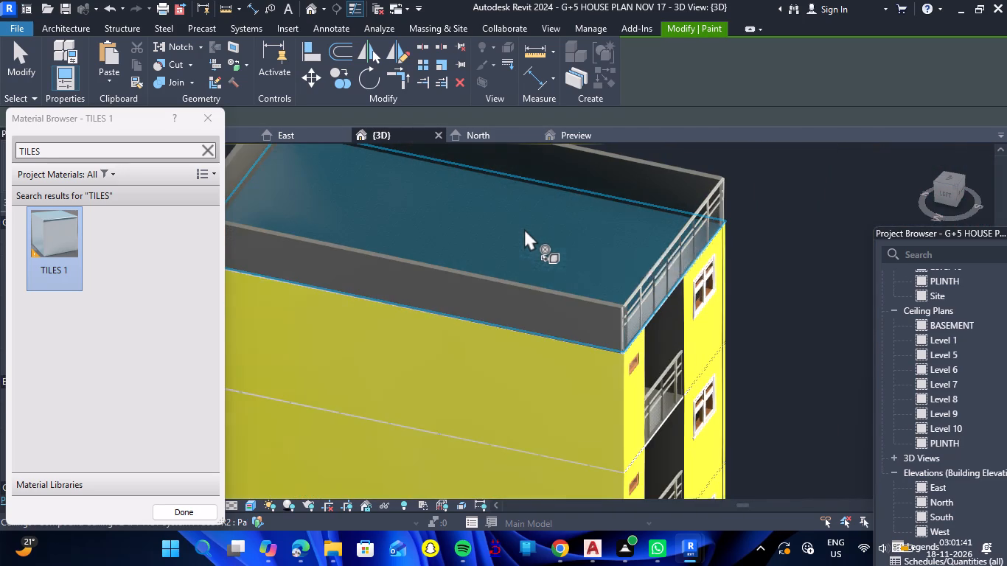
{"action": "scroll", "coordinate": [524, 228], "scroll_direction": "down", "scroll_amount": 3}
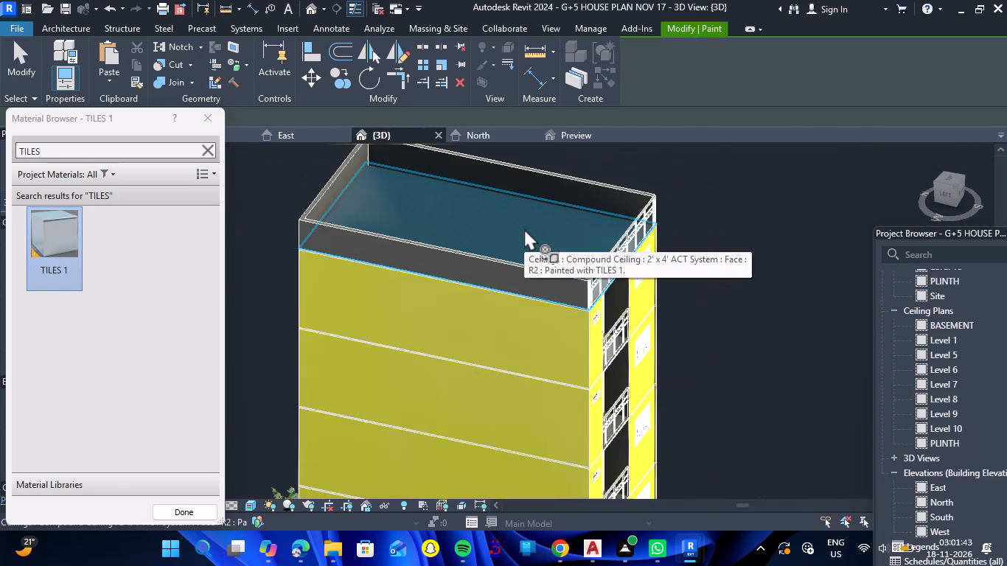
{"action": "key", "text": "Escape"}
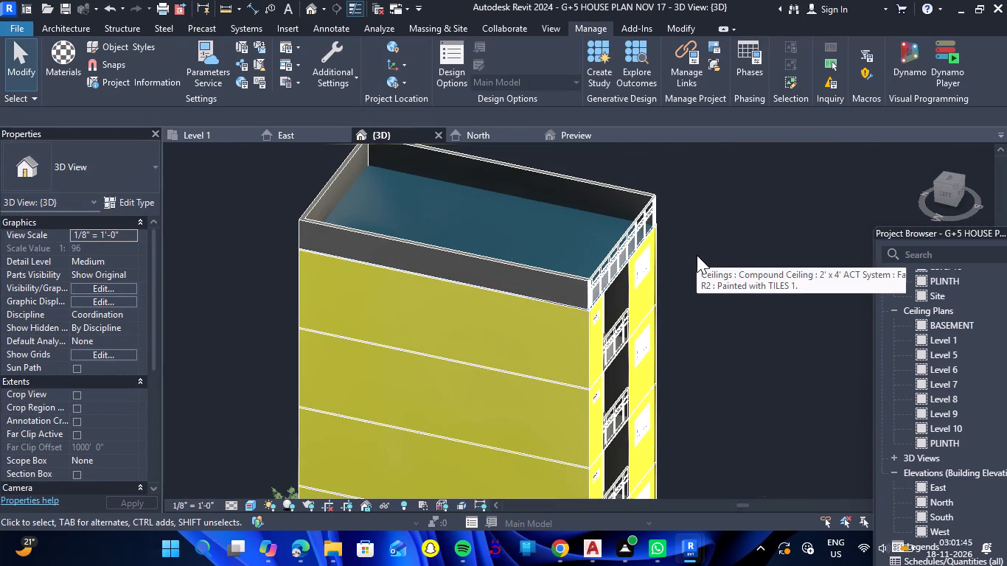
Create another new project material and name it WALL.
{"action": "left_click", "coordinate": [71, 63]}
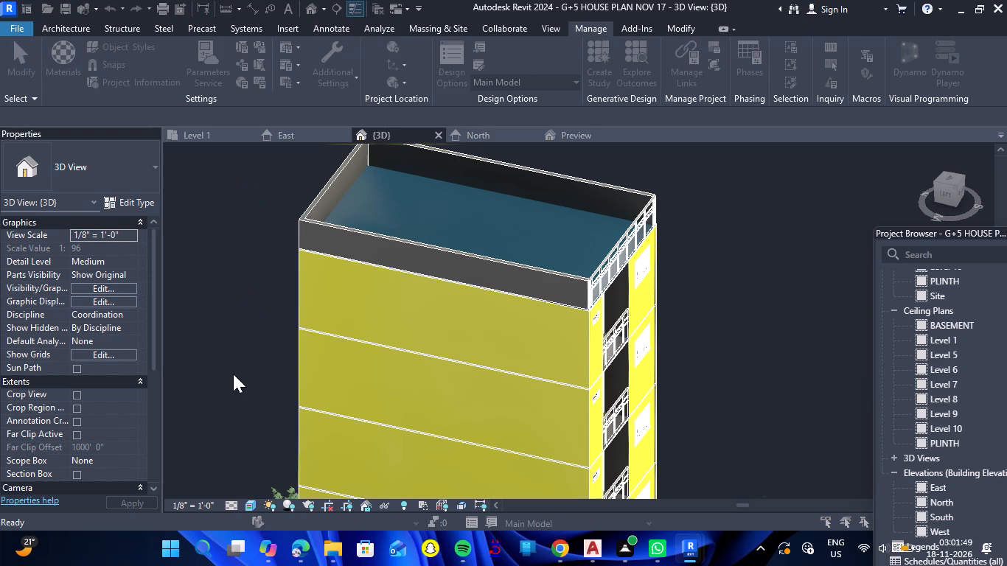
{"action": "left_click", "coordinate": [219, 438]}
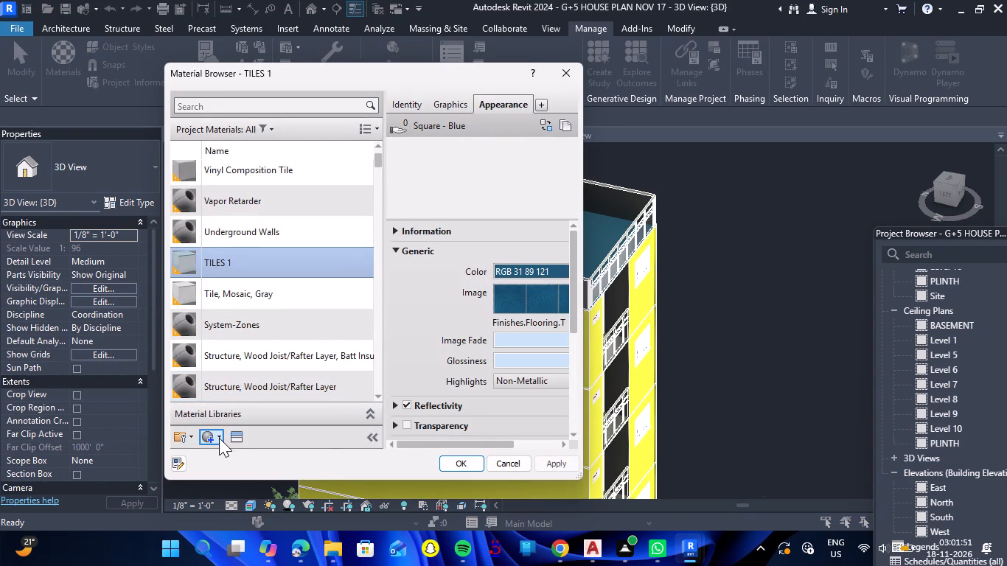
{"action": "left_click", "coordinate": [231, 455]}
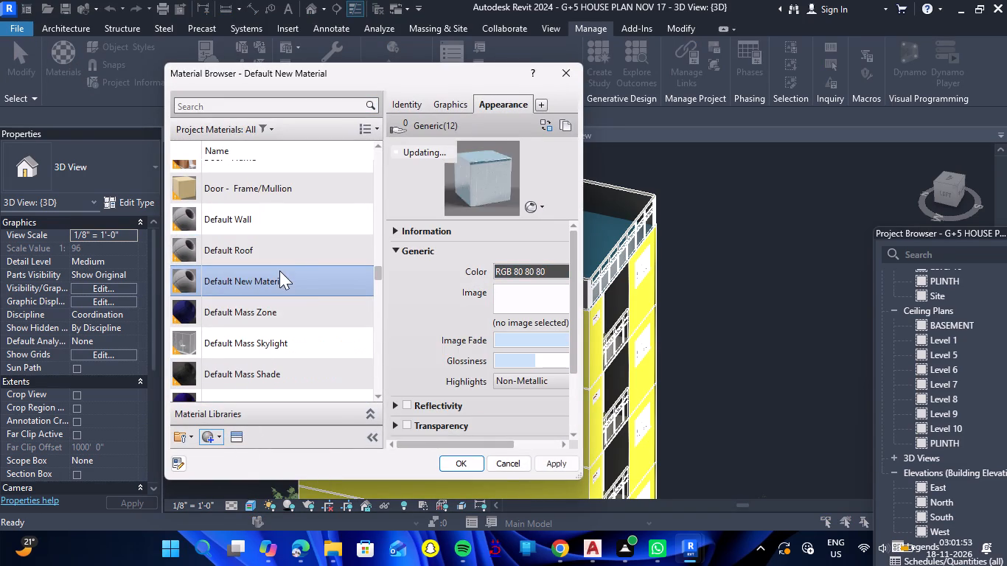
{"action": "right_click", "coordinate": [309, 278]}
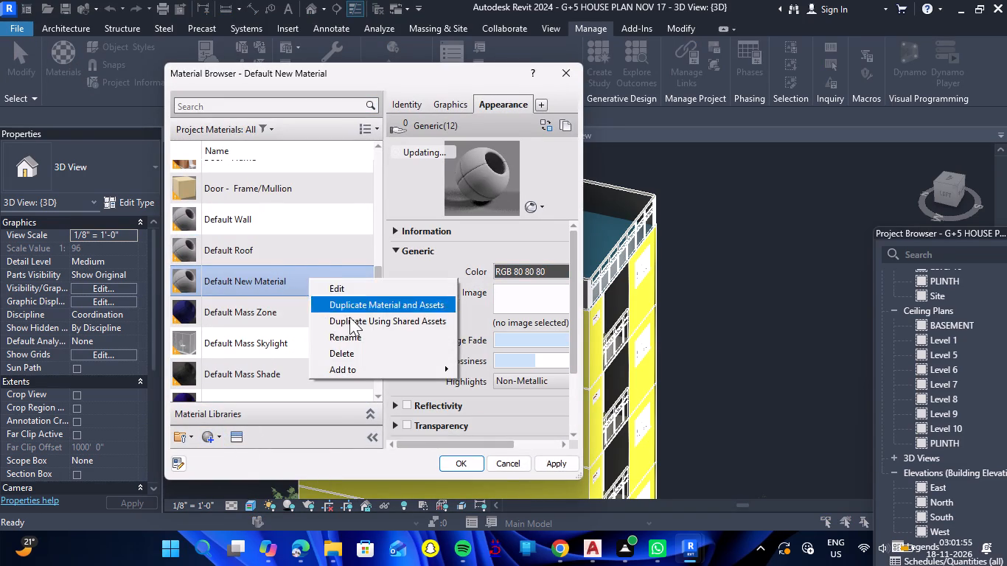
{"action": "left_click", "coordinate": [364, 338]}
{"action": "type", "text": "WALL"}
{"action": "key", "text": "Return"}
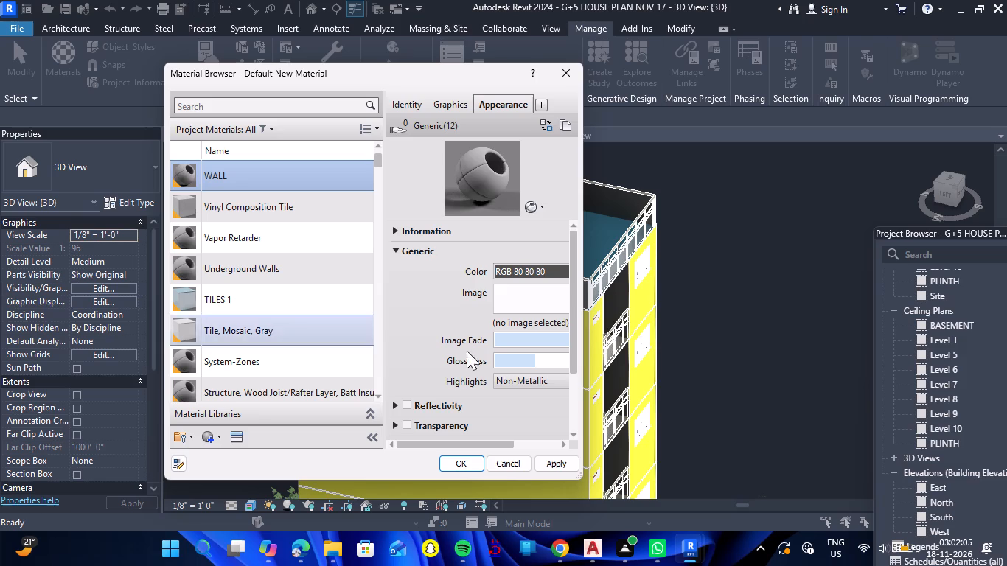
Give the WALL material the Magenta appearance from the Wall Paint: Glossy appearance library and apply it.
{"action": "left_click", "coordinate": [242, 439]}
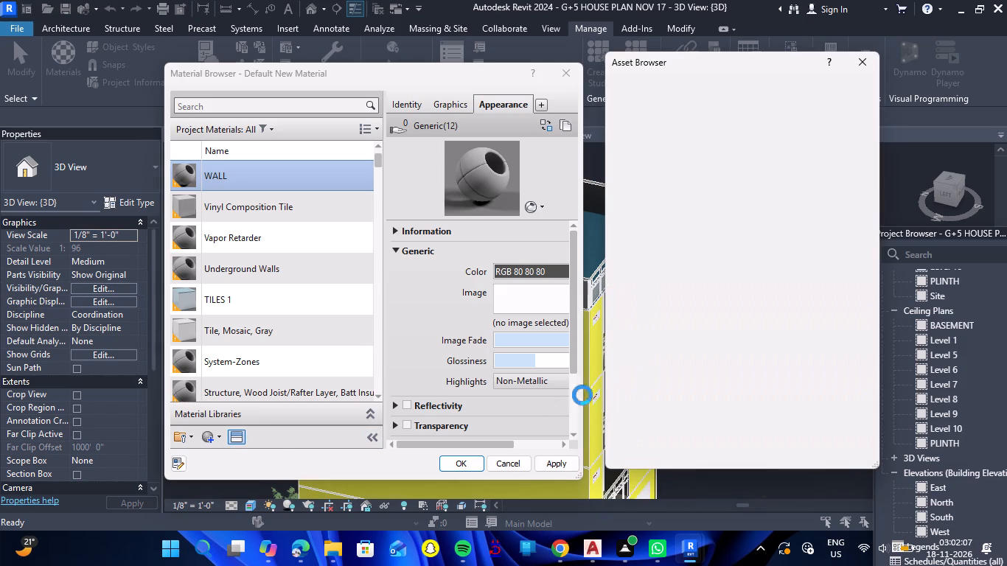
{"action": "double_click", "coordinate": [634, 172]}
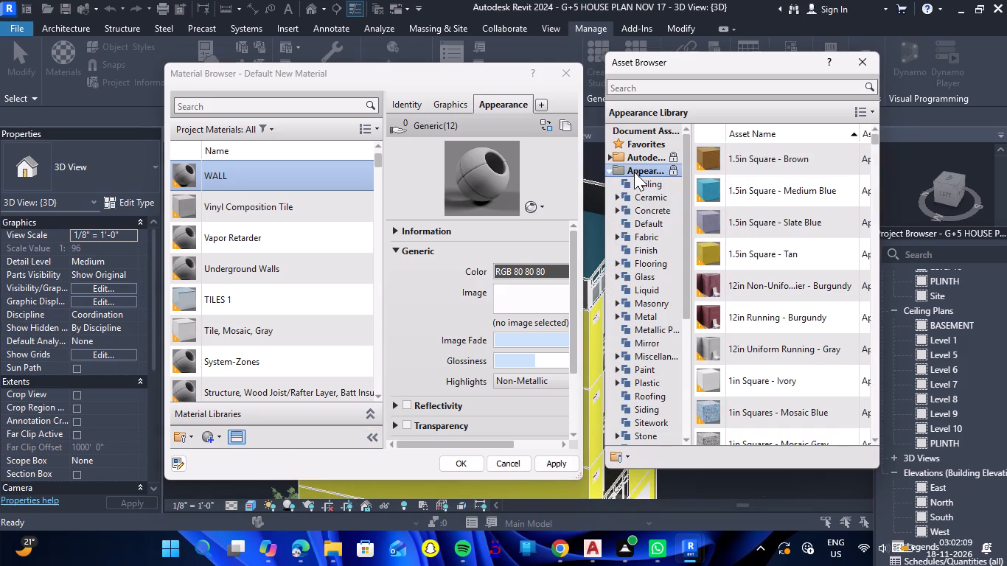
{"action": "scroll", "coordinate": [652, 319], "scroll_direction": "down", "scroll_amount": 7}
{"action": "double_click", "coordinate": [644, 281]}
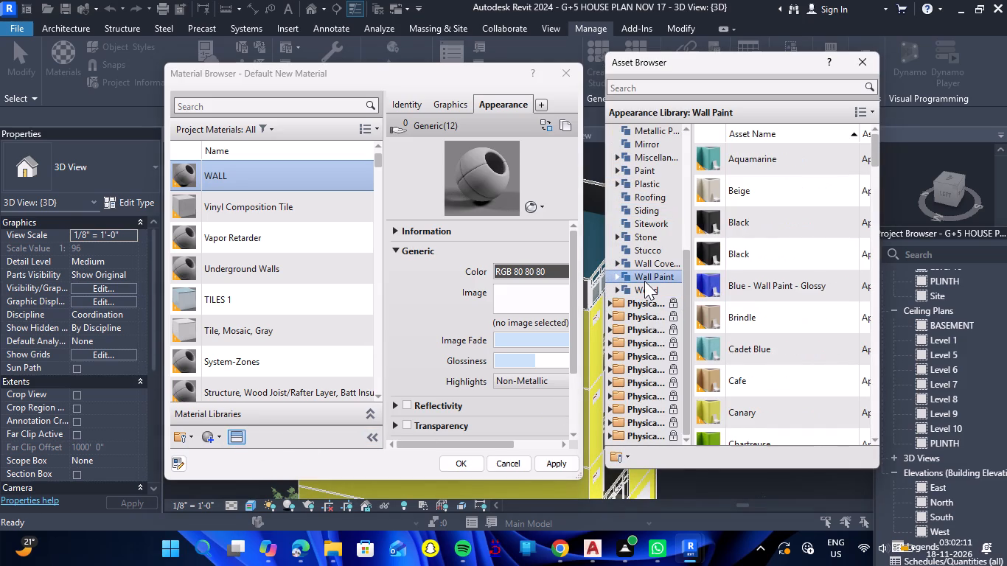
{"action": "left_click", "coordinate": [656, 291]}
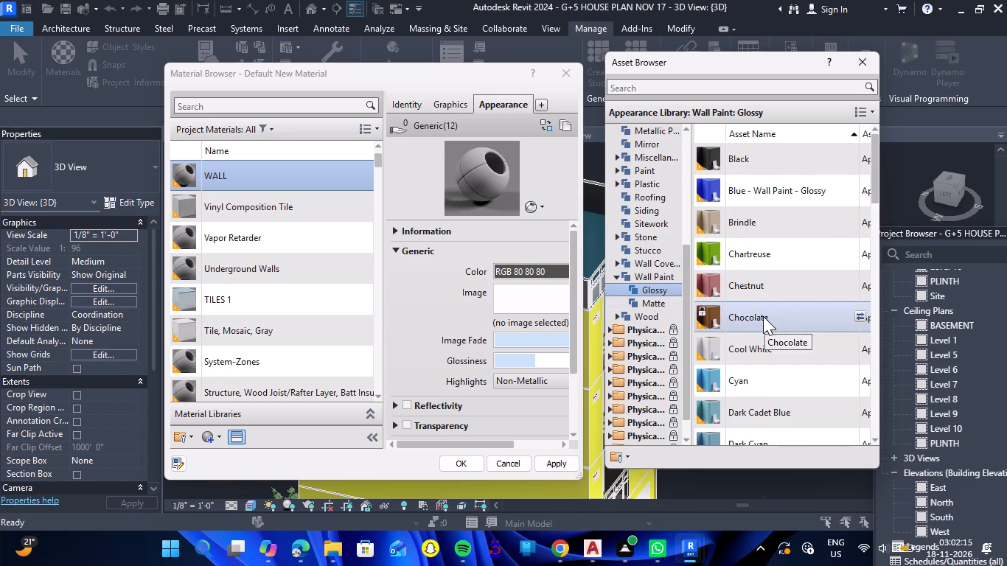
{"action": "scroll", "coordinate": [763, 316], "scroll_direction": "down", "scroll_amount": 3}
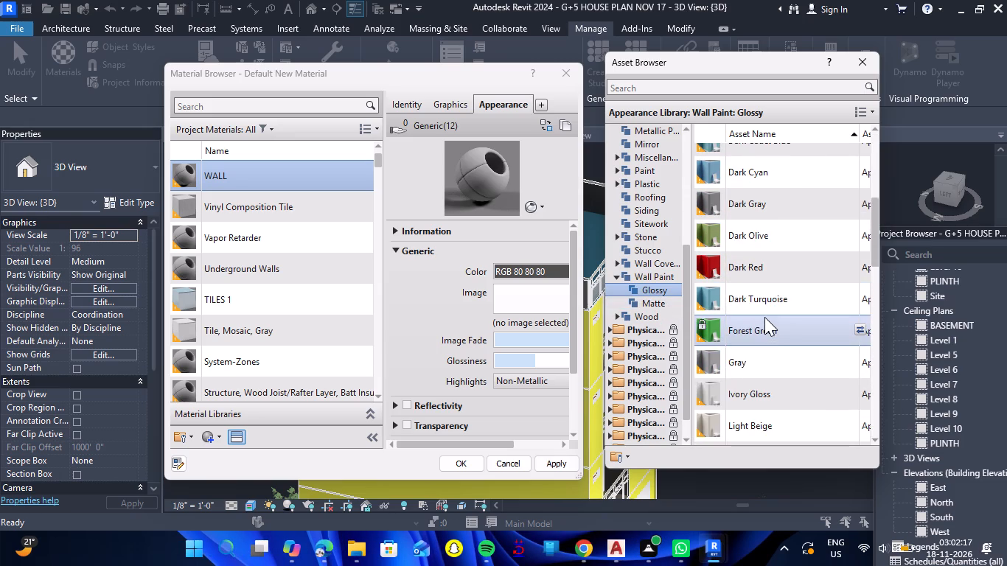
{"action": "scroll", "coordinate": [764, 317], "scroll_direction": "down", "scroll_amount": 2}
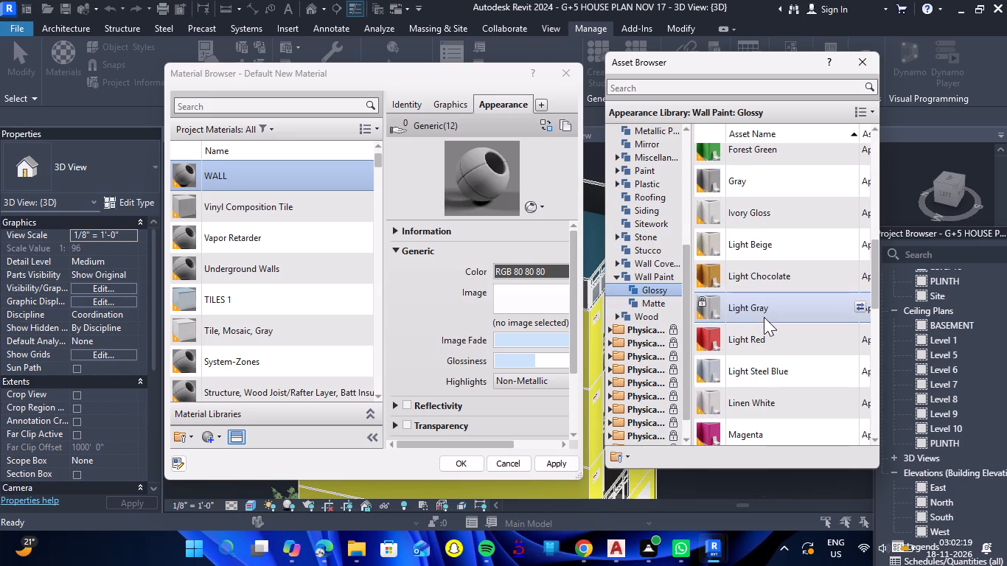
{"action": "double_click", "coordinate": [750, 220]}
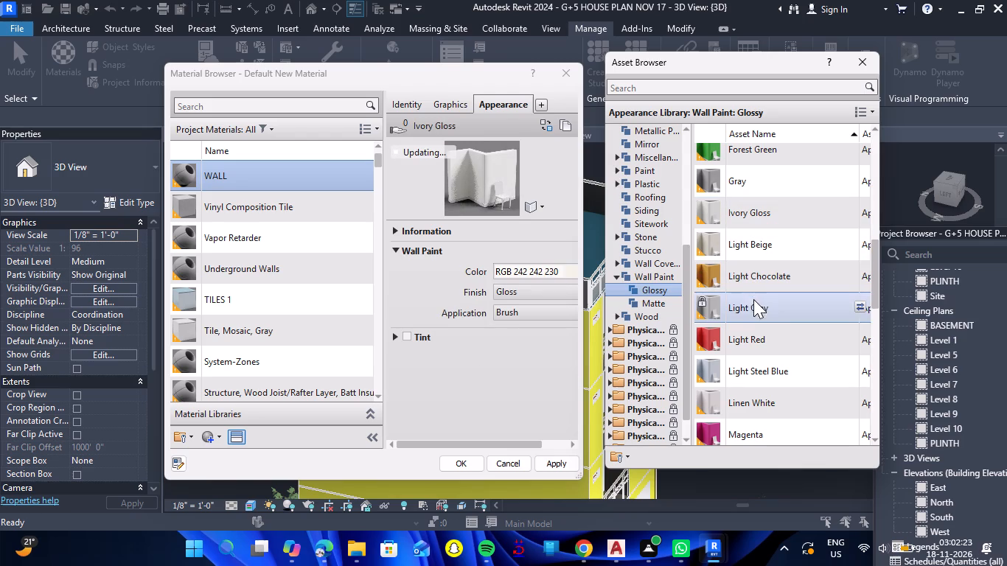
{"action": "scroll", "coordinate": [764, 320], "scroll_direction": "down", "scroll_amount": 2}
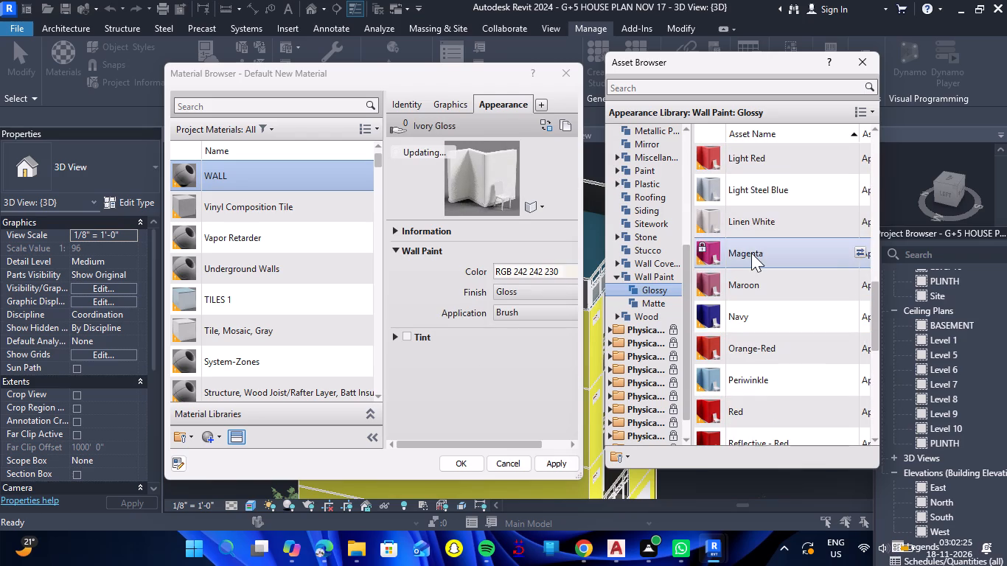
{"action": "left_click", "coordinate": [751, 254]}
{"action": "left_click", "coordinate": [750, 254]}
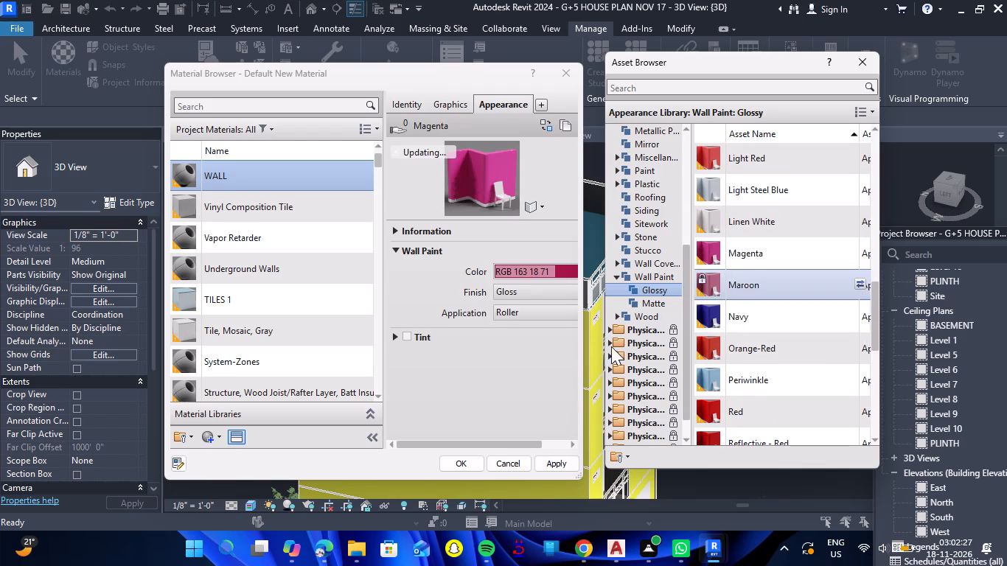
{"action": "left_click", "coordinate": [557, 467]}
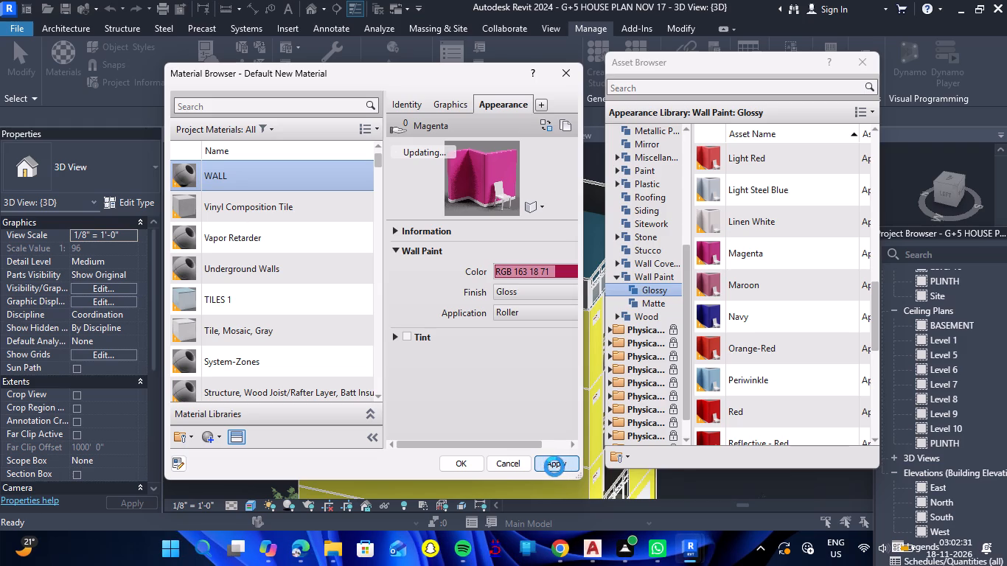
Create another new project material and name it WALL2.
{"action": "left_click", "coordinate": [215, 438]}
{"action": "left_click", "coordinate": [236, 453]}
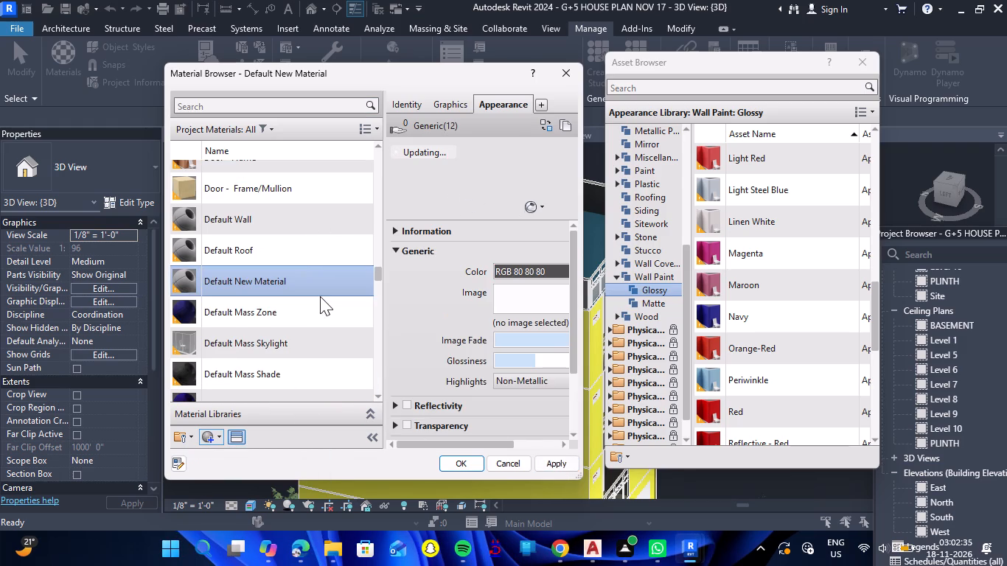
{"action": "right_click", "coordinate": [320, 289]}
{"action": "left_click", "coordinate": [358, 348]}
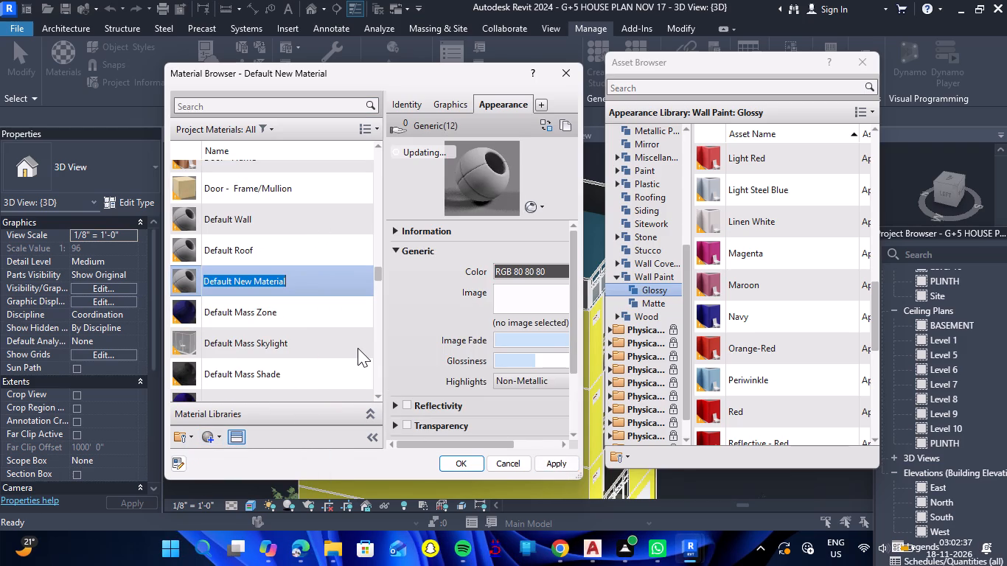
{"action": "type", "text": "WALL2"}
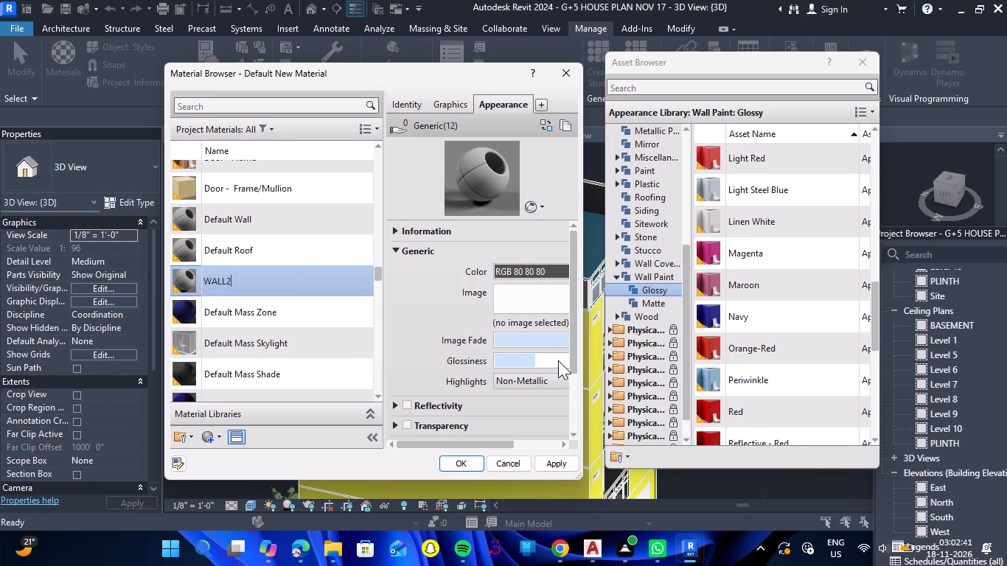
Give WALL2 the Maroon appearance from the Wall Paint: Glossy library and apply it.
{"action": "scroll", "coordinate": [747, 359], "scroll_direction": "down", "scroll_amount": 1}
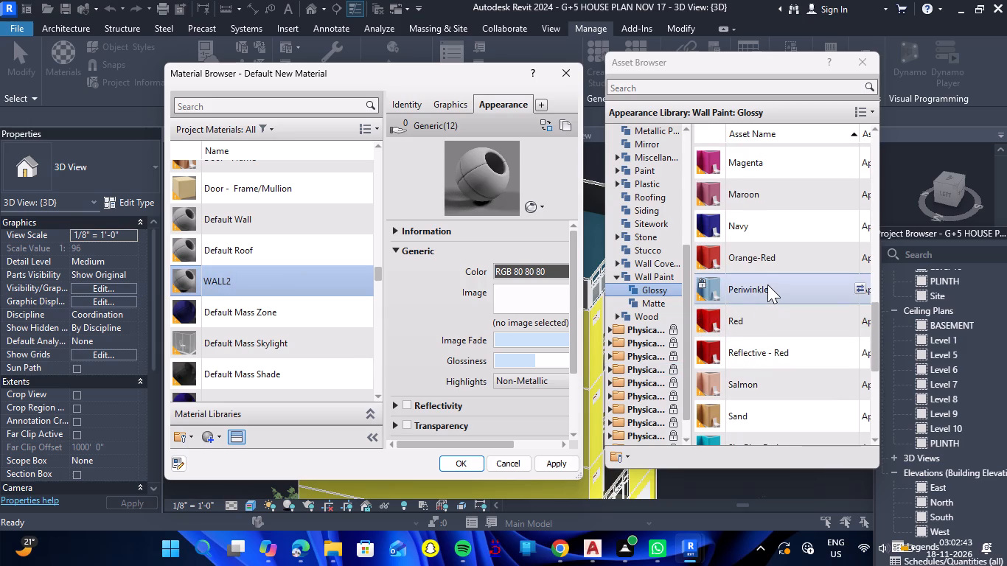
{"action": "double_click", "coordinate": [764, 201]}
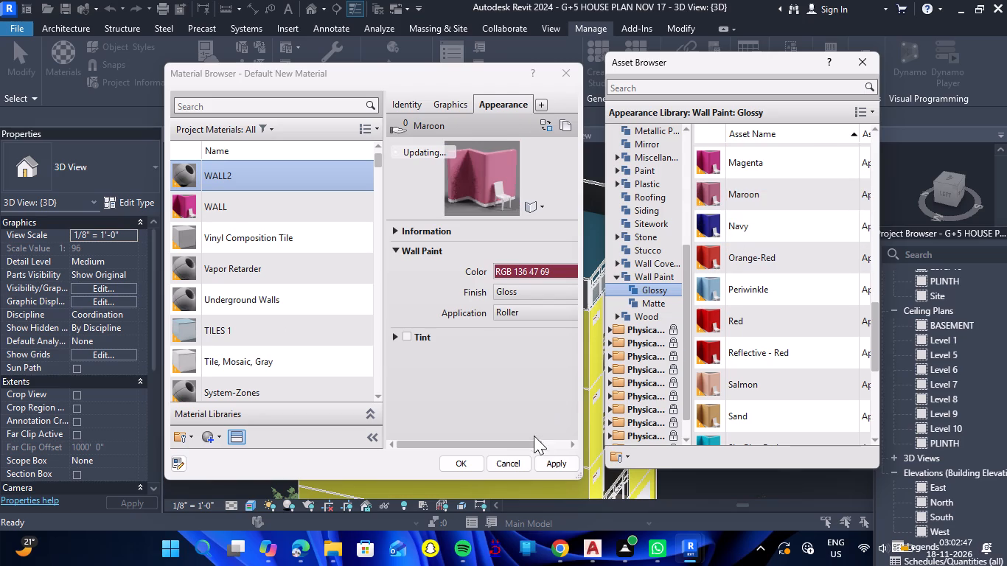
{"action": "left_click", "coordinate": [560, 461]}
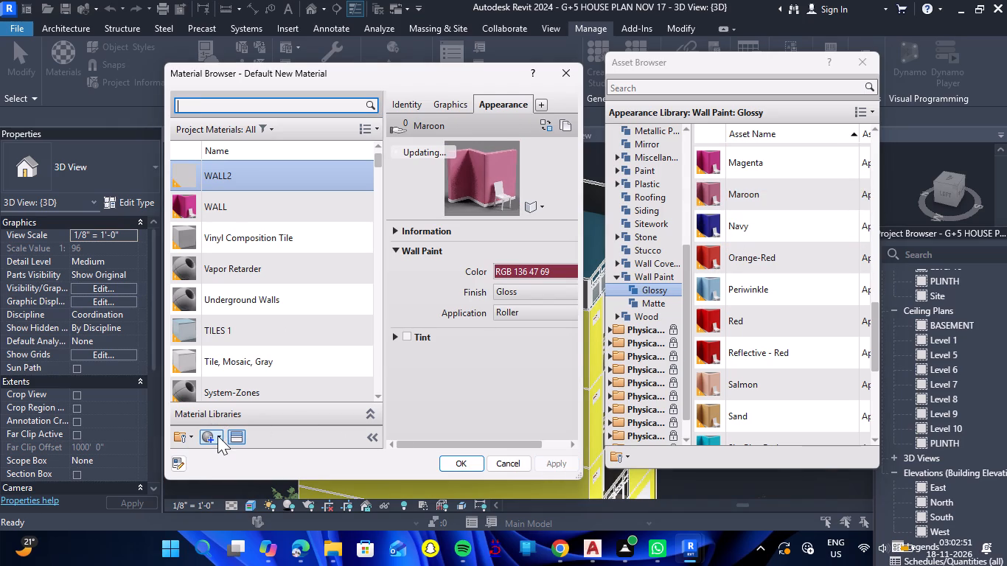
Create a third new wall material and name it WALL3.
{"action": "left_click", "coordinate": [217, 436]}
{"action": "left_click", "coordinate": [226, 451]}
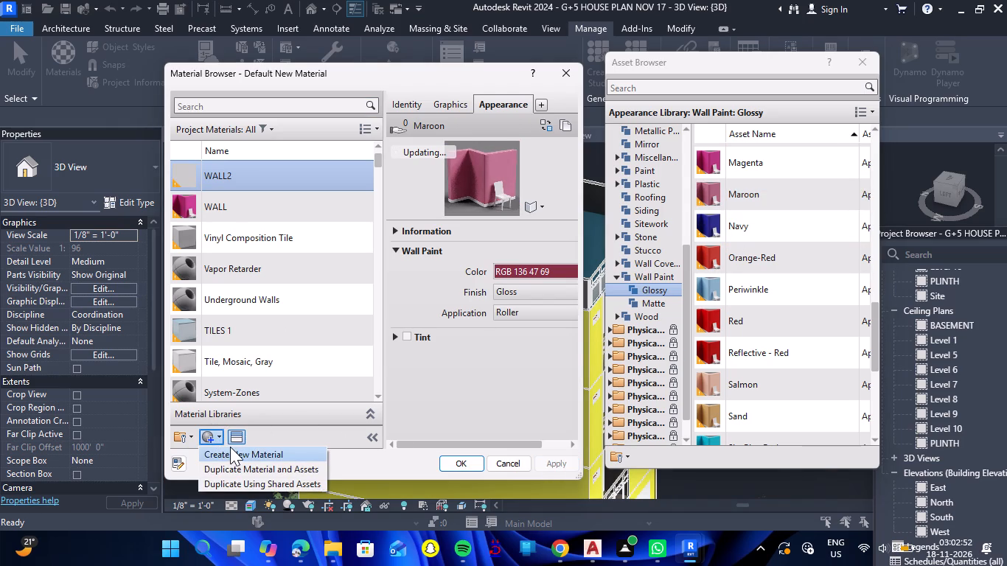
{"action": "right_click", "coordinate": [288, 267]}
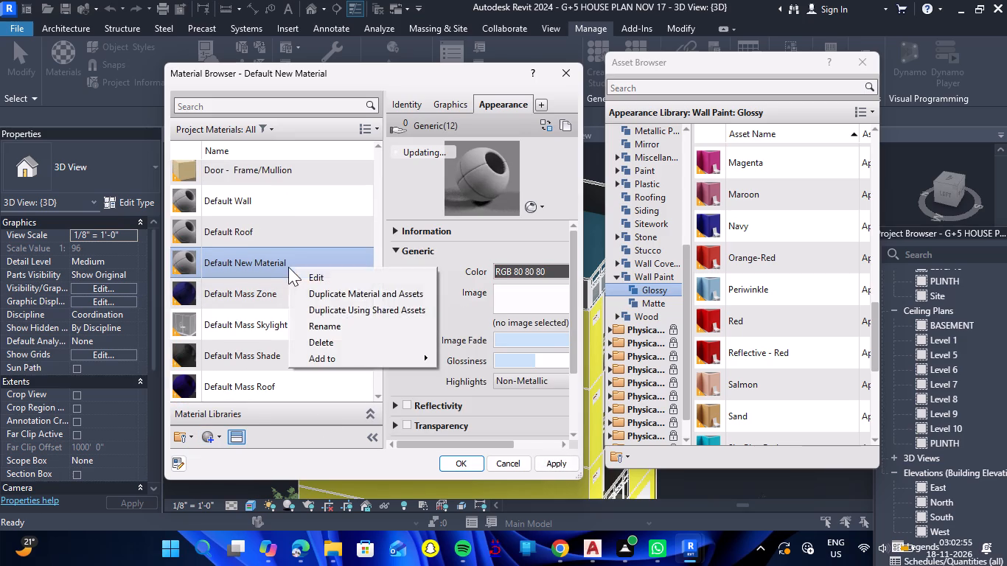
{"action": "left_click", "coordinate": [346, 329]}
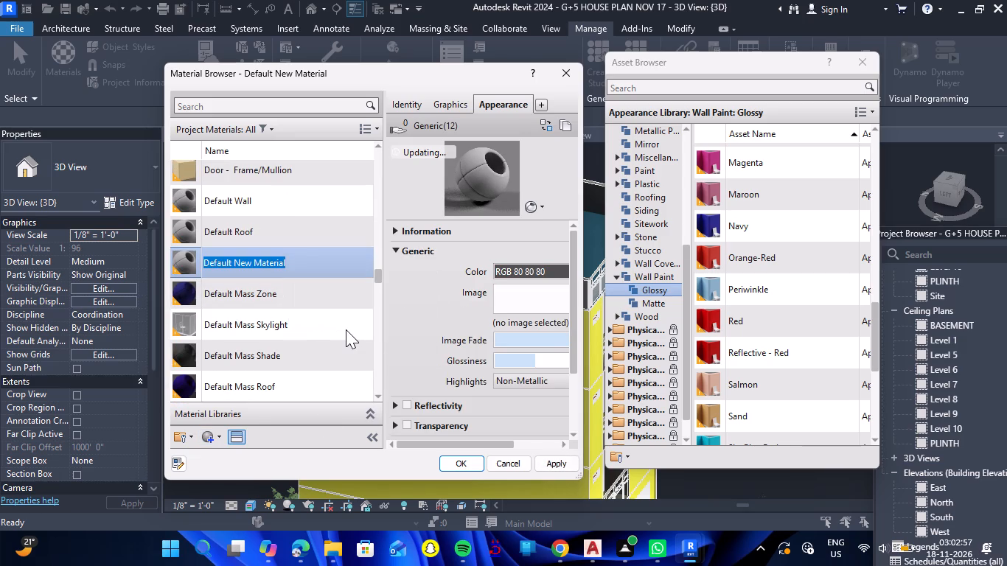
{"action": "type", "text": "WALL3"}
{"action": "key", "text": "space"}
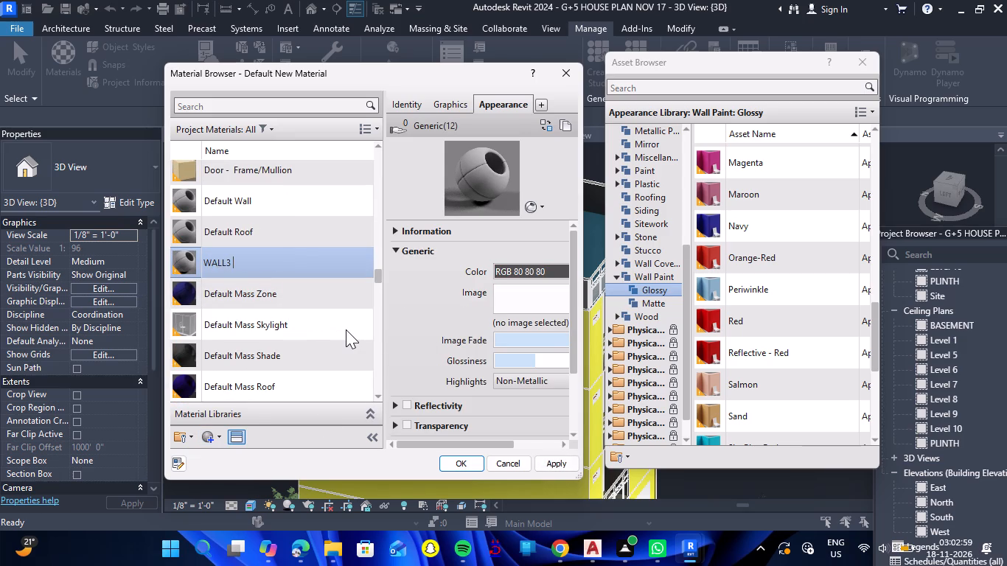
{"action": "key", "text": "Return"}
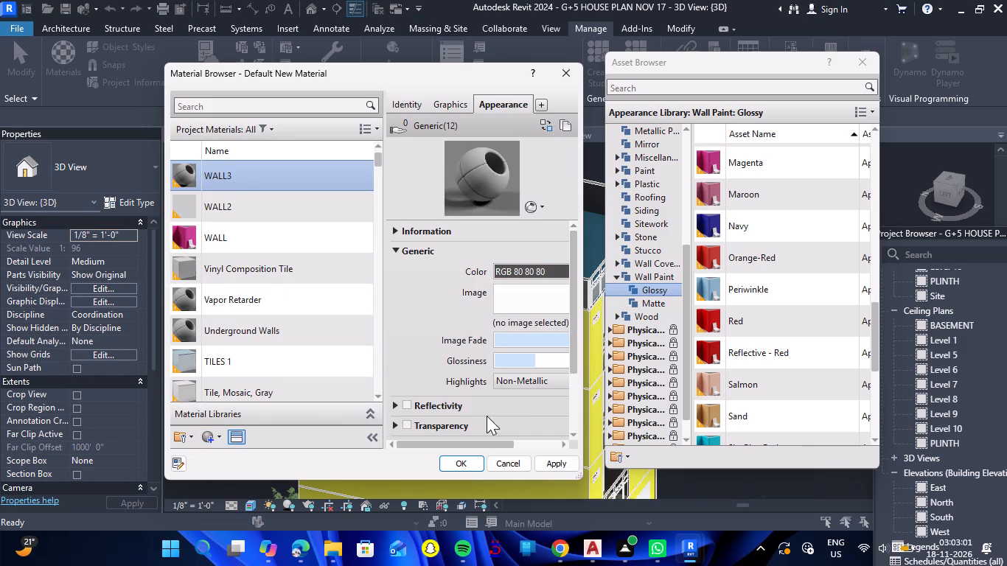
Give WALL3 the Sand appearance from the Wall Paint: Glossy library and accept the materials.
{"action": "scroll", "coordinate": [688, 251], "scroll_direction": "down", "scroll_amount": 1}
{"action": "scroll", "coordinate": [743, 318], "scroll_direction": "down", "scroll_amount": 2}
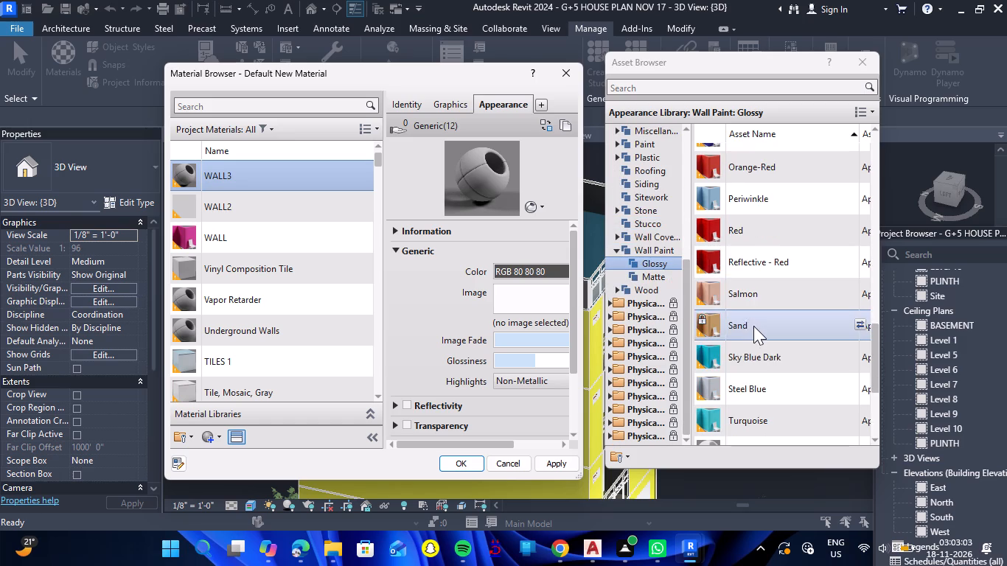
{"action": "double_click", "coordinate": [770, 238]}
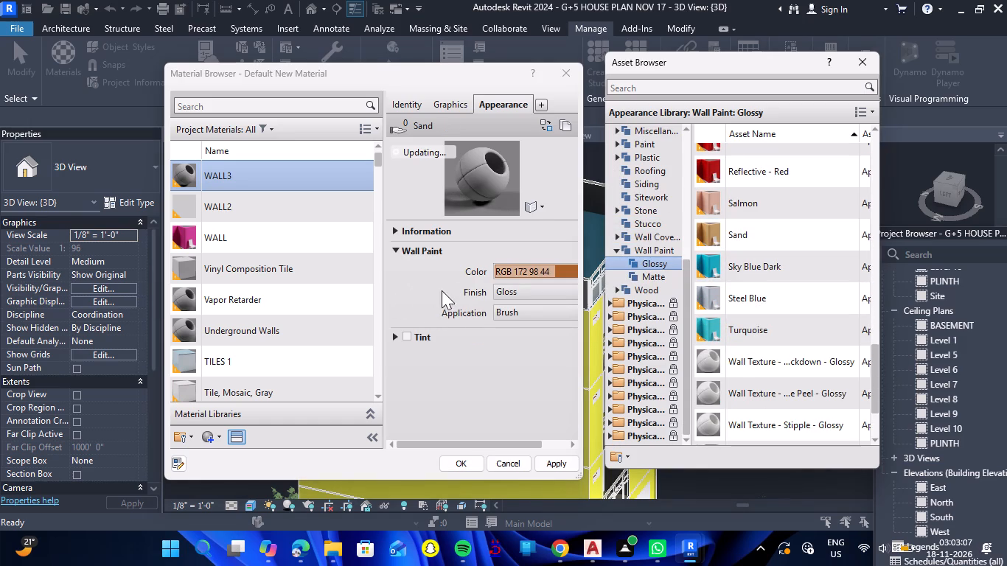
{"action": "left_click", "coordinate": [551, 468]}
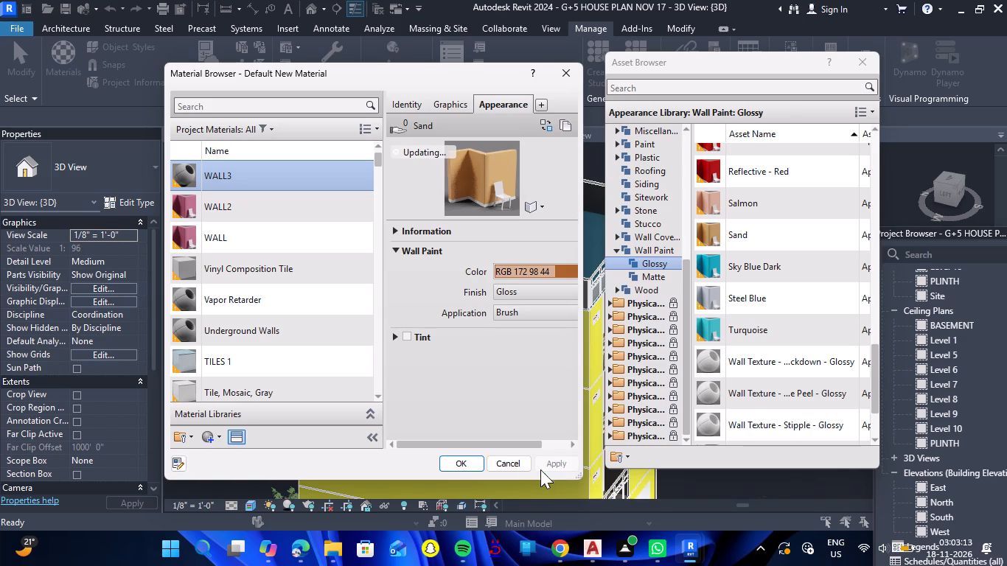
{"action": "left_click", "coordinate": [461, 465]}
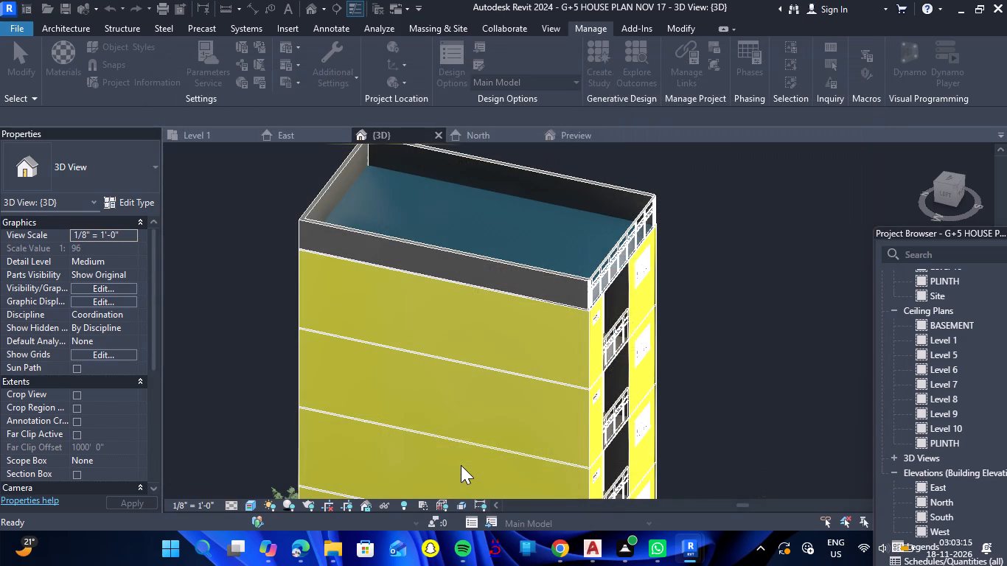
Paint the outer faces of the roof parapets with the WALL material, working around the building.
{"action": "type", "text": "PT"}
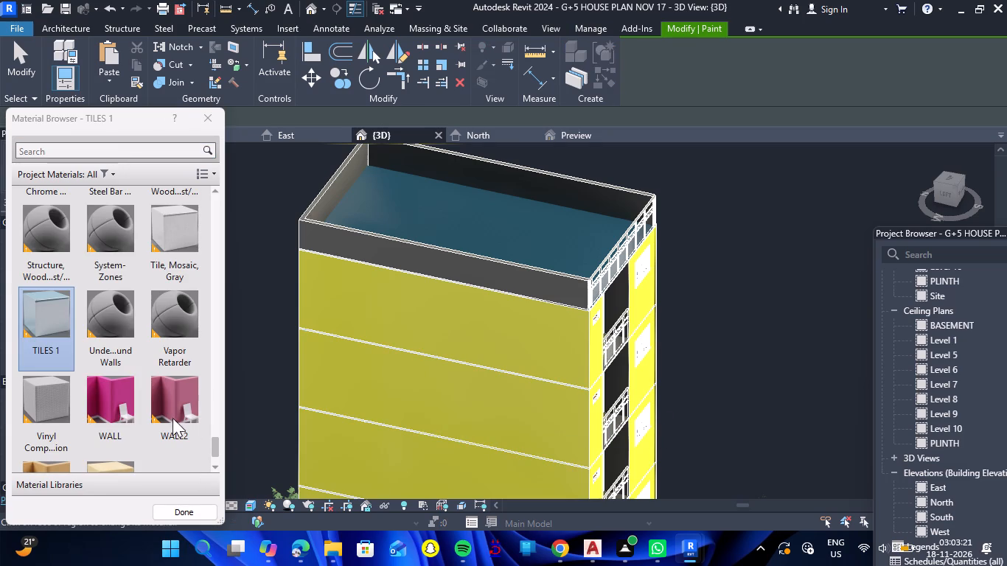
{"action": "scroll", "coordinate": [164, 413], "scroll_direction": "down", "scroll_amount": 1}
{"action": "left_click", "coordinate": [126, 358]}
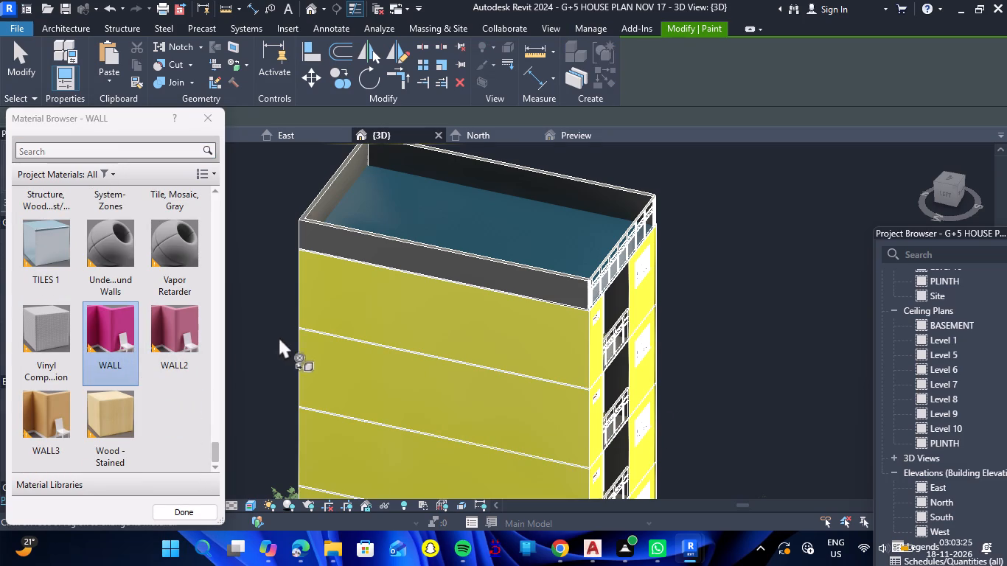
{"action": "left_click", "coordinate": [387, 248]}
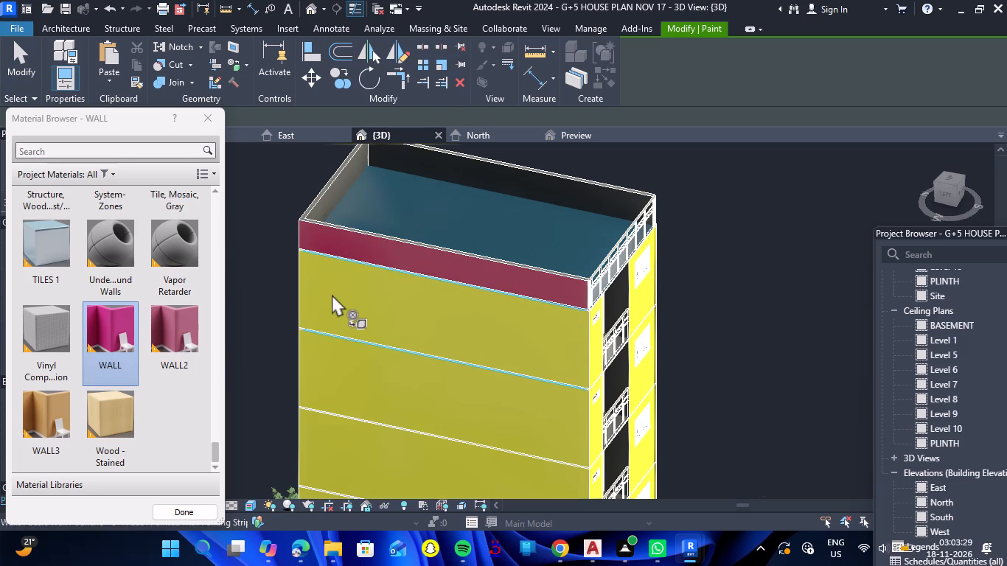
{"action": "left_click_drag", "start_coordinate": [332, 294], "coordinate": [456, 291], "text": "shift"}
{"action": "right_click_drag", "start_coordinate": [332, 294], "coordinate": [456, 291], "text": "shift"}
{"action": "scroll", "coordinate": [474, 259], "scroll_direction": "down", "scroll_amount": 3}
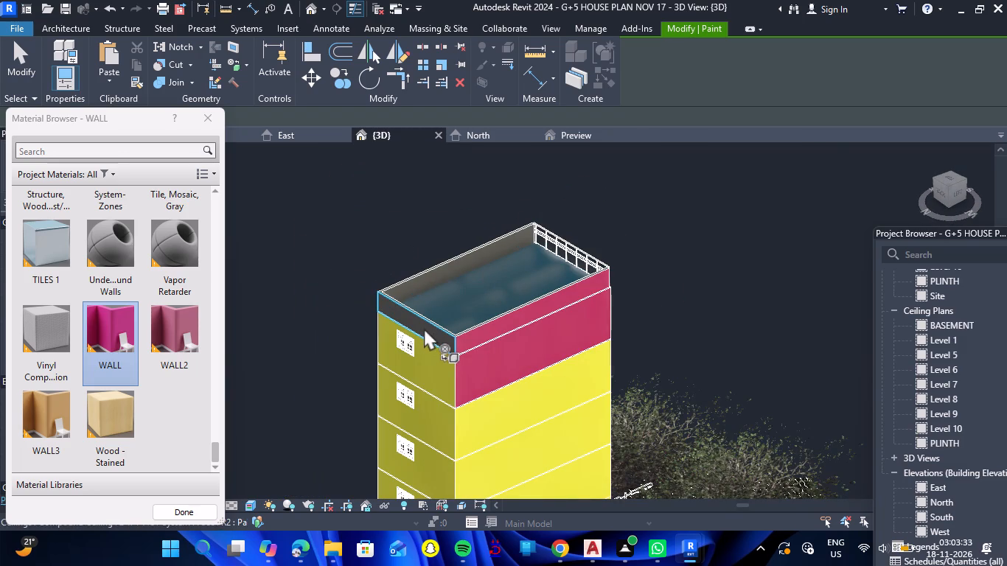
{"action": "left_click", "coordinate": [424, 328]}
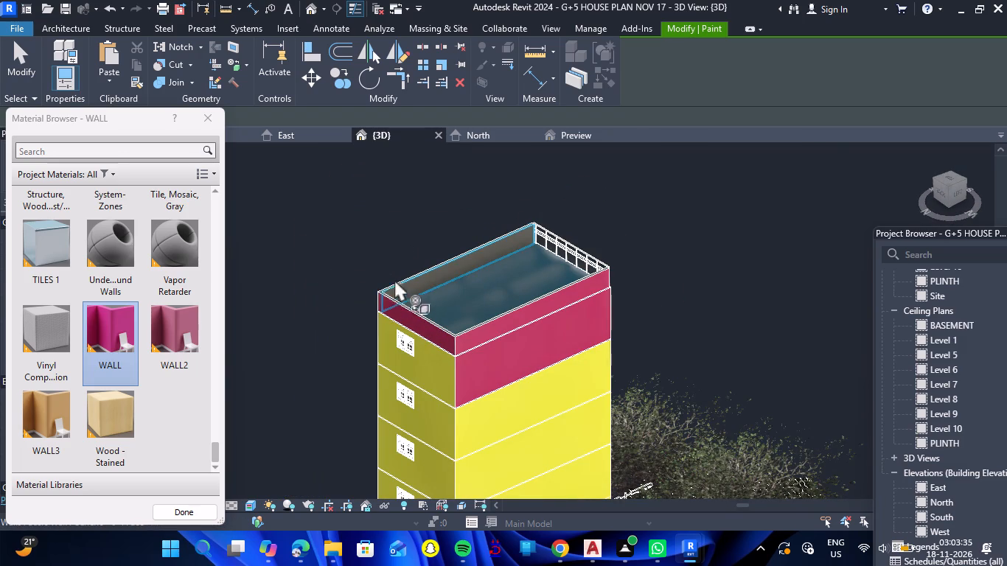
{"action": "left_click_drag", "start_coordinate": [351, 259], "coordinate": [495, 255], "text": "shift"}
{"action": "right_click_drag", "start_coordinate": [351, 259], "coordinate": [495, 255], "text": "shift"}
{"action": "left_click", "coordinate": [558, 310]}
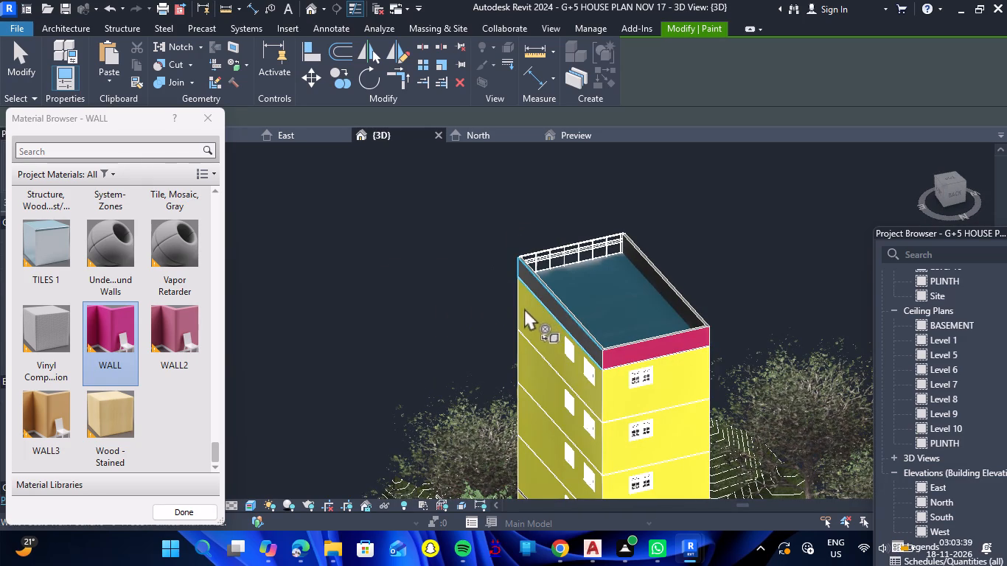
Repaint the top-storey wall face below the long parapet with the Parking Stripe material.
{"action": "left_click_drag", "start_coordinate": [729, 259], "coordinate": [514, 223], "text": "shift"}
{"action": "right_click_drag", "start_coordinate": [729, 259], "coordinate": [514, 223], "text": "shift"}
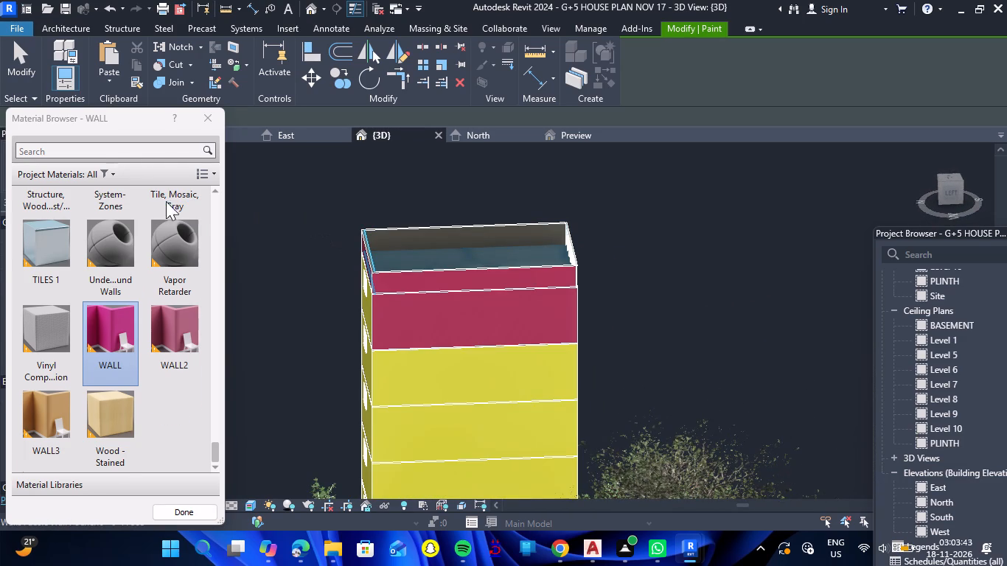
{"action": "scroll", "coordinate": [158, 277], "scroll_direction": "up", "scroll_amount": 5}
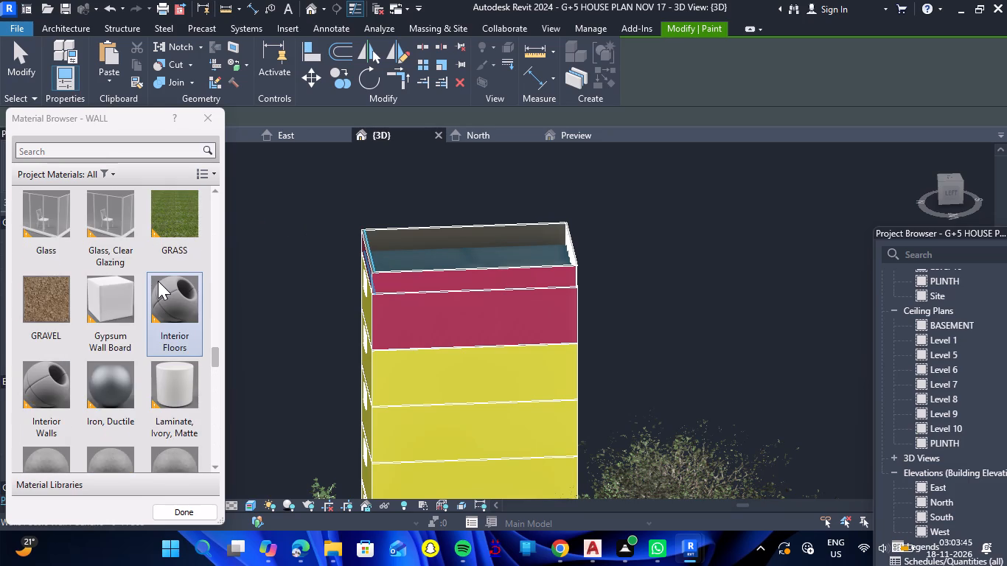
{"action": "scroll", "coordinate": [158, 281], "scroll_direction": "down", "scroll_amount": 1}
{"action": "left_click", "coordinate": [174, 384]}
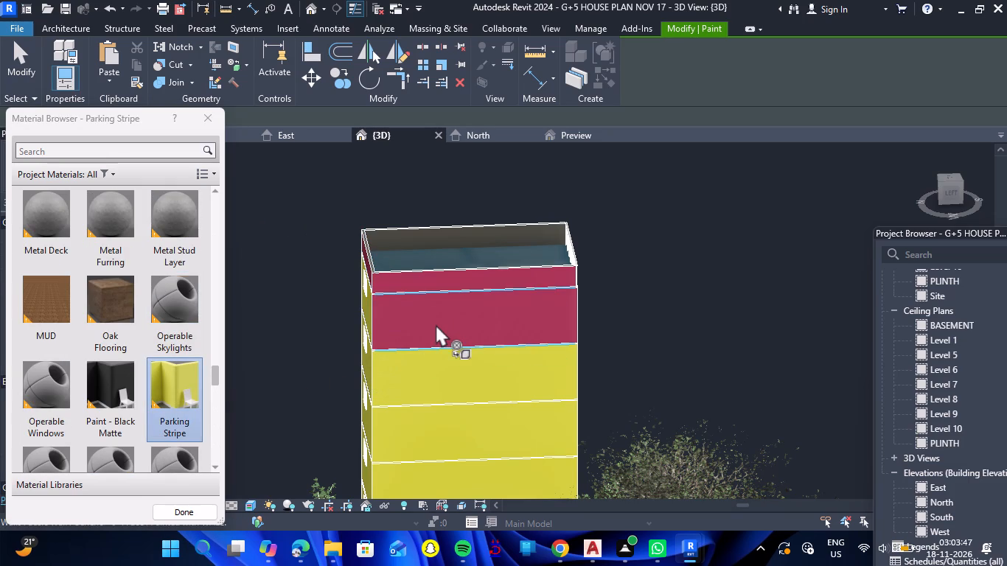
{"action": "left_click", "coordinate": [436, 324]}
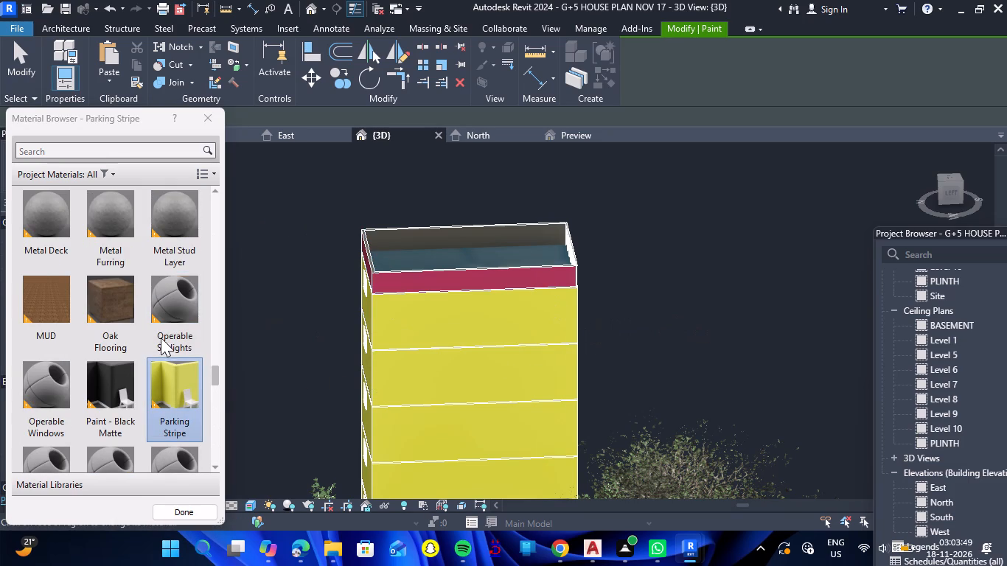
Paint the inner faces of the roof parapets with the WALL material, working around the building.
{"action": "scroll", "coordinate": [149, 340], "scroll_direction": "down", "scroll_amount": 4}
{"action": "left_click", "coordinate": [119, 380]}
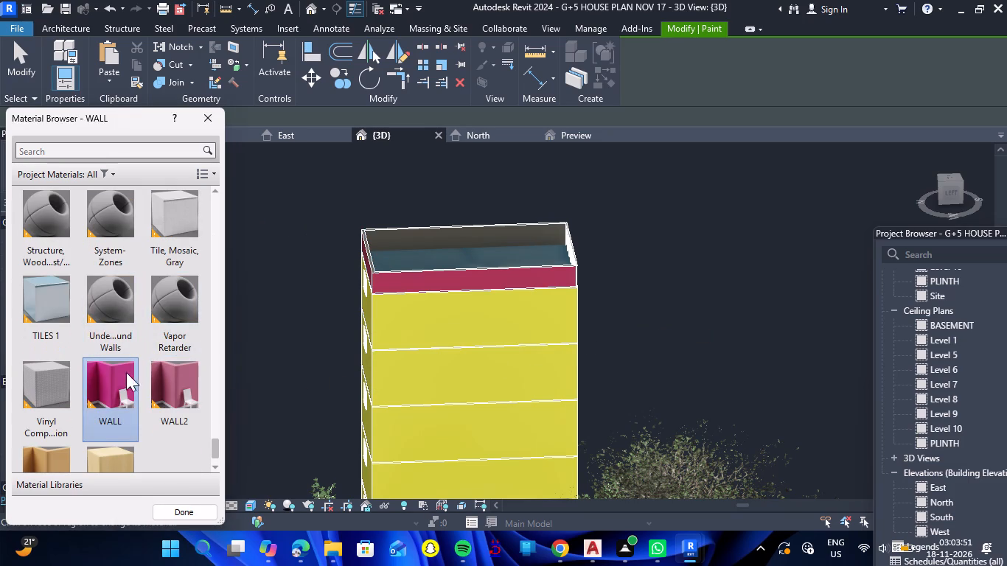
{"action": "left_click", "coordinate": [395, 237]}
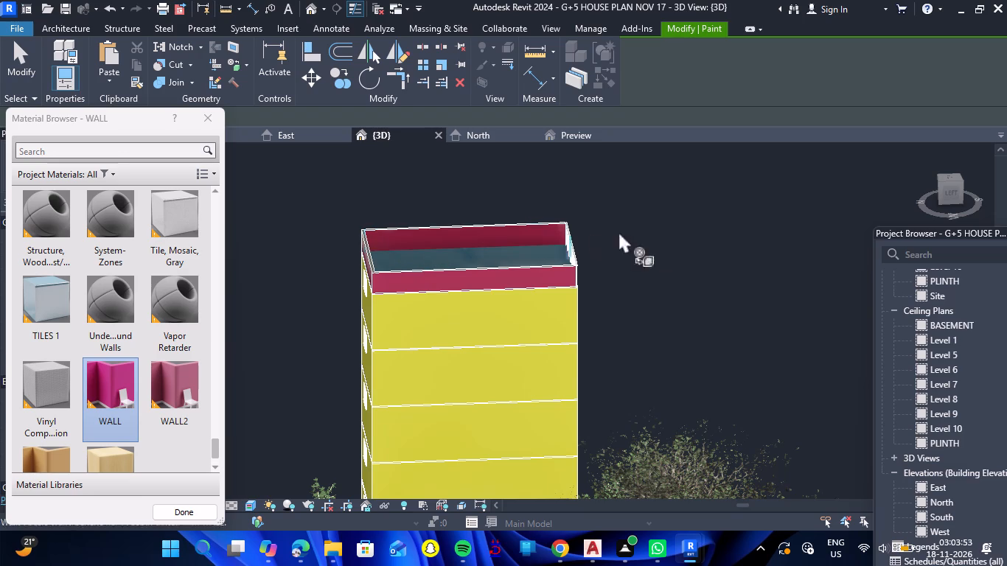
{"action": "left_click_drag", "start_coordinate": [750, 231], "coordinate": [649, 245]}
{"action": "right_click_drag", "start_coordinate": [750, 231], "coordinate": [649, 245], "text": "shift"}
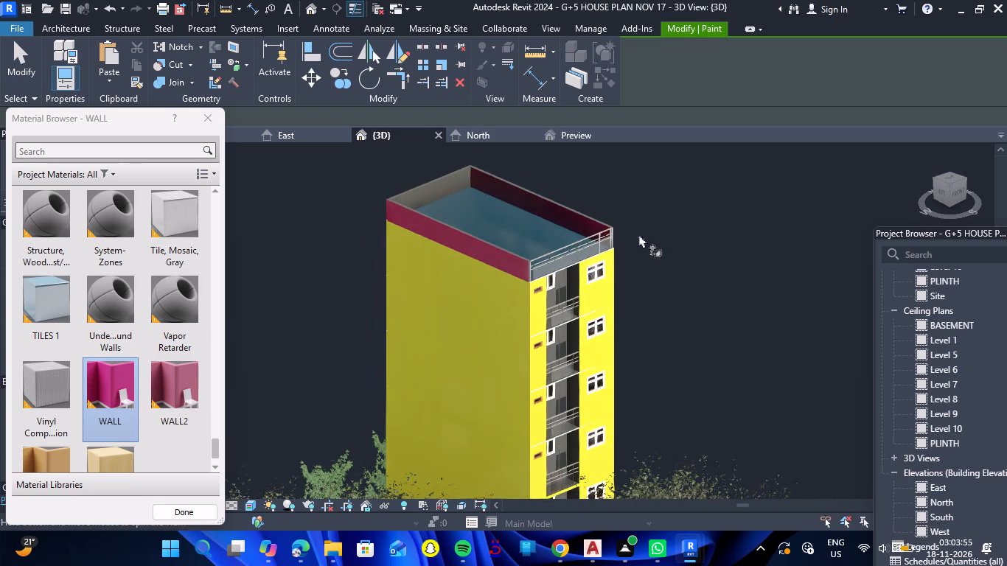
{"action": "left_click", "coordinate": [433, 191]}
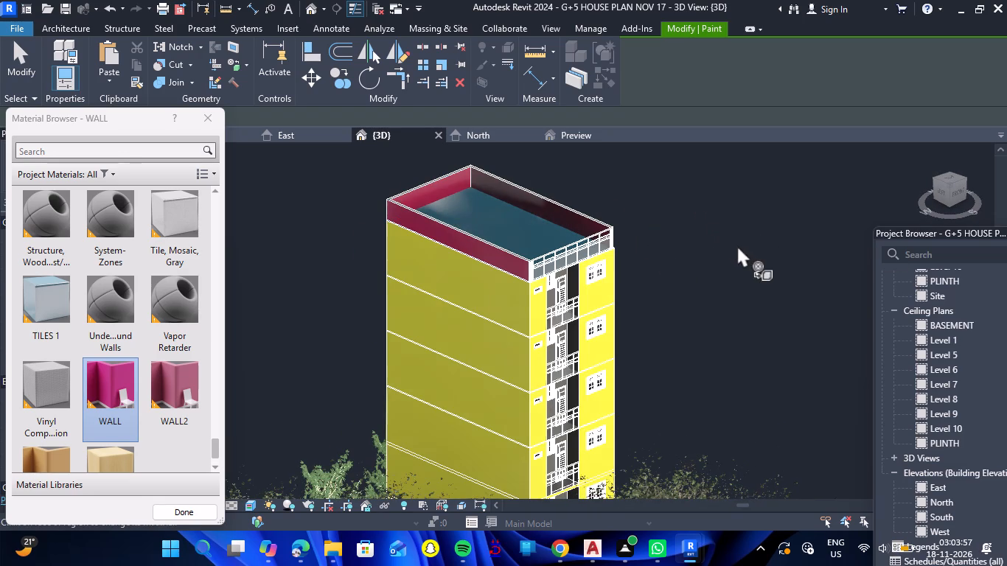
{"action": "left_click_drag", "start_coordinate": [739, 245], "coordinate": [412, 289]}
{"action": "right_click_drag", "start_coordinate": [739, 245], "coordinate": [412, 289], "text": "shift"}
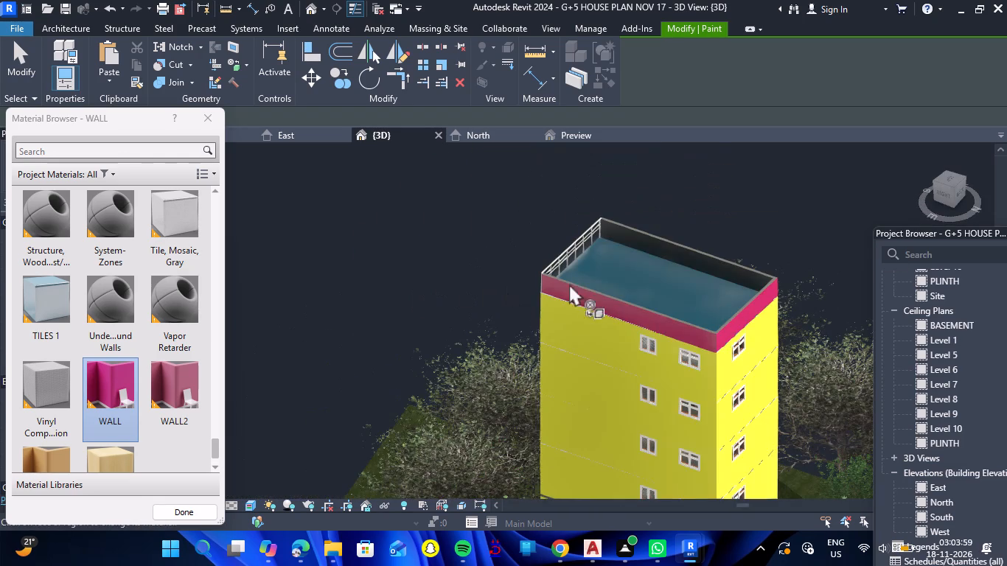
{"action": "left_click", "coordinate": [654, 243]}
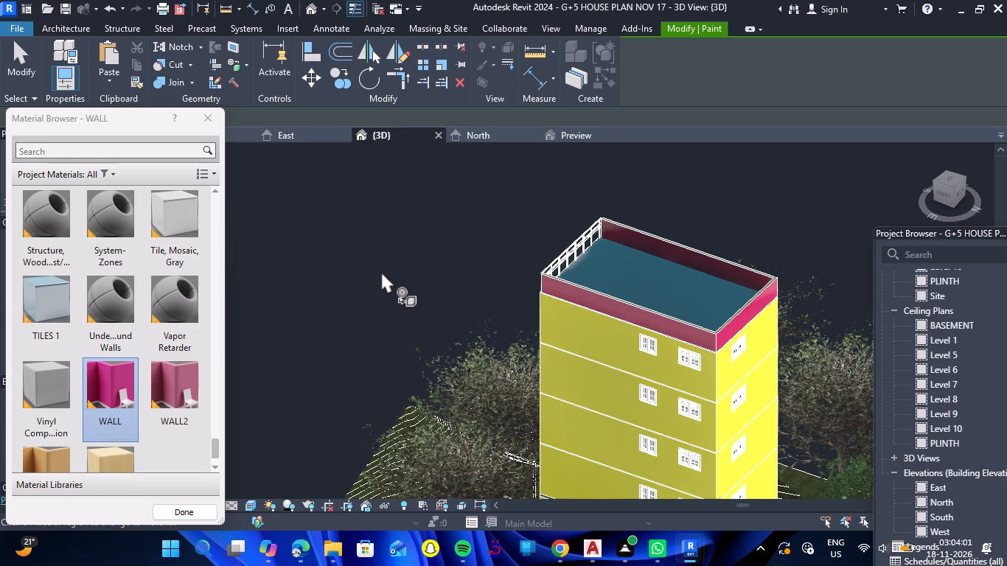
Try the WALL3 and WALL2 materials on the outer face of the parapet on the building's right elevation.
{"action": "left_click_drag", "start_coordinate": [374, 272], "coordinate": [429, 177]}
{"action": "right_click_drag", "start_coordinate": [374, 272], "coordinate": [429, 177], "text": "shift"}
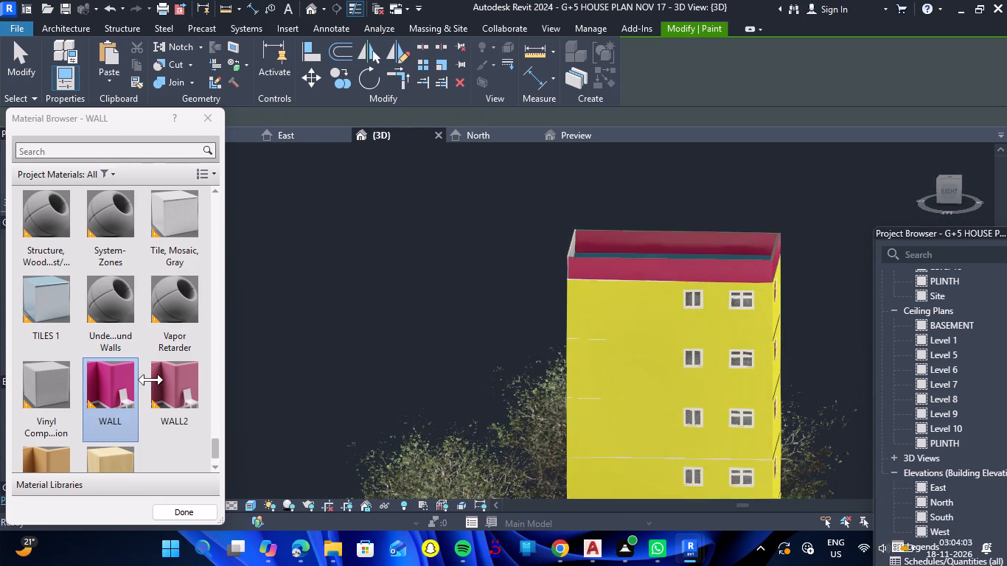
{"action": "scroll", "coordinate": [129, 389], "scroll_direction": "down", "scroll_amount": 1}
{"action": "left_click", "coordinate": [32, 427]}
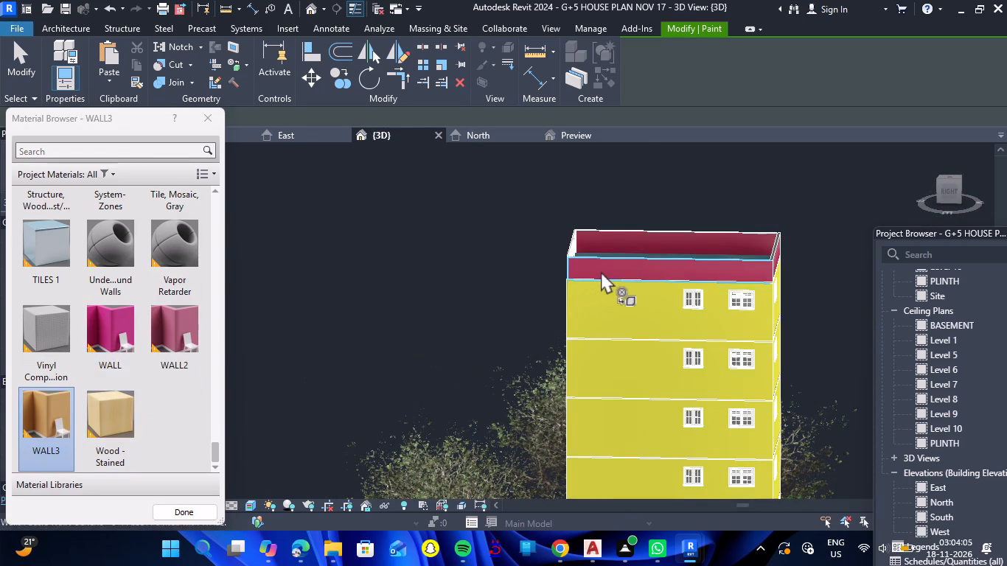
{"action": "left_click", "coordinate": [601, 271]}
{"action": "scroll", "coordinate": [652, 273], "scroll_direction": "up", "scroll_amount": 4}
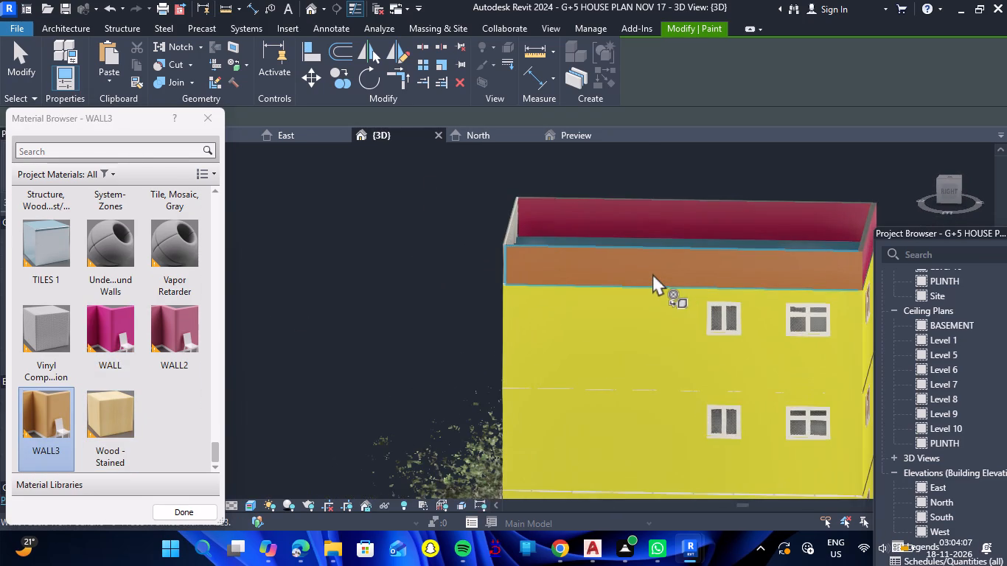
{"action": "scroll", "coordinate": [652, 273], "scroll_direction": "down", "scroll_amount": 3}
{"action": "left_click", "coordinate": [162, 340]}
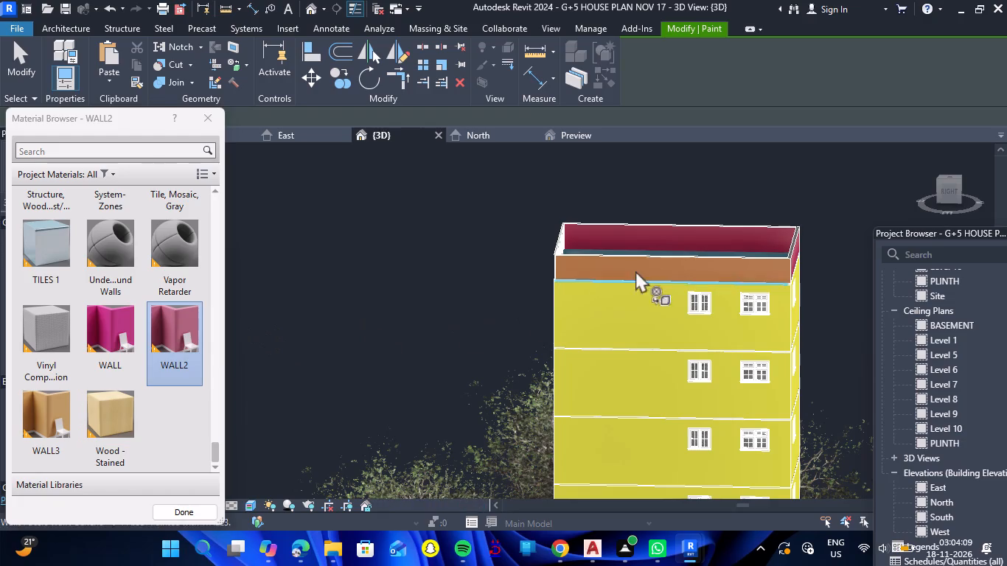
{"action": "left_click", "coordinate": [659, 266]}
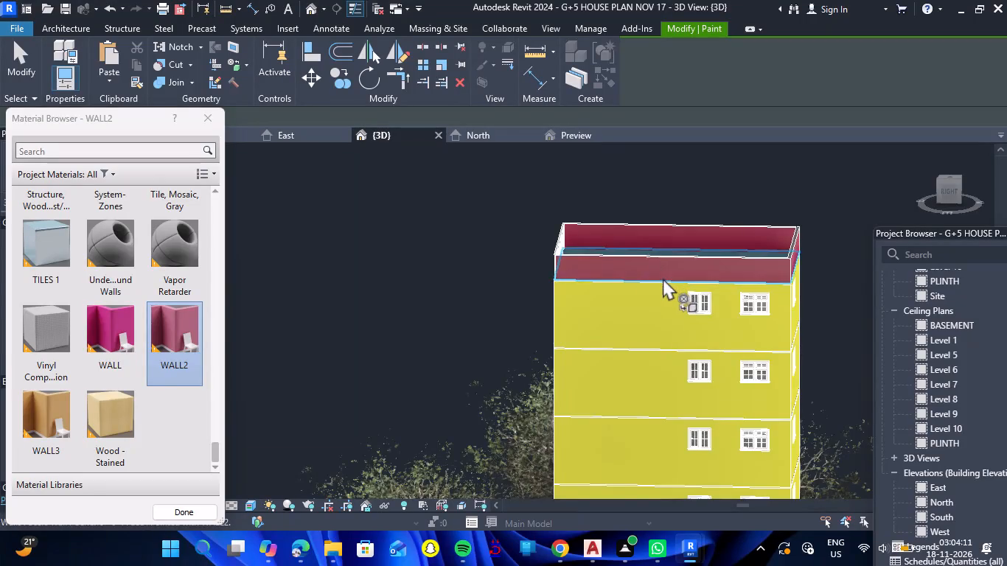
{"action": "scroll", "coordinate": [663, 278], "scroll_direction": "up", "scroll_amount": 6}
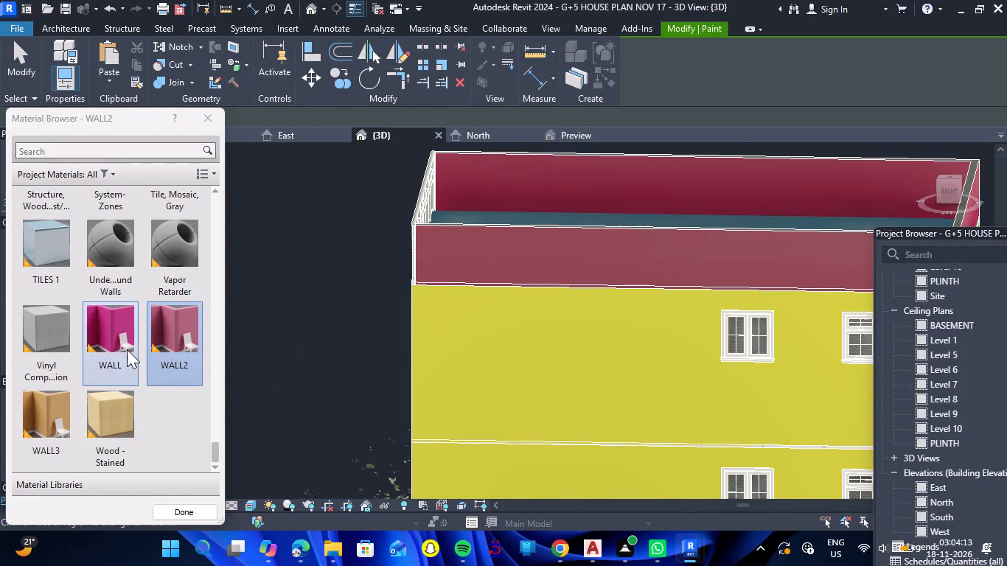
Repaint the right elevation's outer parapet face with the WALL material and finish painting.
{"action": "left_click", "coordinate": [127, 349]}
{"action": "left_click", "coordinate": [532, 259]}
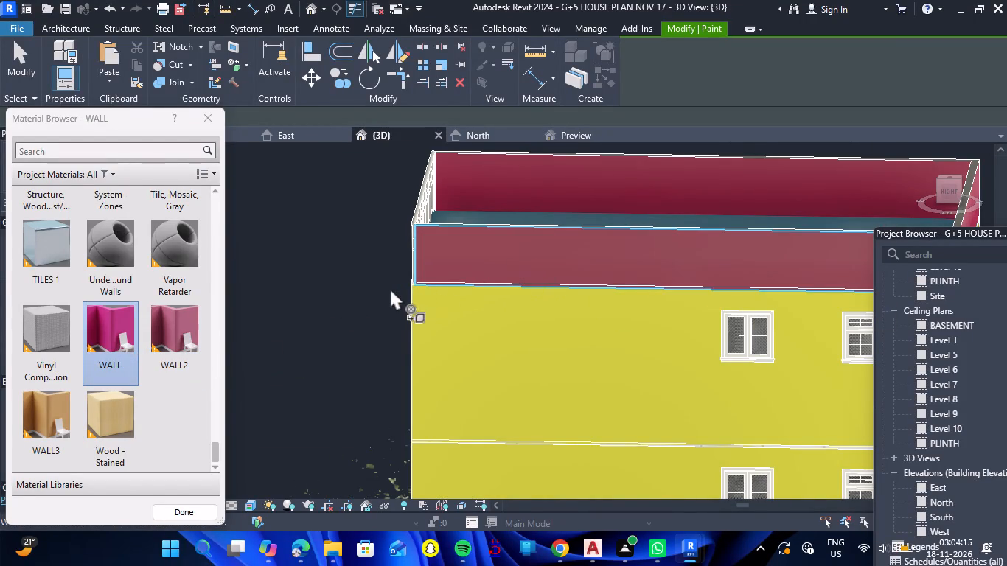
{"action": "left_click", "coordinate": [209, 119]}
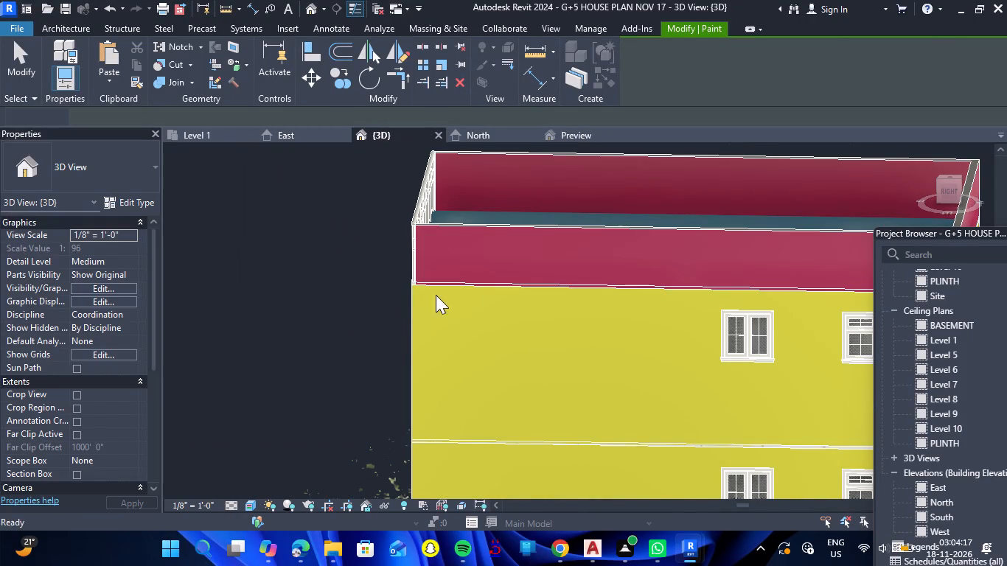
Cut a narrow rectangular wall opening about 2' 5" high in the right-elevation parapet, about 2' 2" from its end and 6" below its top.
{"action": "scroll", "coordinate": [397, 304], "scroll_direction": "down", "scroll_amount": 2}
{"action": "left_click", "coordinate": [952, 195]}
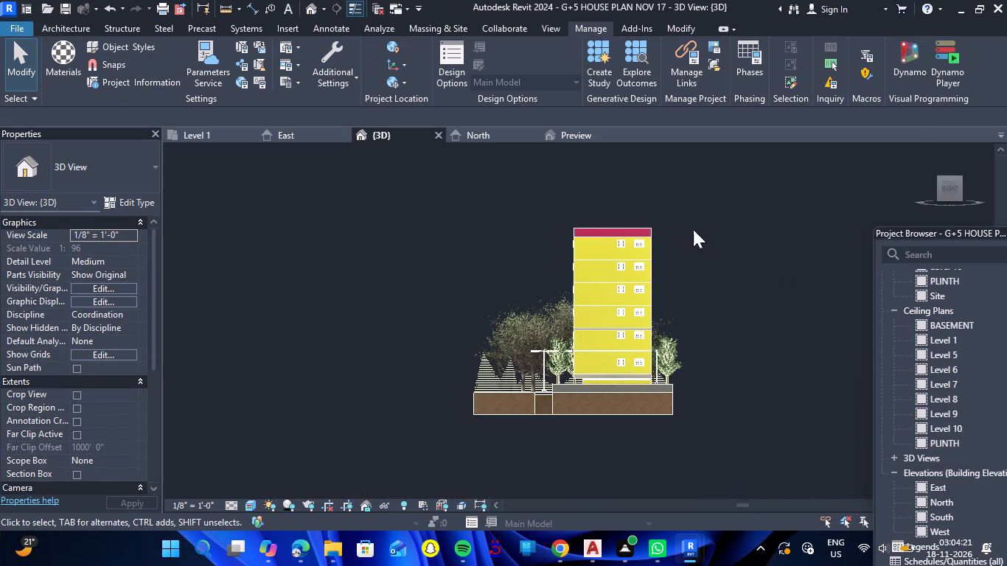
{"action": "scroll", "coordinate": [670, 200], "scroll_direction": "up", "scroll_amount": 6}
{"action": "scroll", "coordinate": [506, 277], "scroll_direction": "up", "scroll_amount": 3}
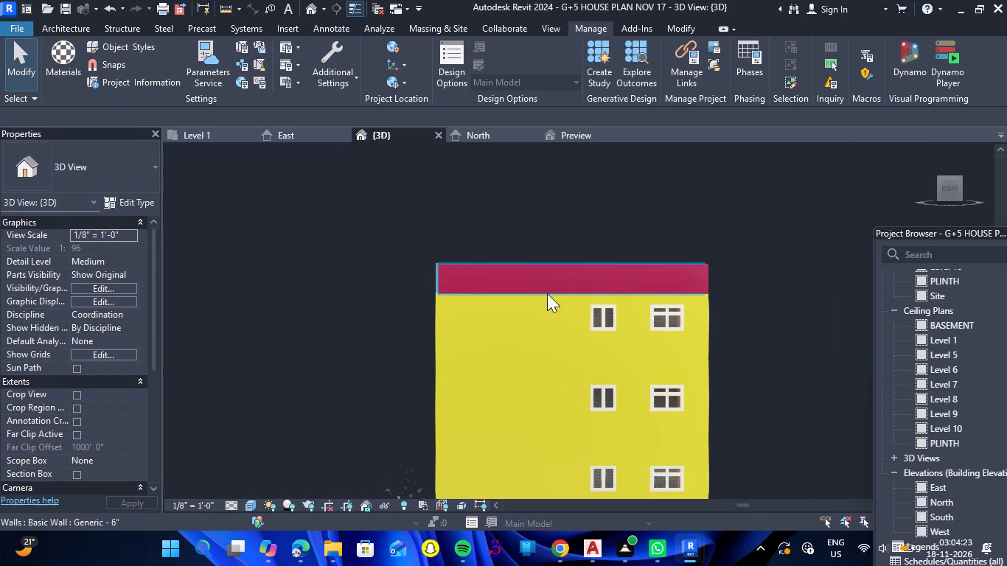
{"action": "scroll", "coordinate": [499, 262], "scroll_direction": "up", "scroll_amount": 6}
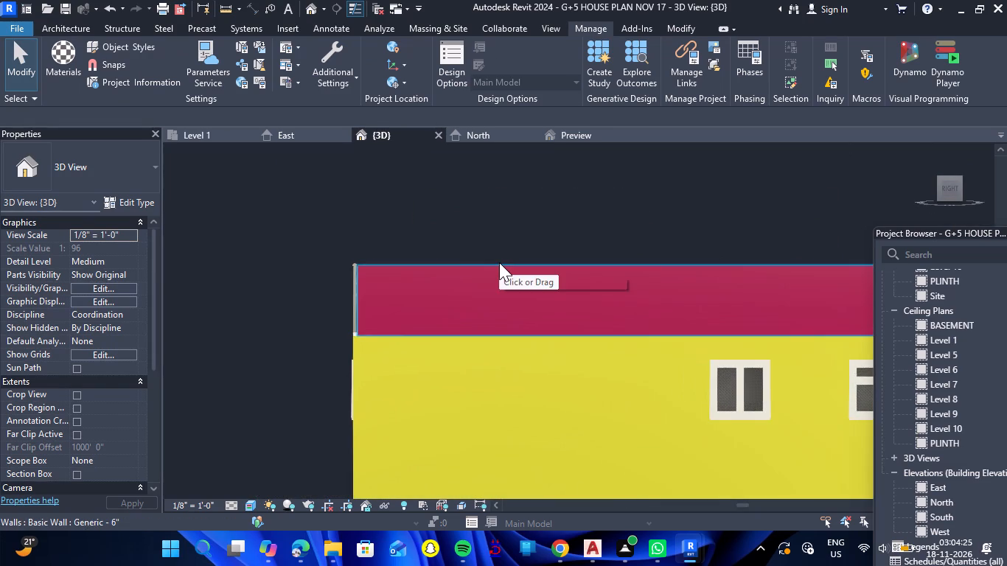
{"action": "scroll", "coordinate": [499, 262], "scroll_direction": "down", "scroll_amount": 2}
{"action": "scroll", "coordinate": [815, 274], "scroll_direction": "down", "scroll_amount": 1}
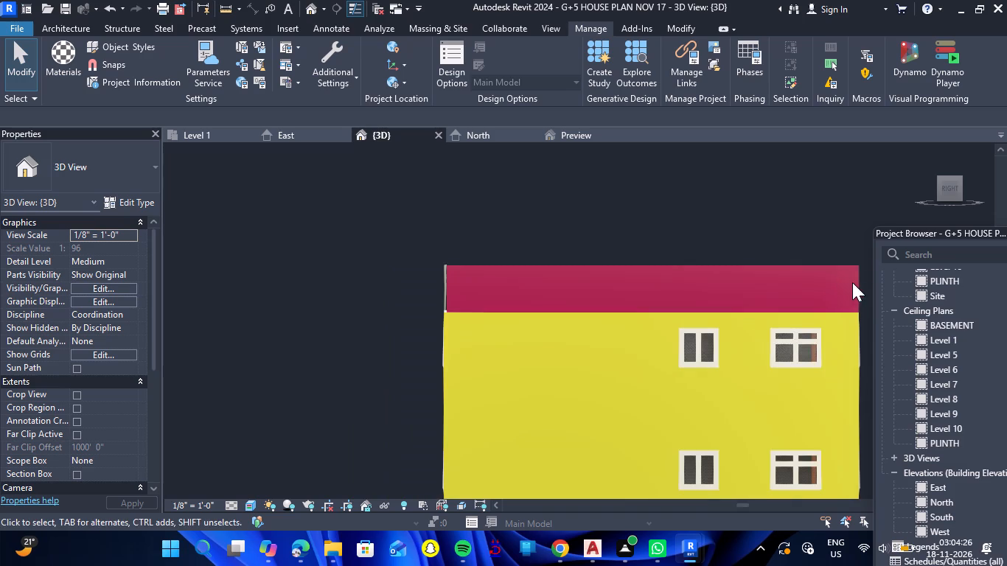
{"action": "scroll", "coordinate": [861, 282], "scroll_direction": "up", "scroll_amount": 3}
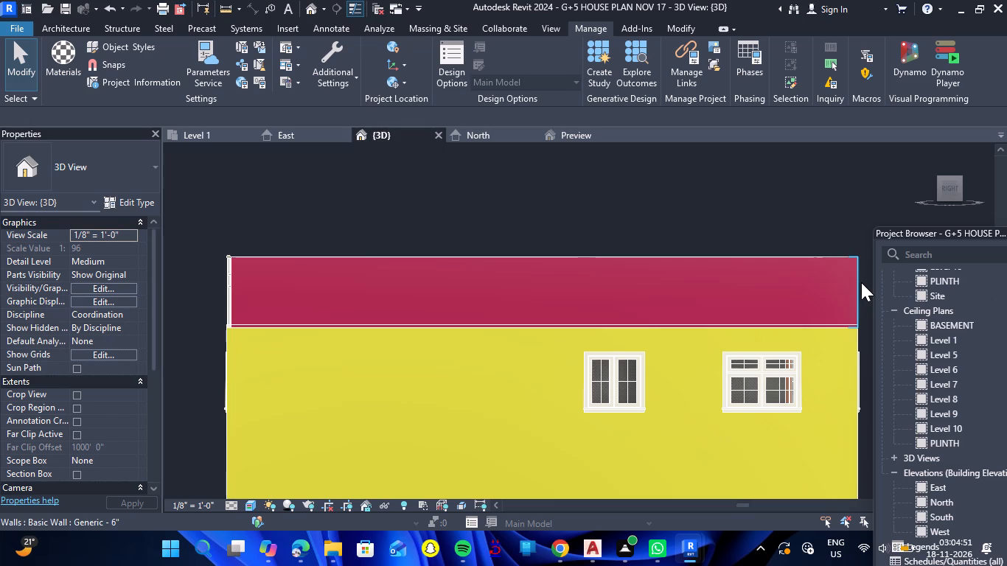
{"action": "left_click", "coordinate": [478, 261]}
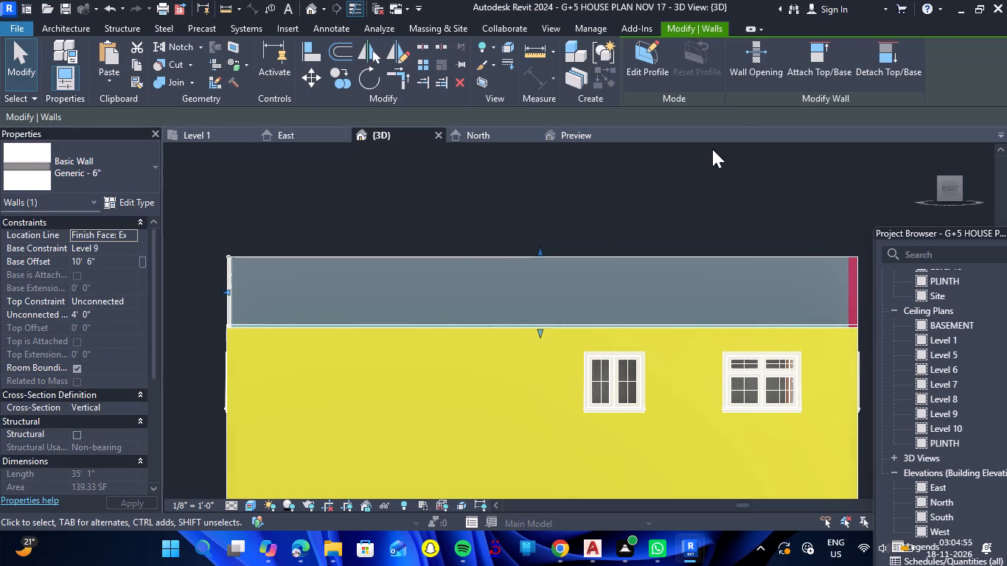
{"action": "left_click", "coordinate": [760, 64]}
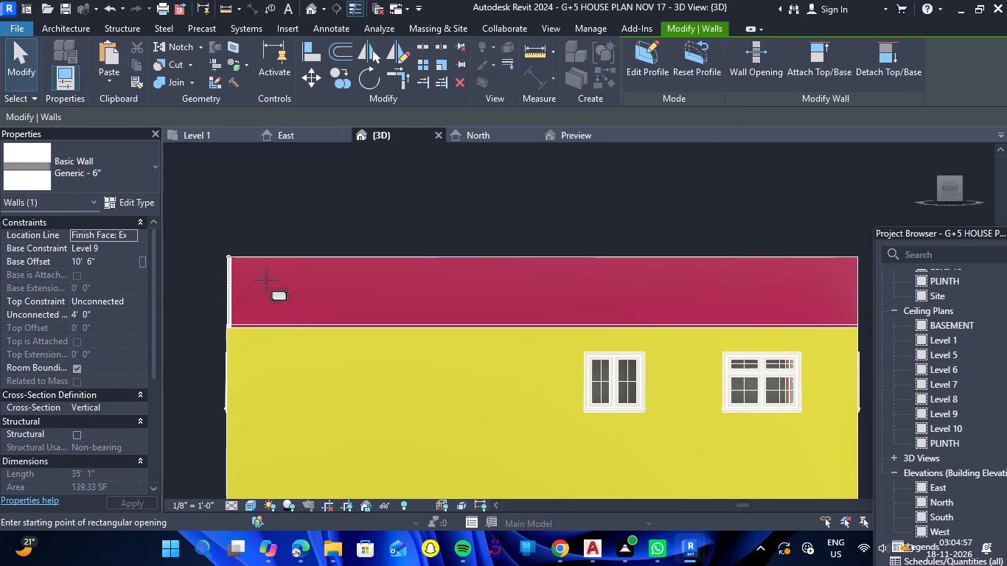
{"action": "left_click", "coordinate": [270, 266]}
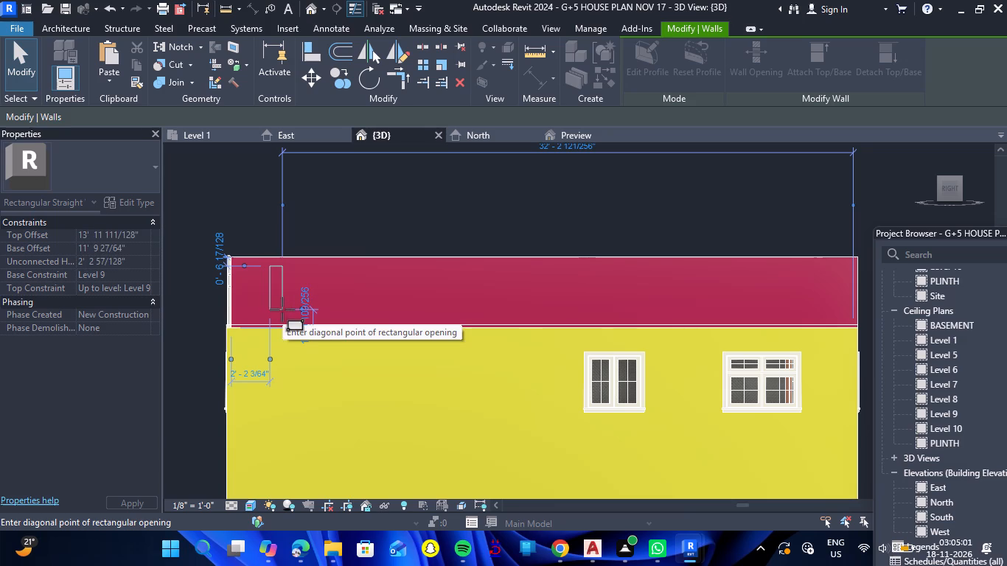
{"action": "left_click", "coordinate": [282, 310]}
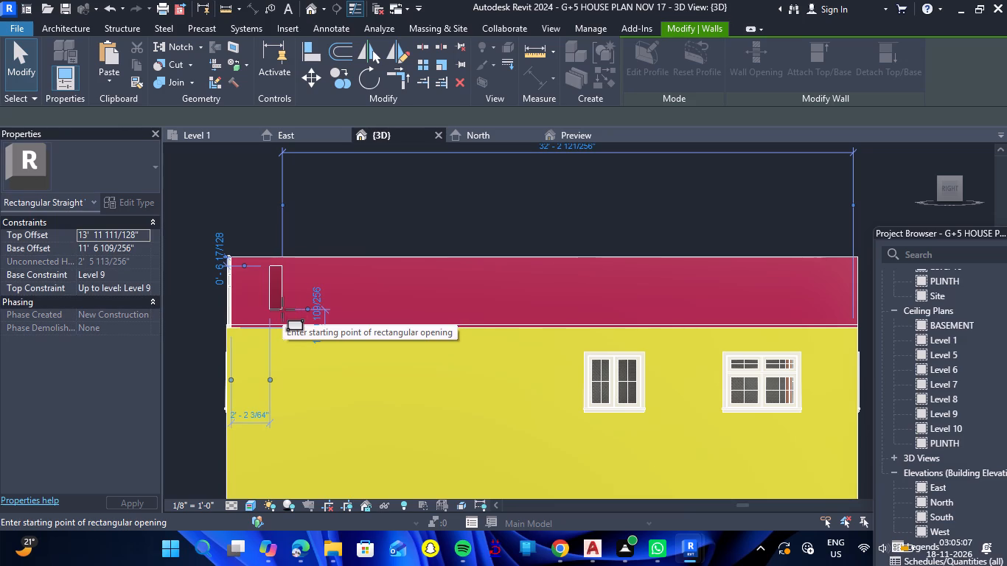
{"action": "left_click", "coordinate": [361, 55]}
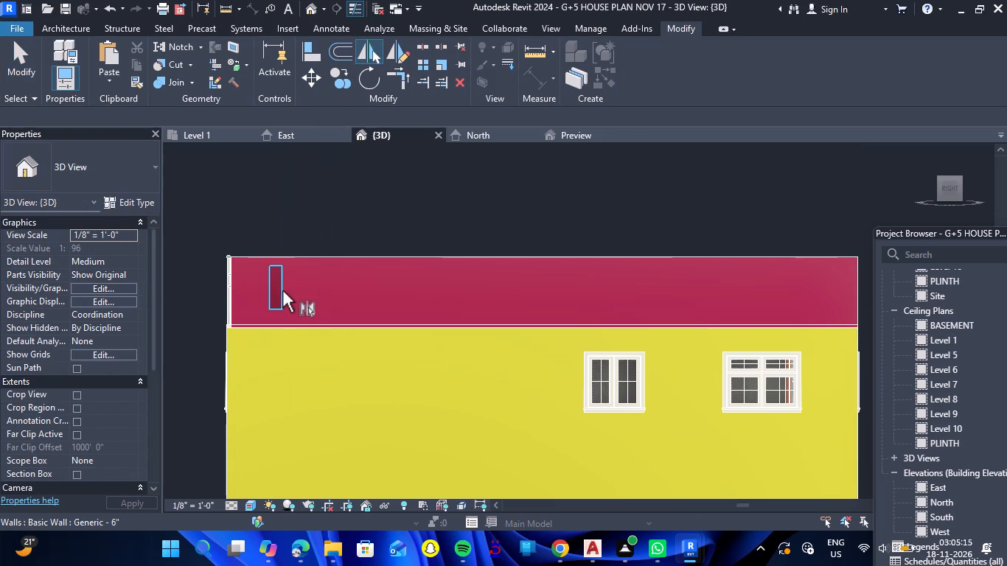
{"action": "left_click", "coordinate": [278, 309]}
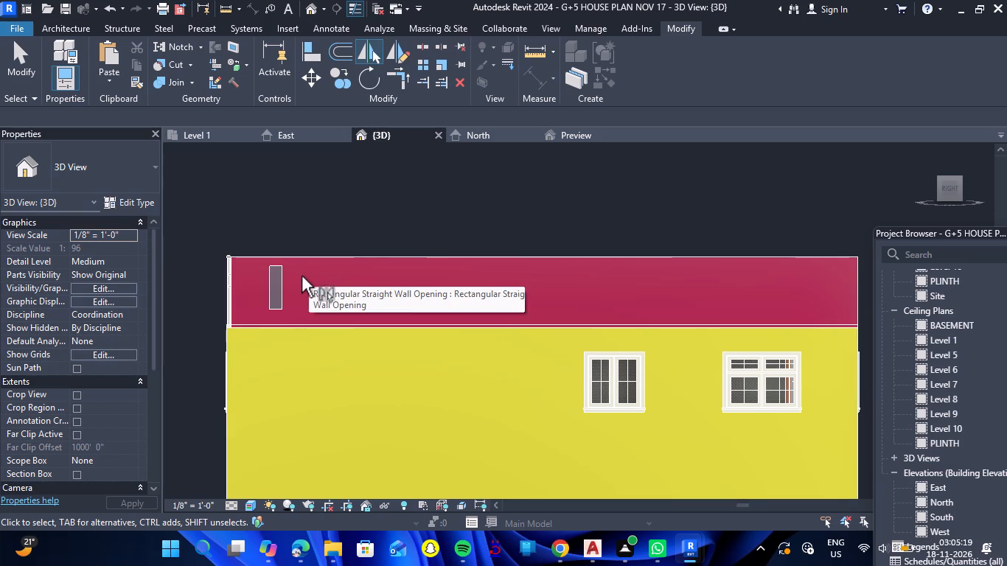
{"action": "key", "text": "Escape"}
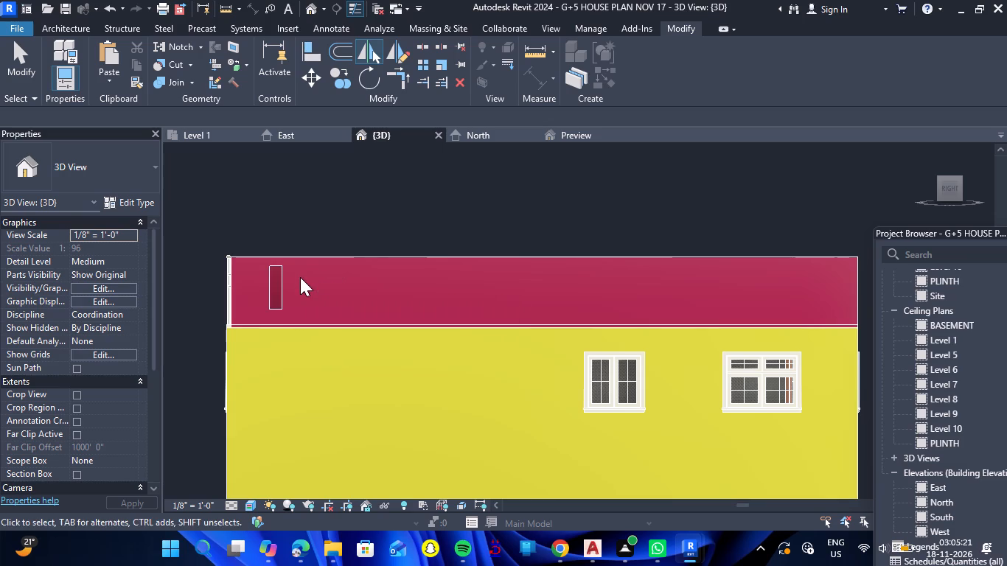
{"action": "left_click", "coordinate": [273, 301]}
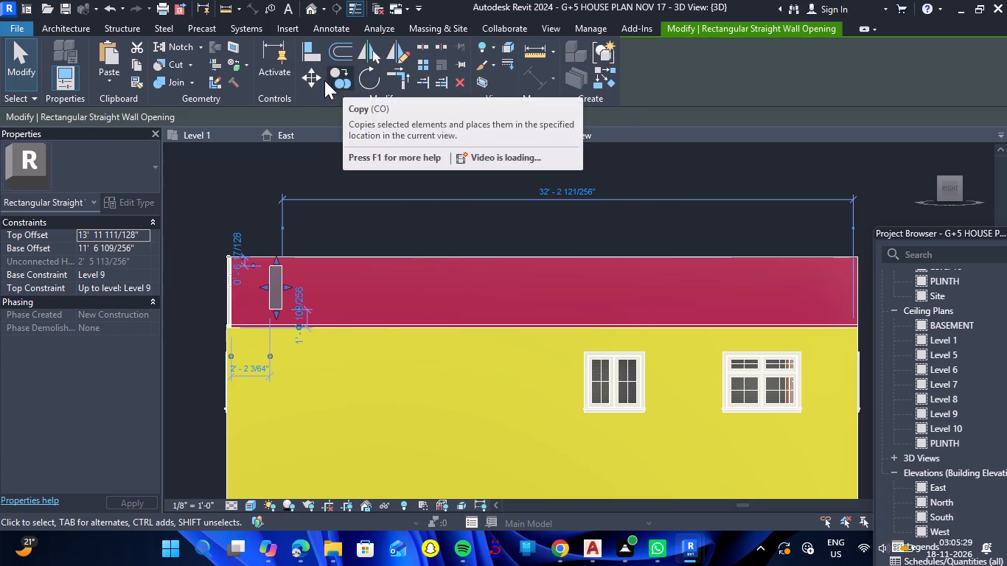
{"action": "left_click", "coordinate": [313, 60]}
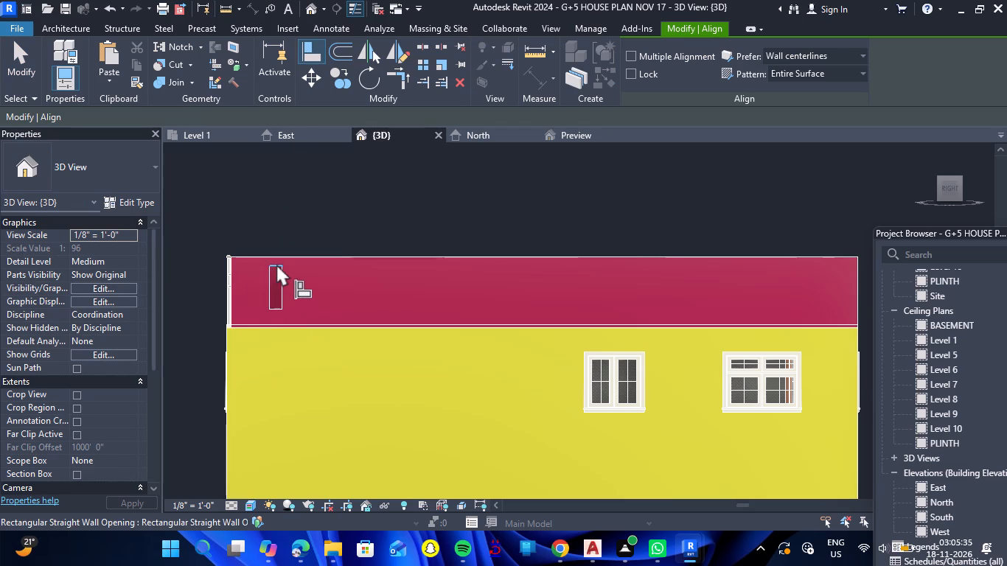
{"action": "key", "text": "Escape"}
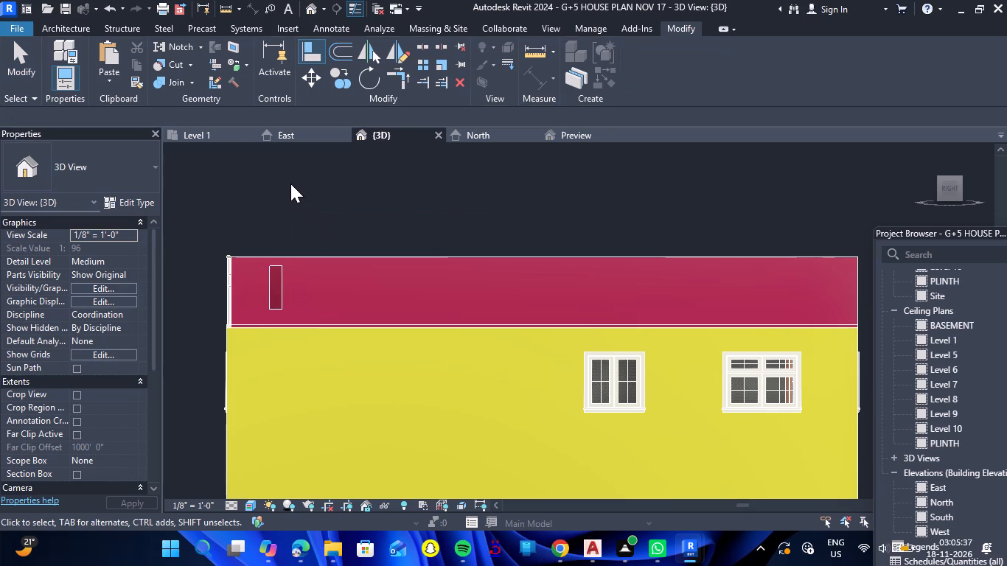
Try to array the narrow parapet opening as 10 grouped members, with the last one near the far end of the right-elevation parapet.
{"action": "left_click", "coordinate": [273, 306]}
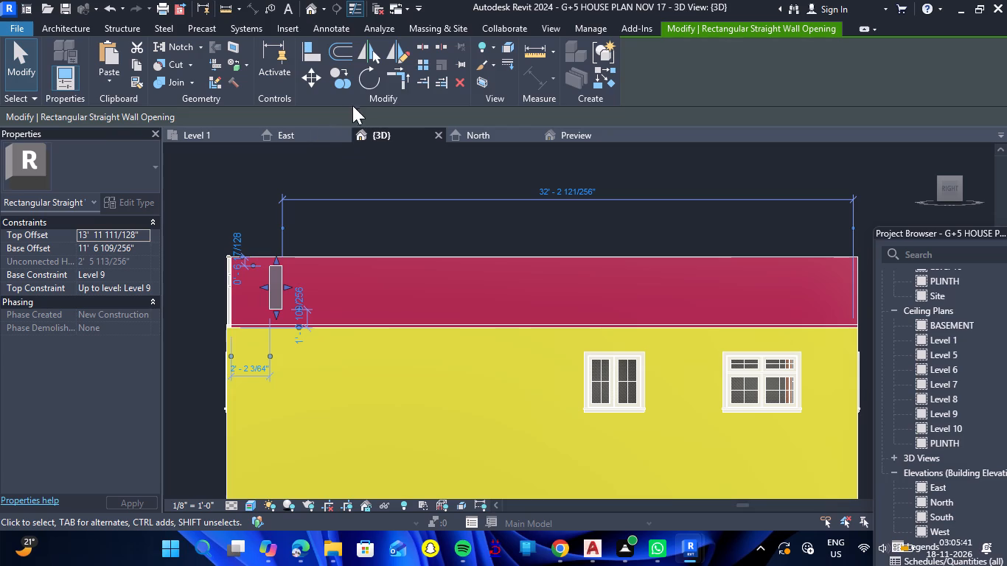
{"action": "left_click", "coordinate": [416, 65]}
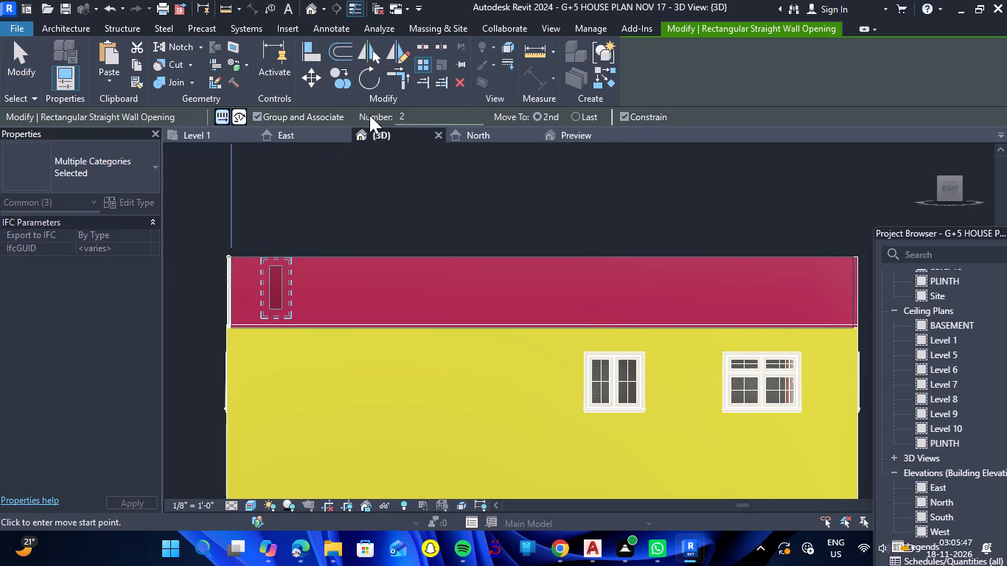
{"action": "left_click", "coordinate": [413, 115]}
{"action": "key", "text": "BackSpace"}
{"action": "type", "text": "10"}
{"action": "key", "text": "Return"}
{"action": "left_click", "coordinate": [580, 115]}
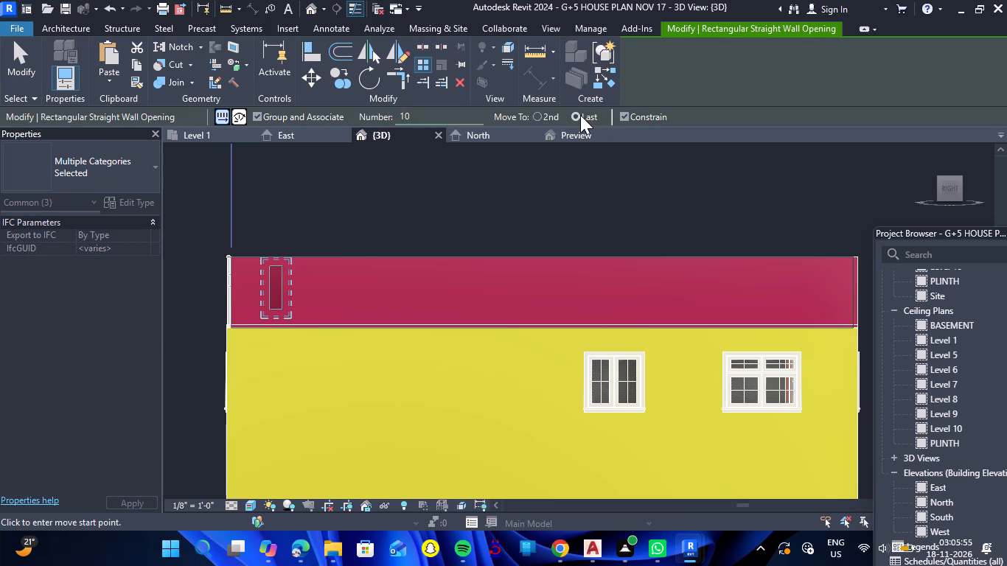
{"action": "left_click", "coordinate": [274, 258]}
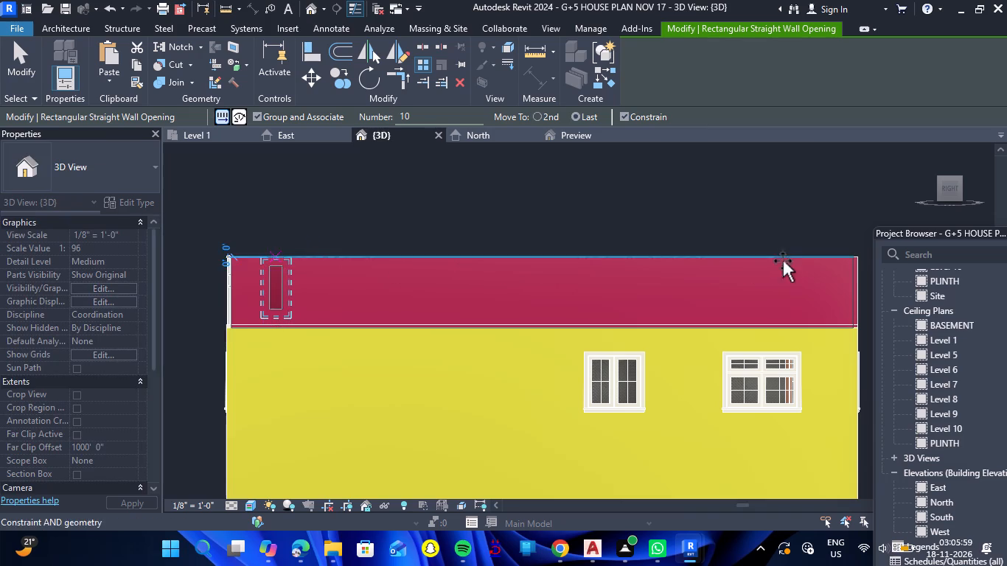
{"action": "left_click", "coordinate": [832, 257]}
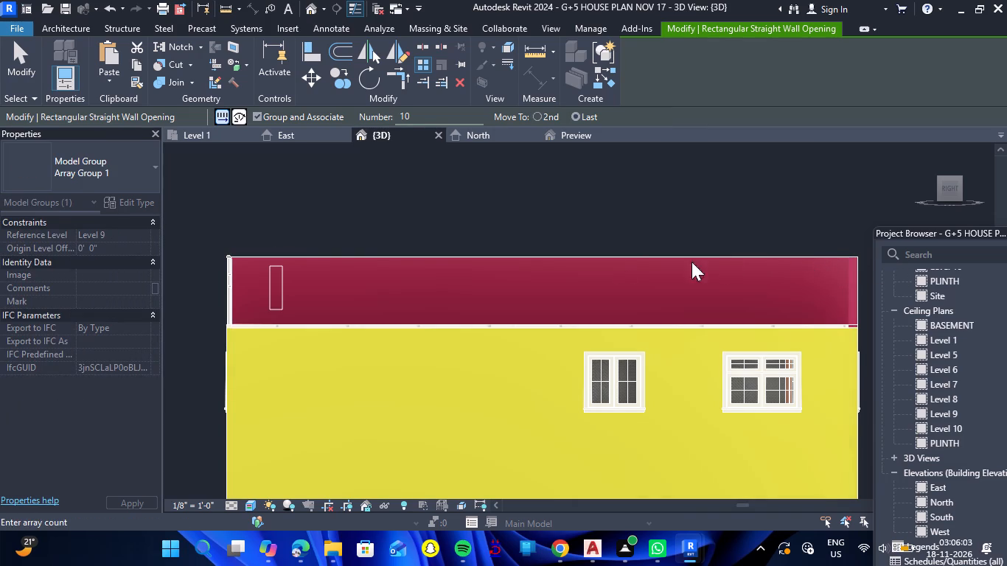
{"action": "left_click", "coordinate": [279, 307]}
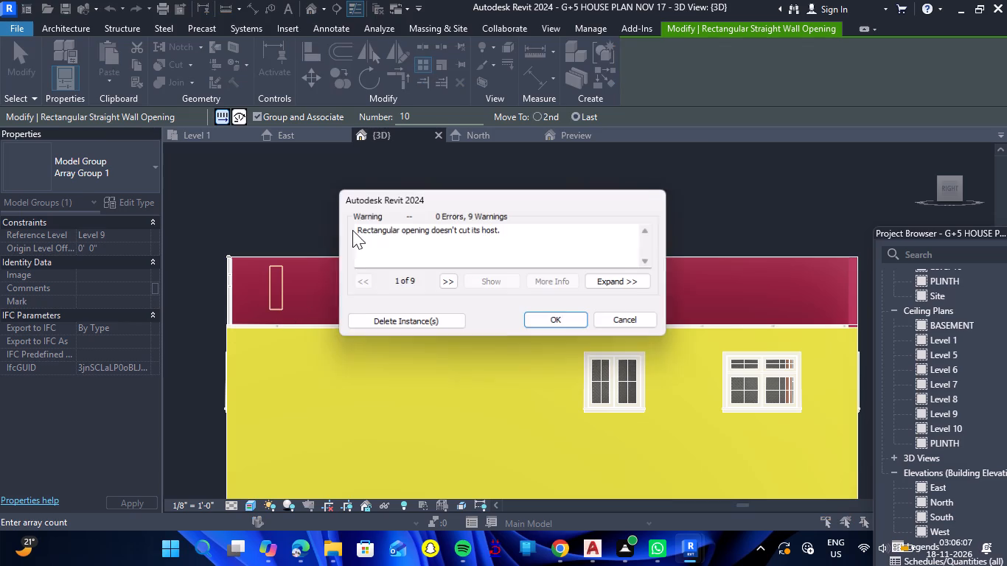
{"action": "scroll", "coordinate": [354, 230], "scroll_direction": "down", "scroll_amount": 3}
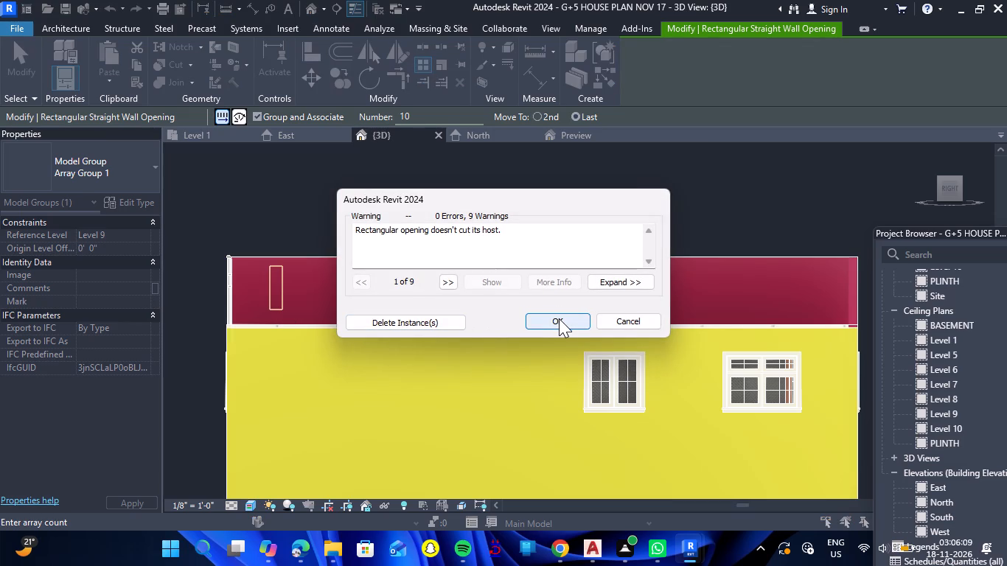
{"action": "left_click", "coordinate": [559, 318]}
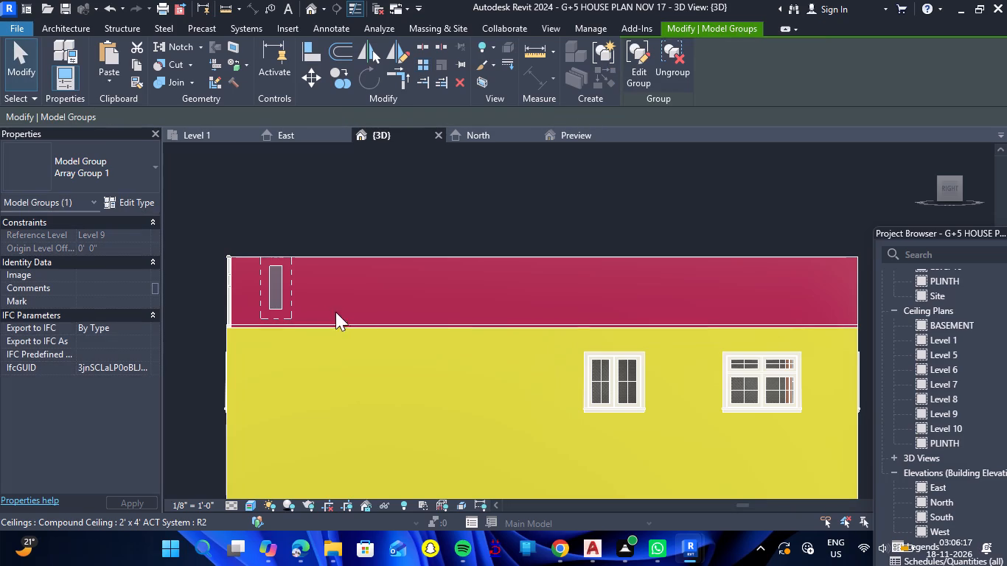
{"action": "left_click", "coordinate": [290, 282]}
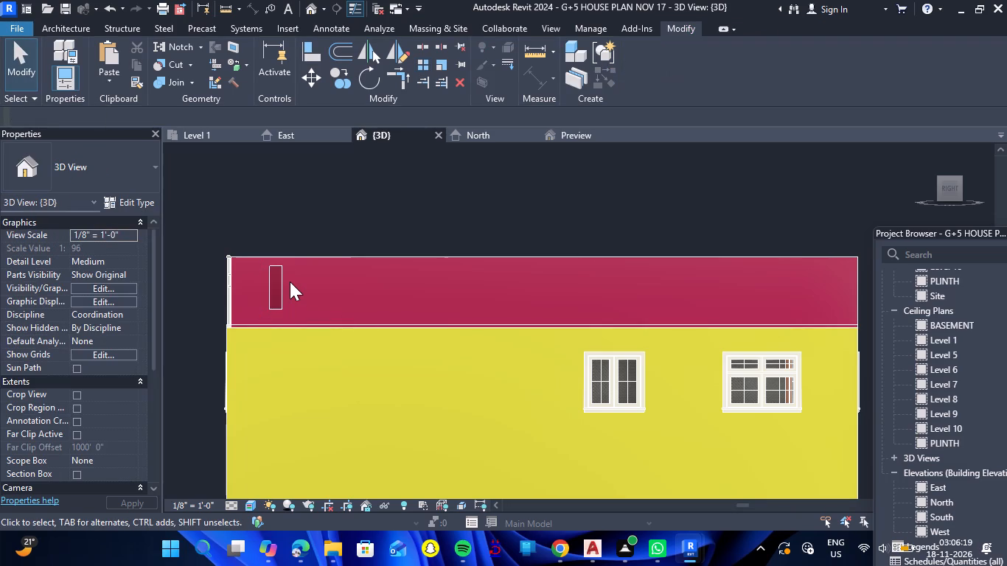
Try to array the grouped parapet opening as 2 members, spacing from its top midpoint along the parapet to the last member.
{"action": "scroll", "coordinate": [346, 231], "scroll_direction": "down", "scroll_amount": 2}
{"action": "scroll", "coordinate": [293, 269], "scroll_direction": "up", "scroll_amount": 4}
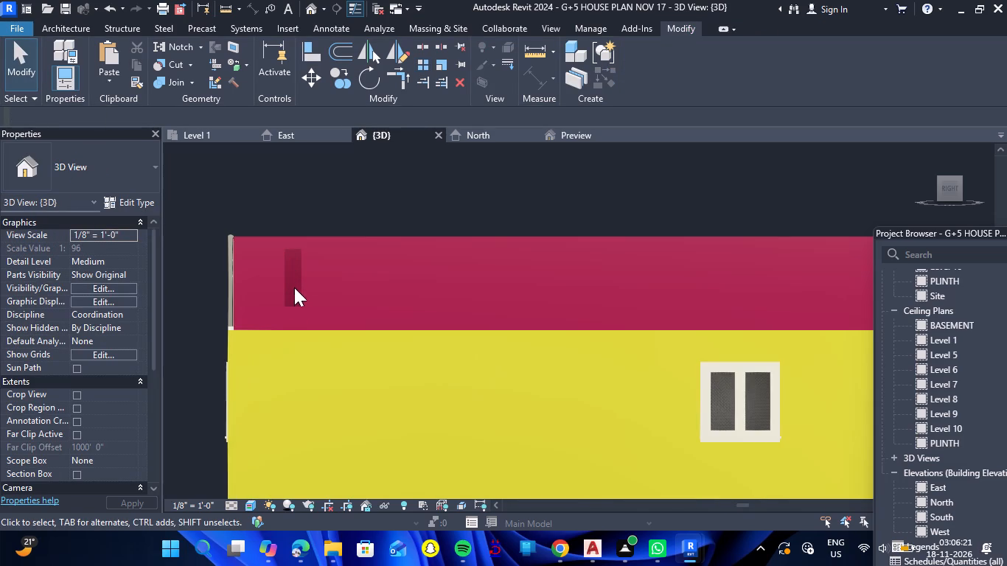
{"action": "left_click", "coordinate": [298, 307]}
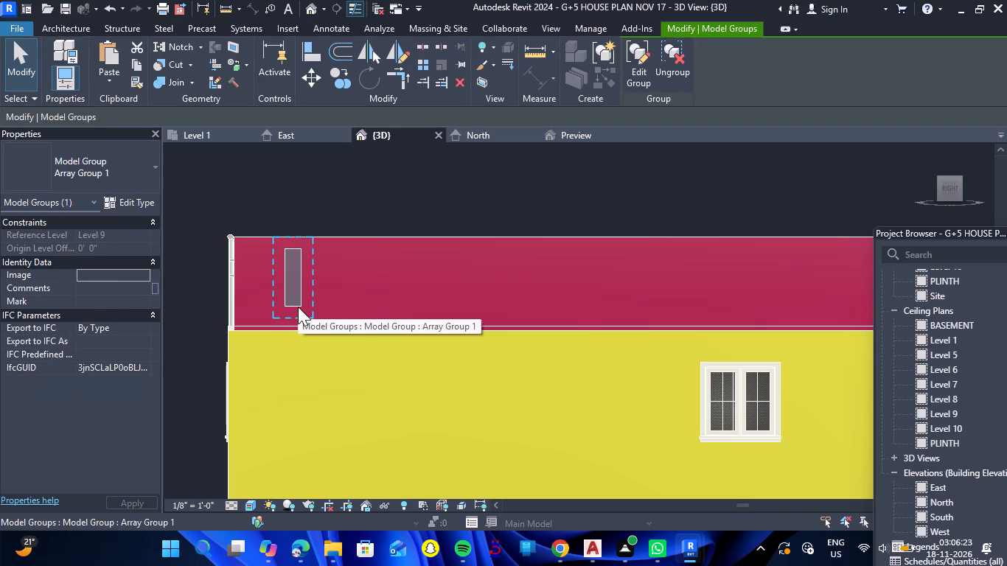
{"action": "left_click", "coordinate": [426, 66]}
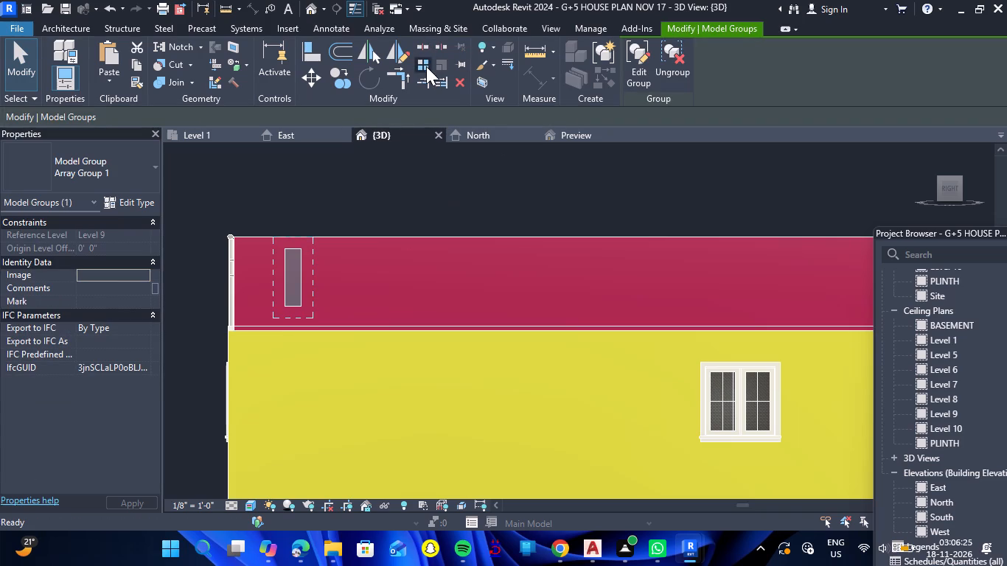
{"action": "left_click", "coordinate": [293, 250]}
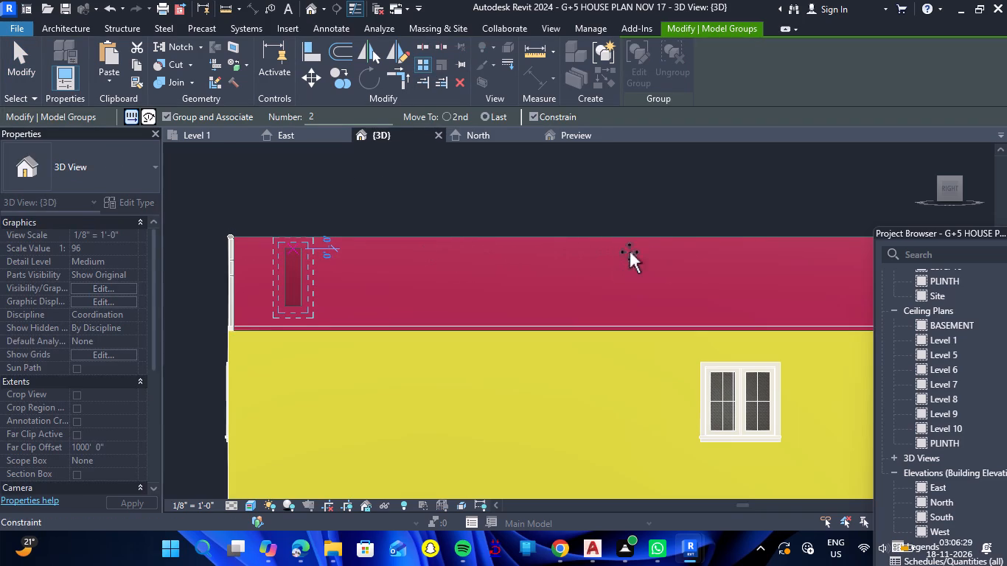
{"action": "left_click", "coordinate": [835, 248]}
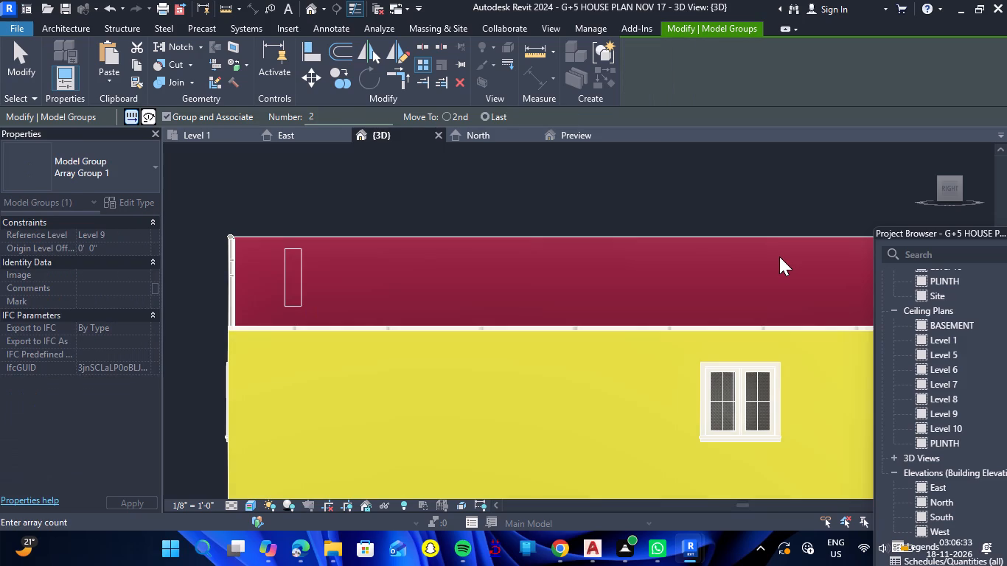
{"action": "scroll", "coordinate": [504, 255], "scroll_direction": "down", "scroll_amount": 6}
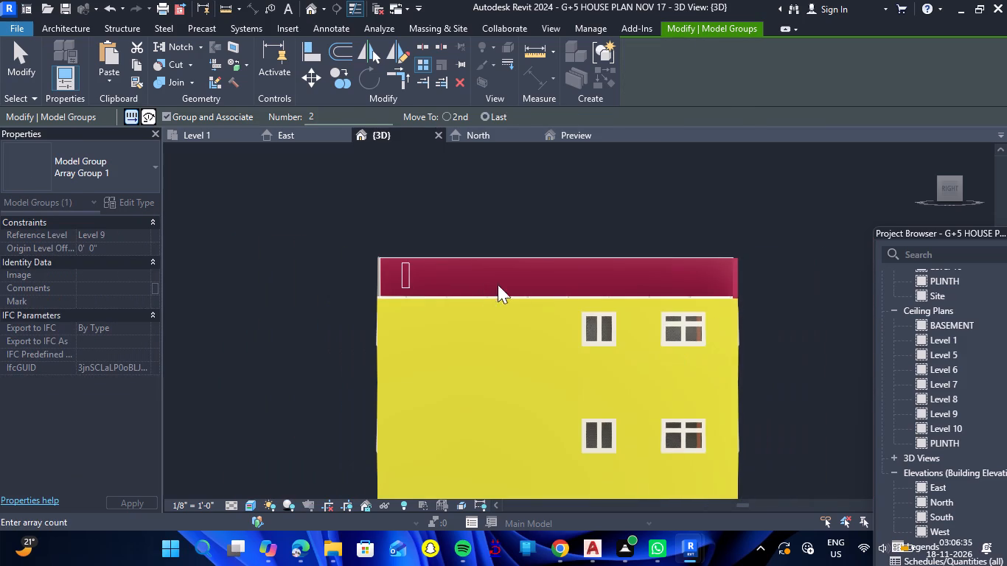
{"action": "left_click_drag", "start_coordinate": [448, 350], "coordinate": [526, 358]}
{"action": "right_click_drag", "start_coordinate": [448, 350], "coordinate": [526, 358], "text": "shift"}
{"action": "left_click", "coordinate": [550, 320]}
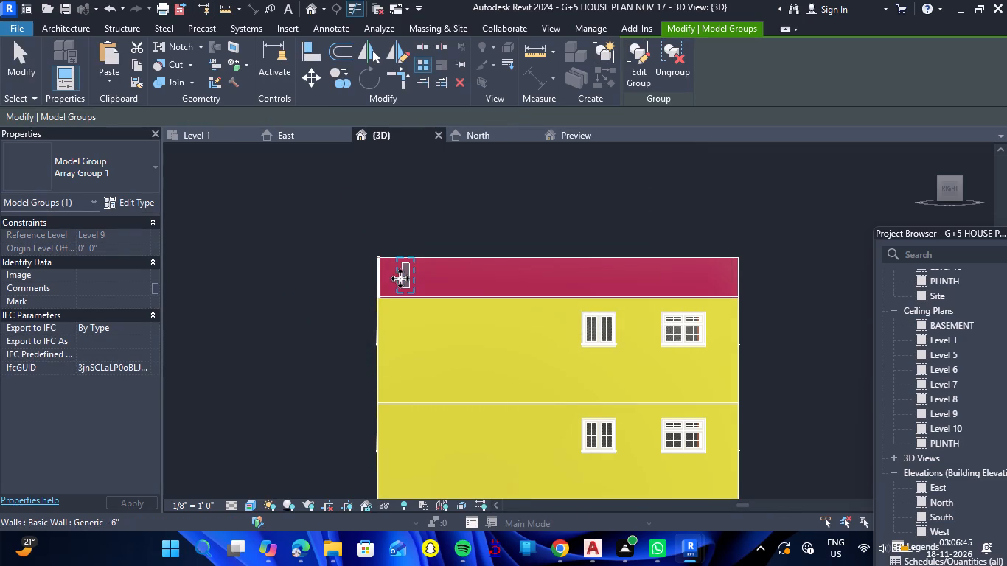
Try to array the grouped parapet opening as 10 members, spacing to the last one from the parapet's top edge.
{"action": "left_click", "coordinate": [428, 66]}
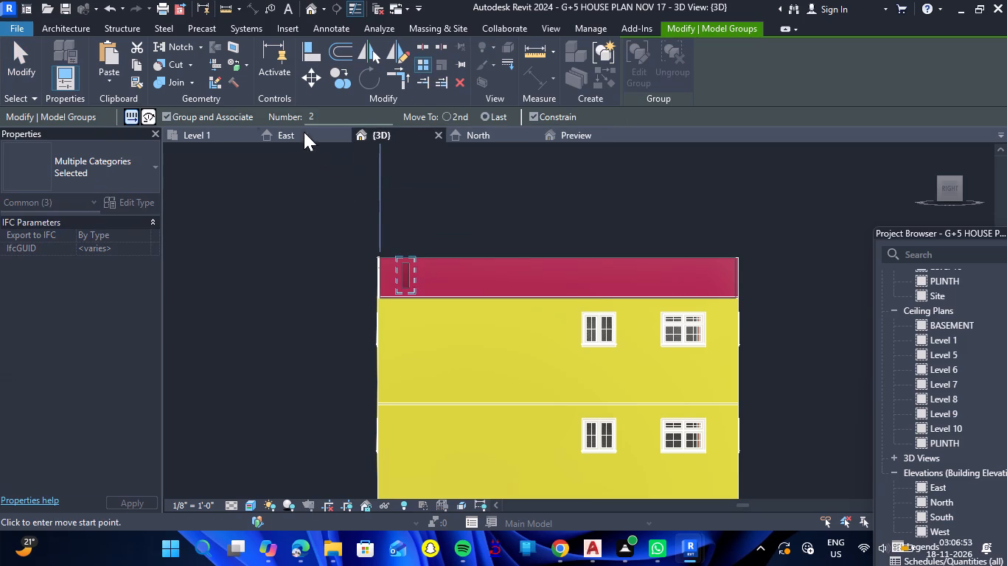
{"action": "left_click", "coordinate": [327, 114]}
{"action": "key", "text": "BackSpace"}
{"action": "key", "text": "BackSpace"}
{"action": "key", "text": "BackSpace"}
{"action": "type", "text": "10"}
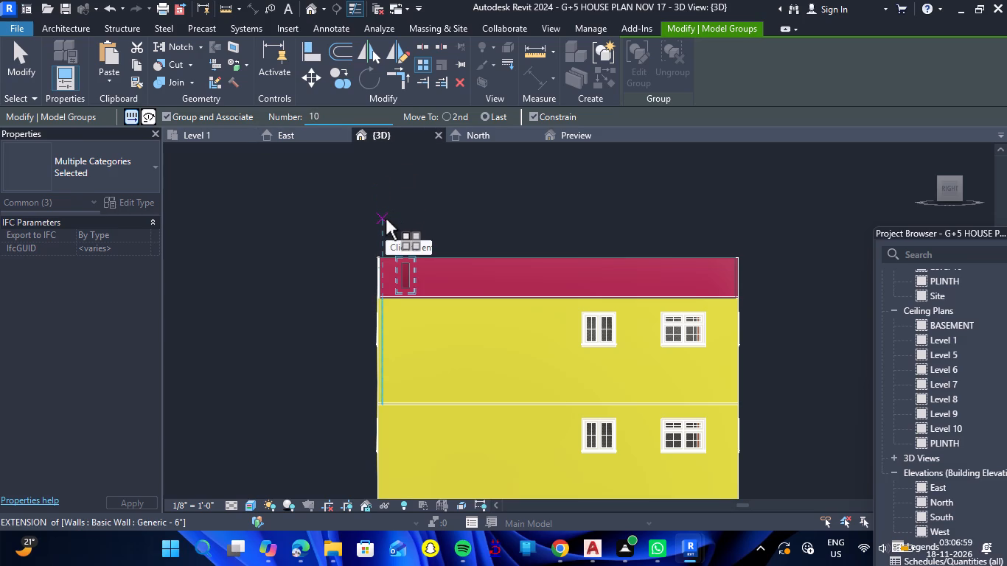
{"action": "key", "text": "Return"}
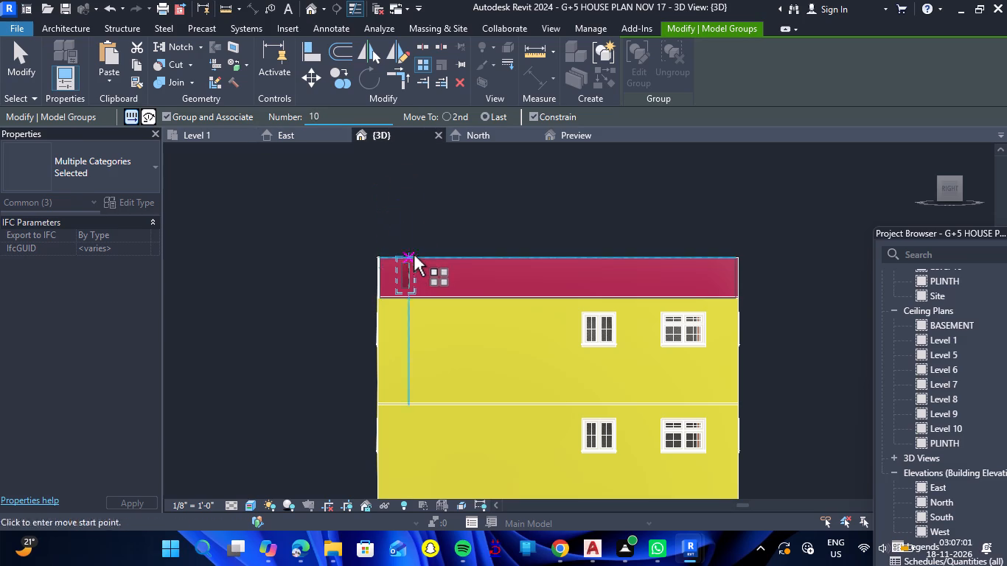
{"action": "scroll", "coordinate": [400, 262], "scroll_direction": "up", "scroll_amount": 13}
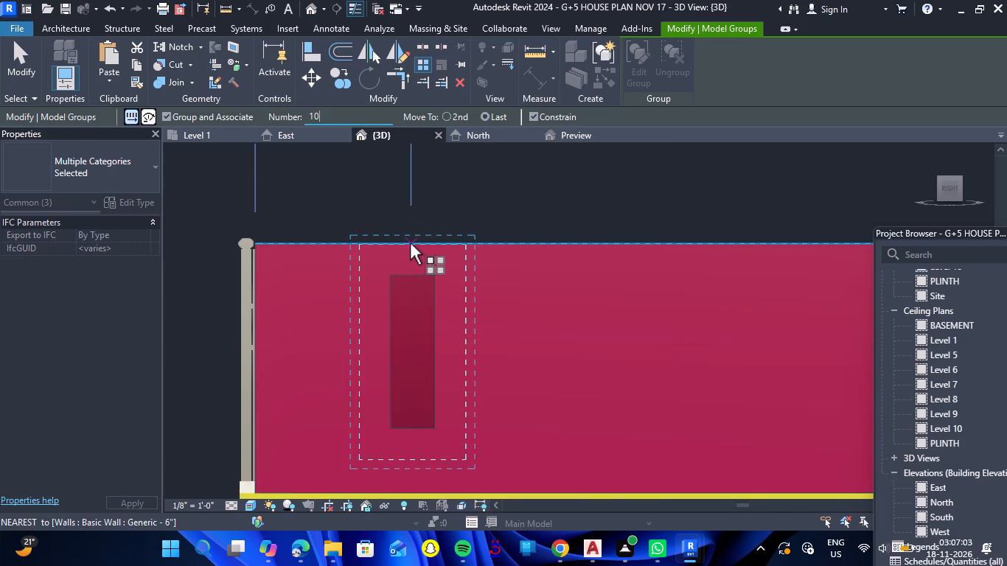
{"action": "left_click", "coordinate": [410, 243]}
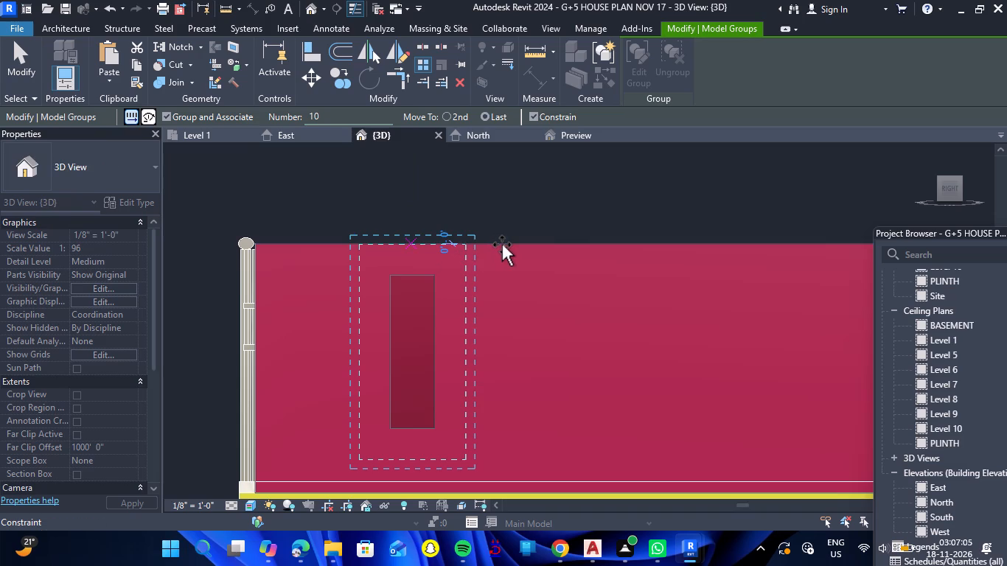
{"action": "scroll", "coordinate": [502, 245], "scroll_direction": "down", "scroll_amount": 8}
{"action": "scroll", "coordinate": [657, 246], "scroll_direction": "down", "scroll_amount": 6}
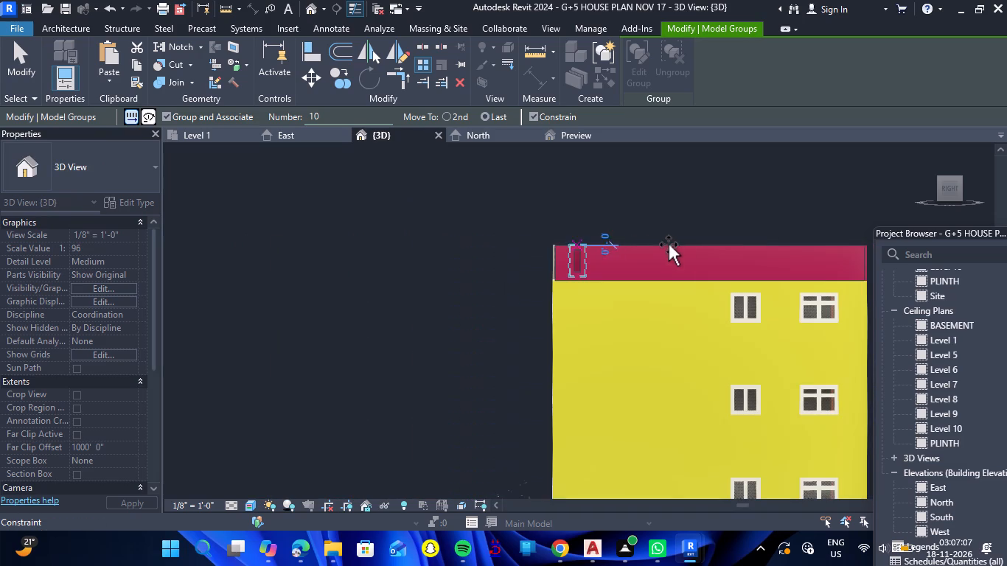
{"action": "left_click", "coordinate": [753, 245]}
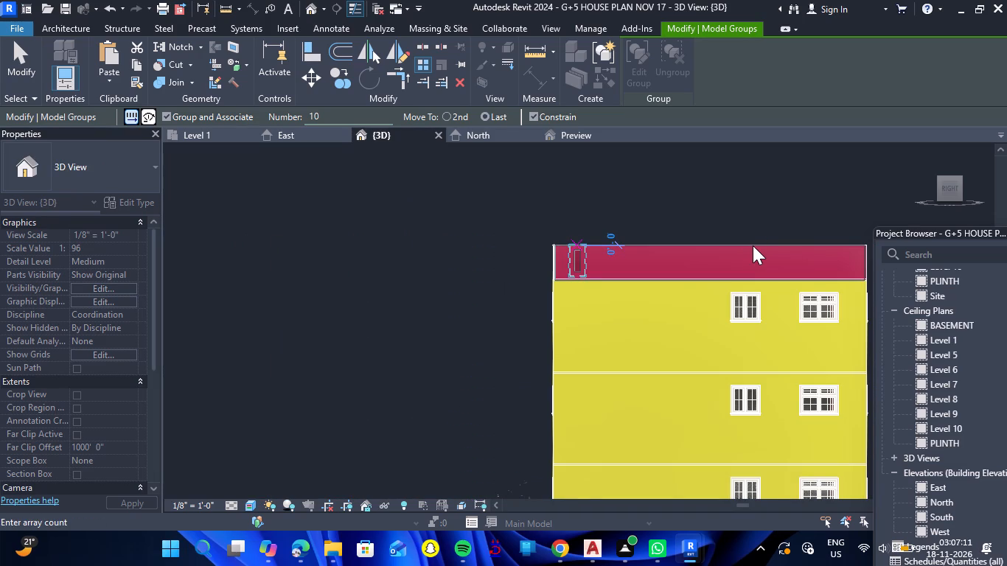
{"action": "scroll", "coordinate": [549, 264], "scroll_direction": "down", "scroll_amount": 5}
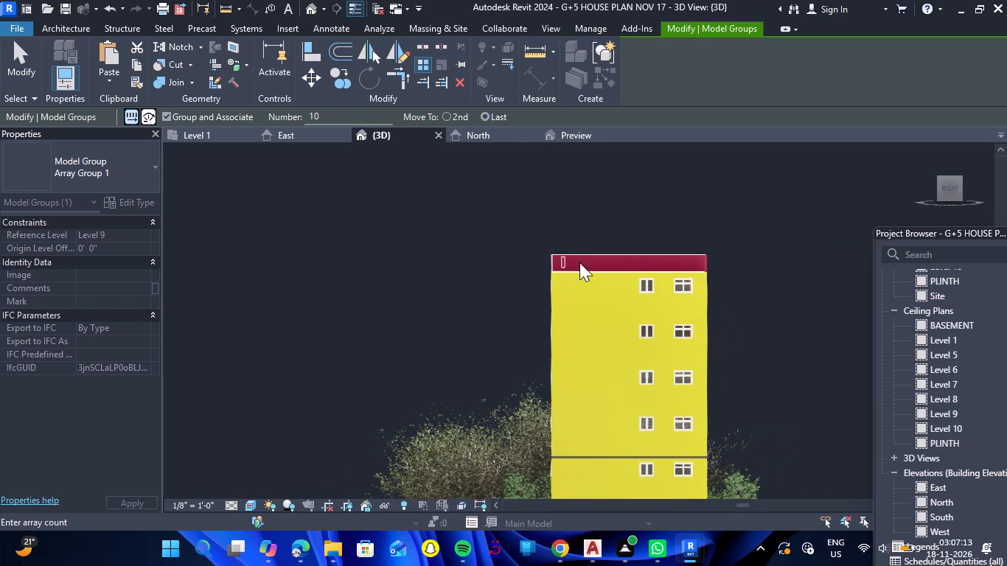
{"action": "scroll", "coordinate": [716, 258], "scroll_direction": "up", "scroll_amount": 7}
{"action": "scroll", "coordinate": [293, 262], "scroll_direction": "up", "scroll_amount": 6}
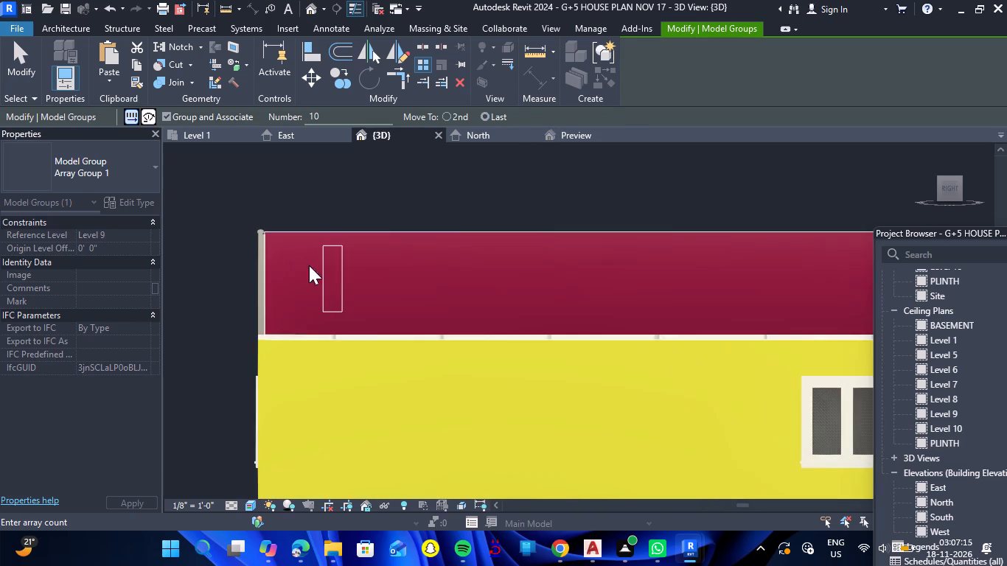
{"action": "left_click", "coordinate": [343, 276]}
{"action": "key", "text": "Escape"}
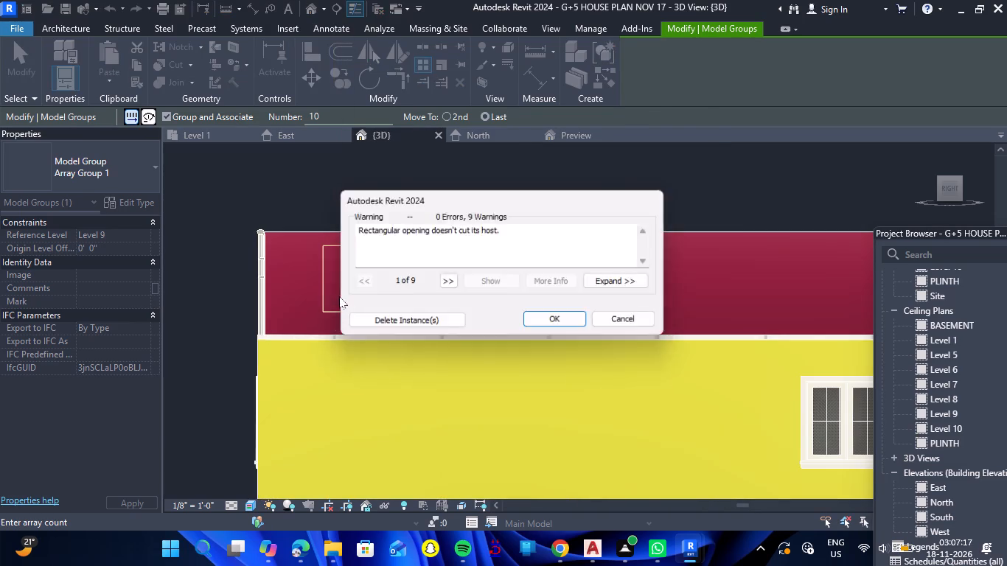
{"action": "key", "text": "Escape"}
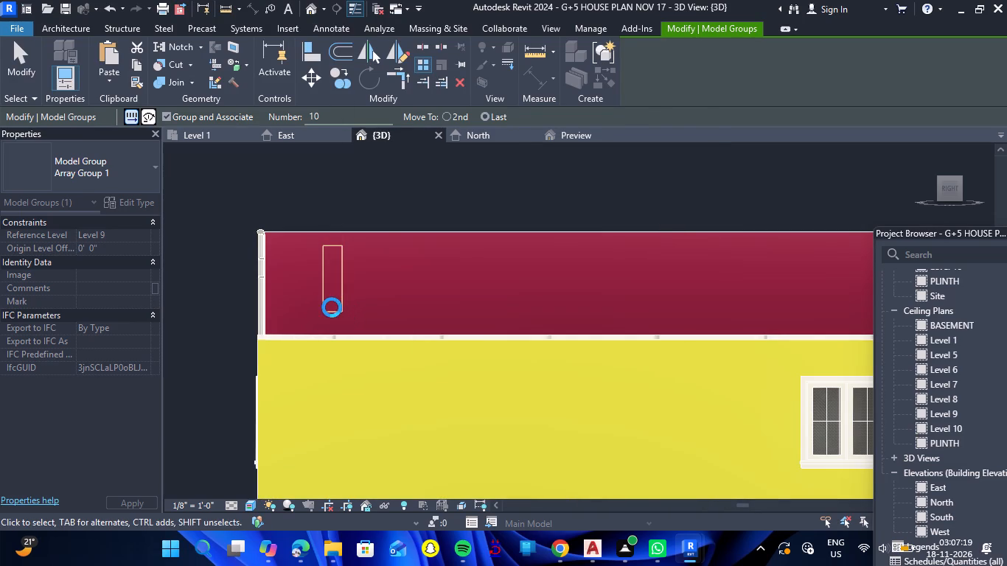
Copy the grouped narrow parapet opening horizontally along the parapet's top edge, placing one copy beside the original.
{"action": "scroll", "coordinate": [392, 271], "scroll_direction": "up", "scroll_amount": 6}
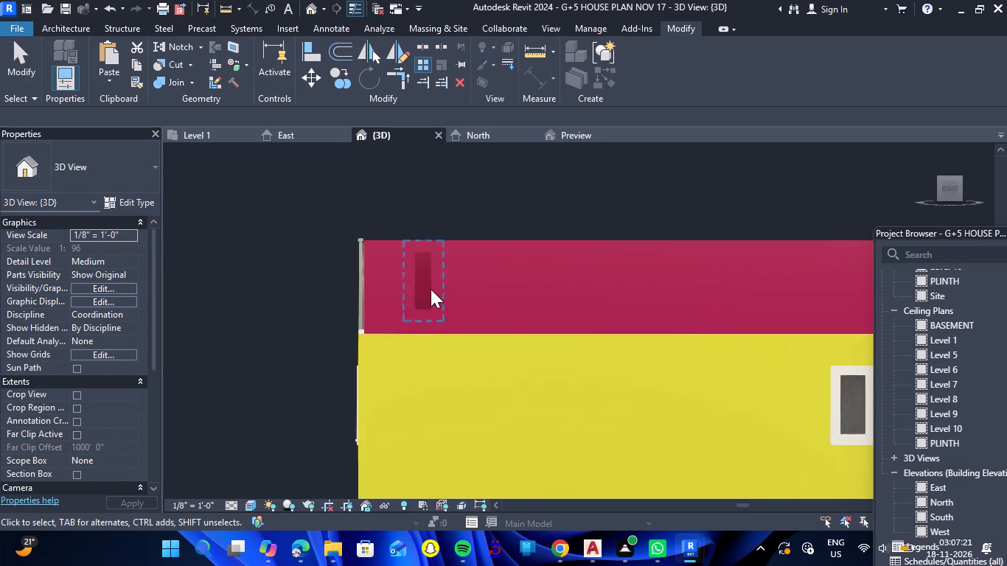
{"action": "scroll", "coordinate": [441, 291], "scroll_direction": "up", "scroll_amount": 5}
{"action": "left_click", "coordinate": [425, 307]}
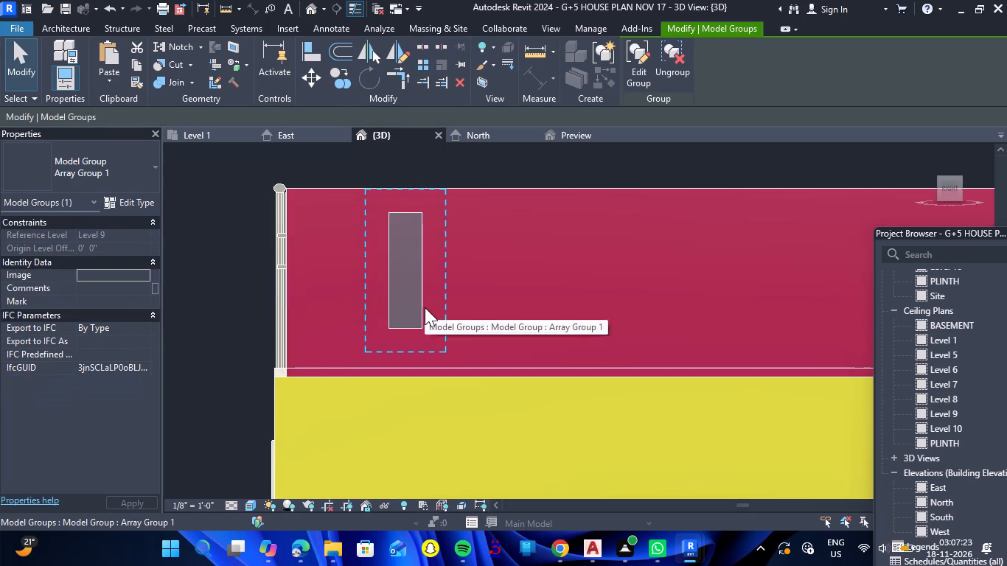
{"action": "left_click", "coordinate": [336, 92]}
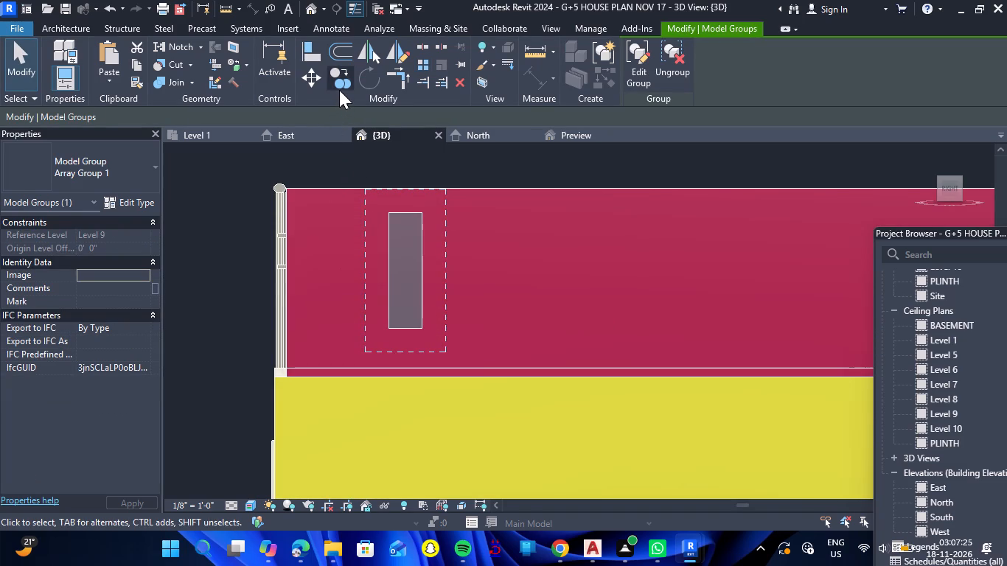
{"action": "left_click", "coordinate": [339, 90]}
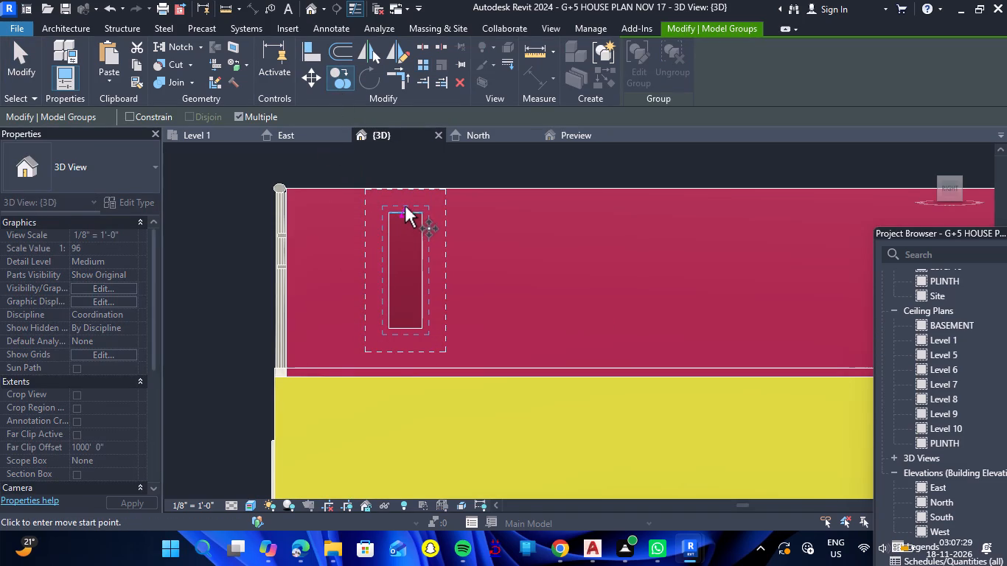
{"action": "left_click", "coordinate": [407, 184]}
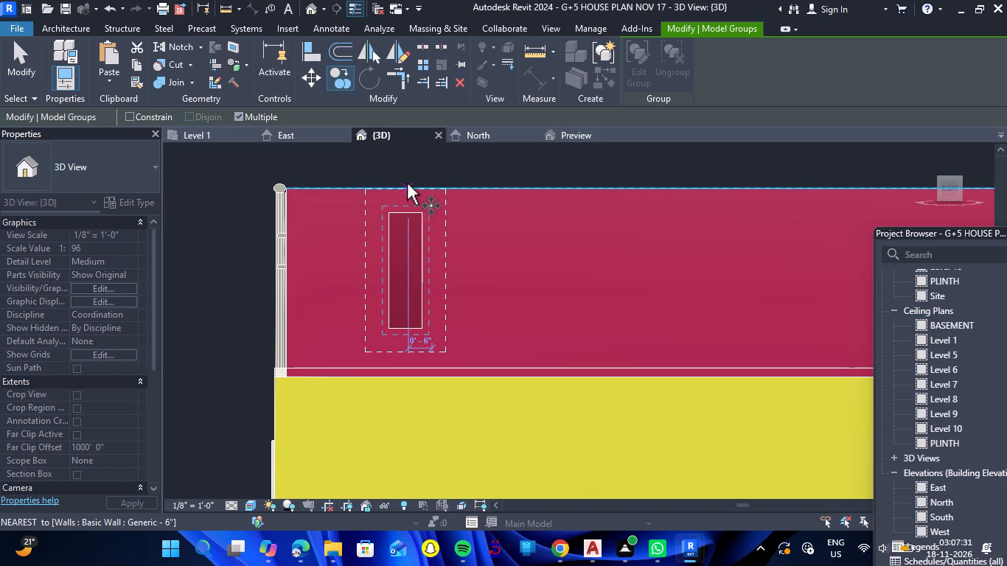
{"action": "left_click", "coordinate": [523, 192]}
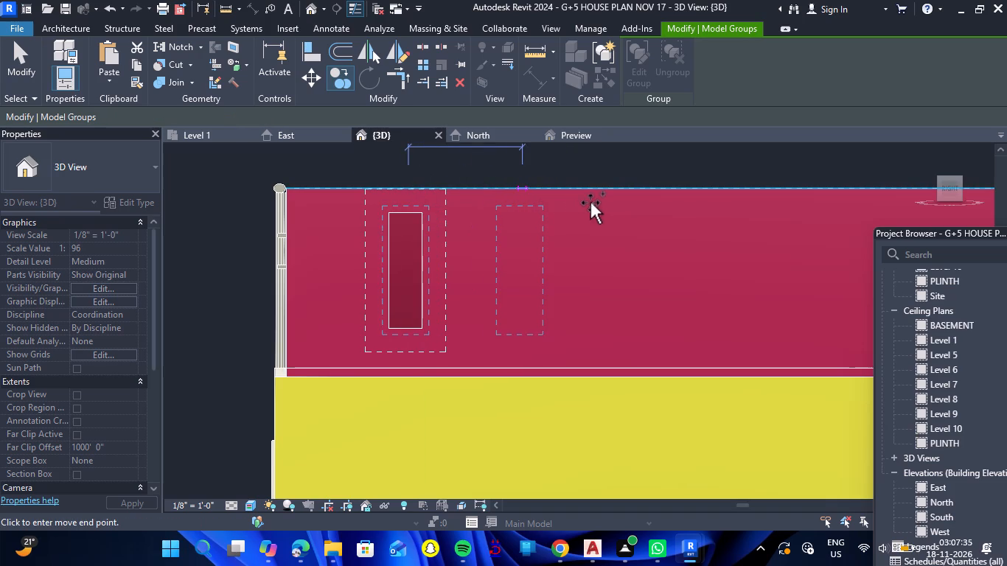
{"action": "scroll", "coordinate": [339, 236], "scroll_direction": "down", "scroll_amount": 6}
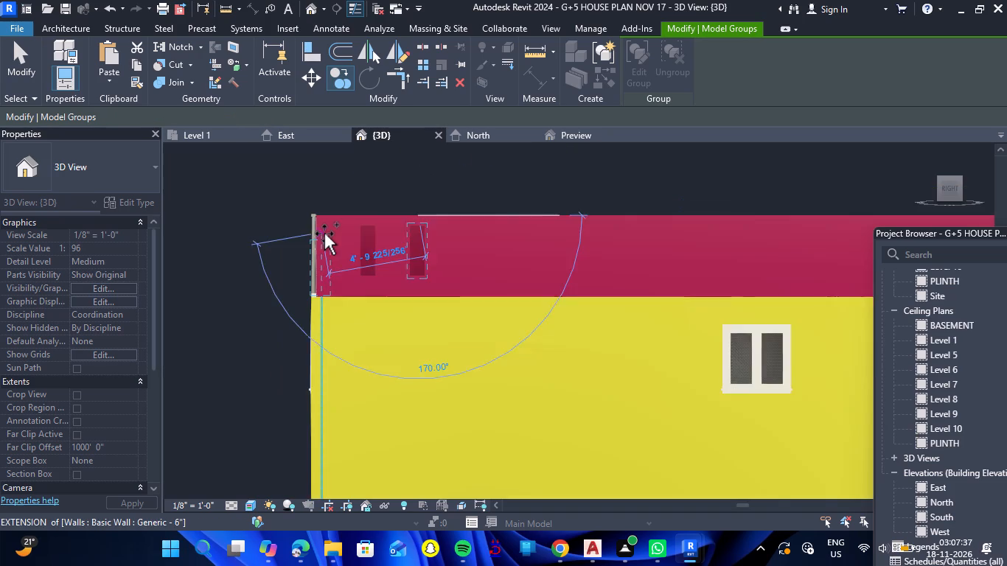
{"action": "scroll", "coordinate": [324, 234], "scroll_direction": "down", "scroll_amount": 2}
{"action": "scroll", "coordinate": [395, 217], "scroll_direction": "up", "scroll_amount": 1}
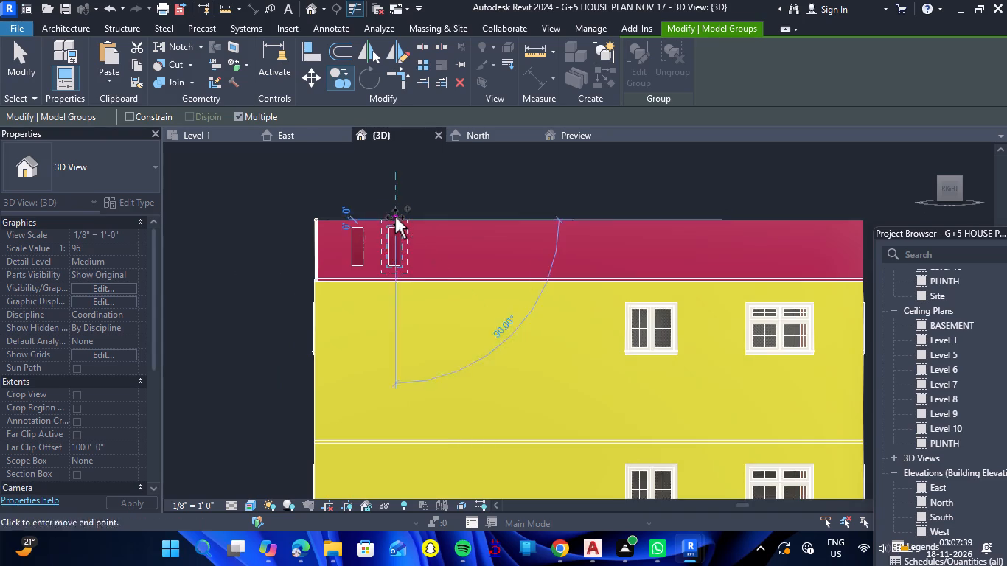
{"action": "scroll", "coordinate": [395, 217], "scroll_direction": "up", "scroll_amount": 6}
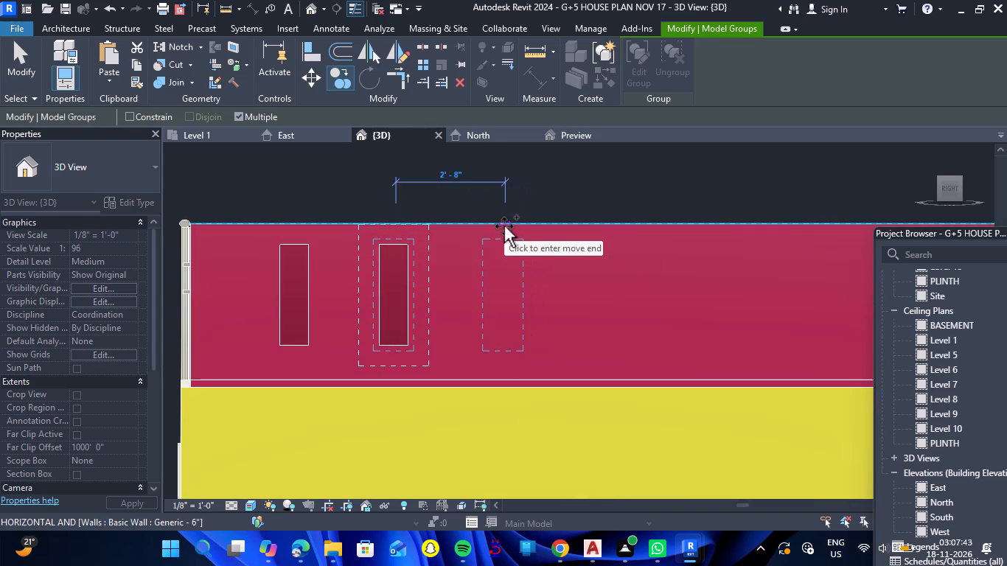
{"action": "key", "text": "Escape"}
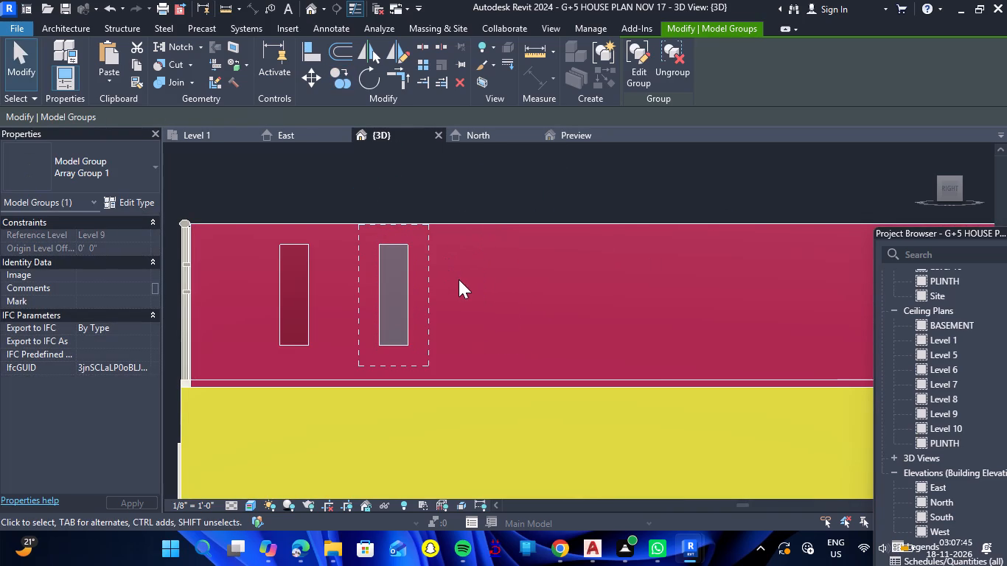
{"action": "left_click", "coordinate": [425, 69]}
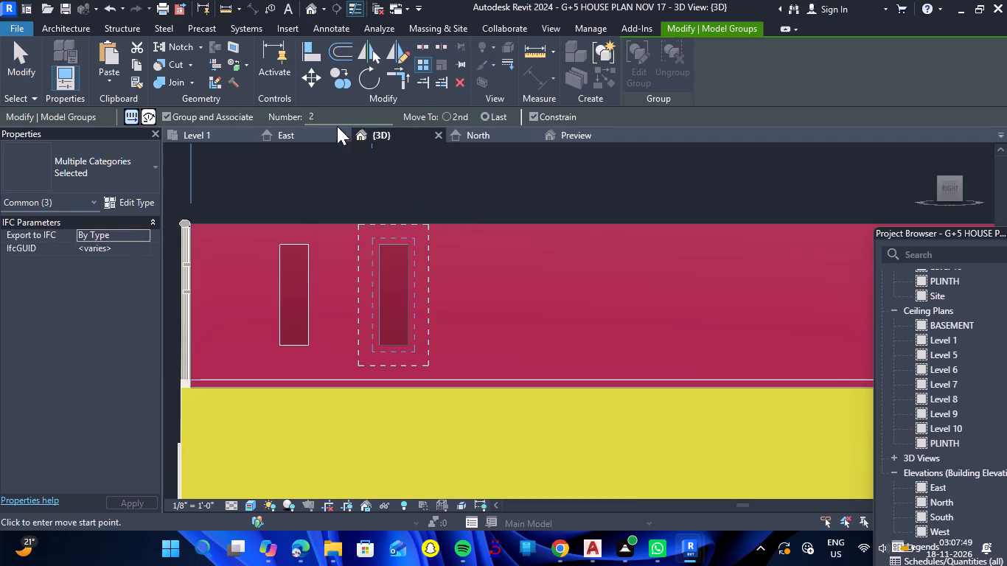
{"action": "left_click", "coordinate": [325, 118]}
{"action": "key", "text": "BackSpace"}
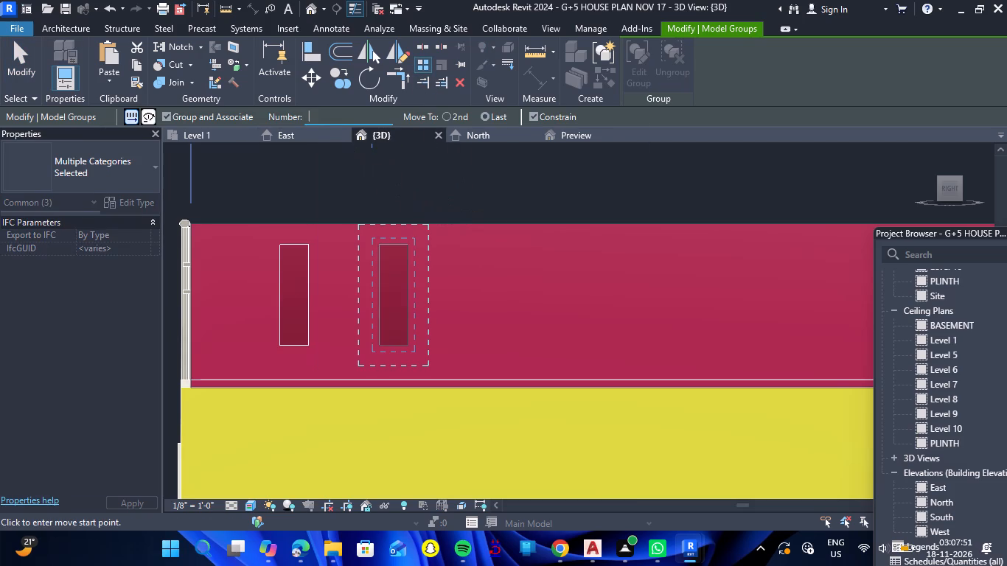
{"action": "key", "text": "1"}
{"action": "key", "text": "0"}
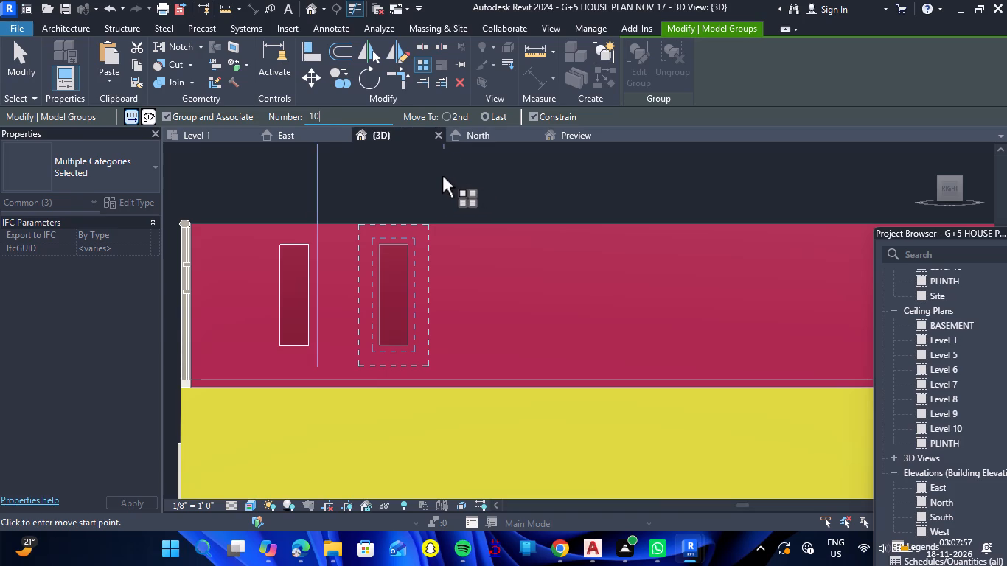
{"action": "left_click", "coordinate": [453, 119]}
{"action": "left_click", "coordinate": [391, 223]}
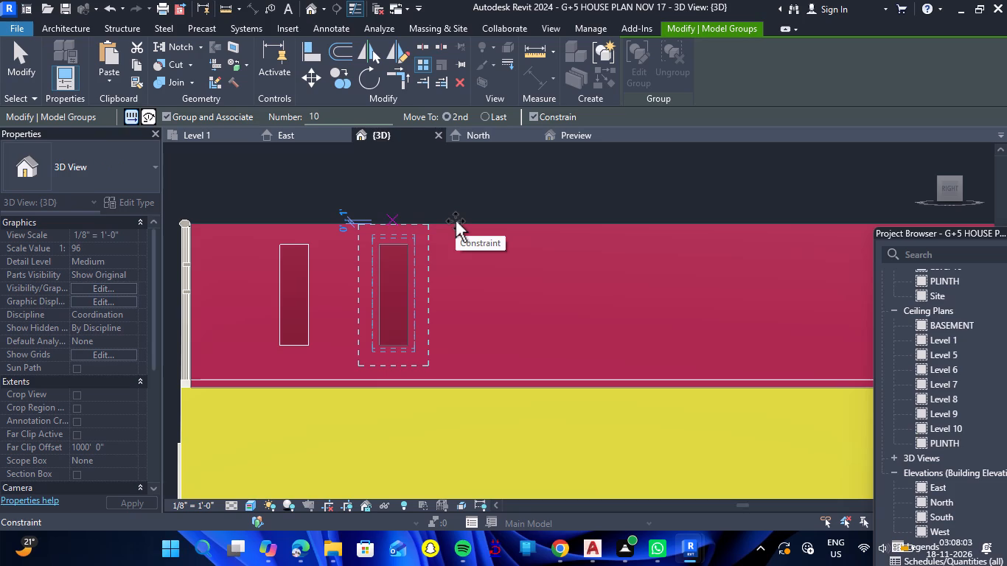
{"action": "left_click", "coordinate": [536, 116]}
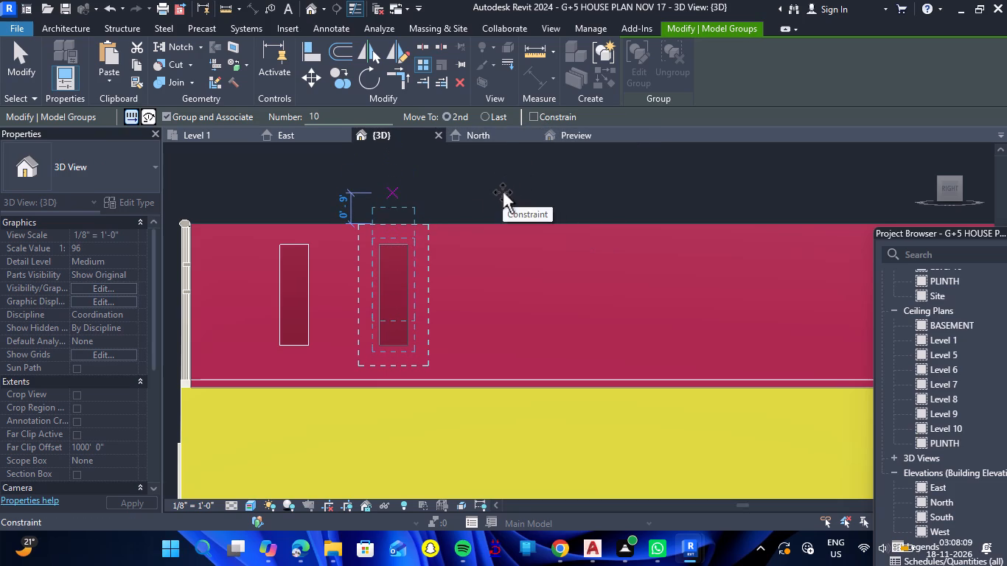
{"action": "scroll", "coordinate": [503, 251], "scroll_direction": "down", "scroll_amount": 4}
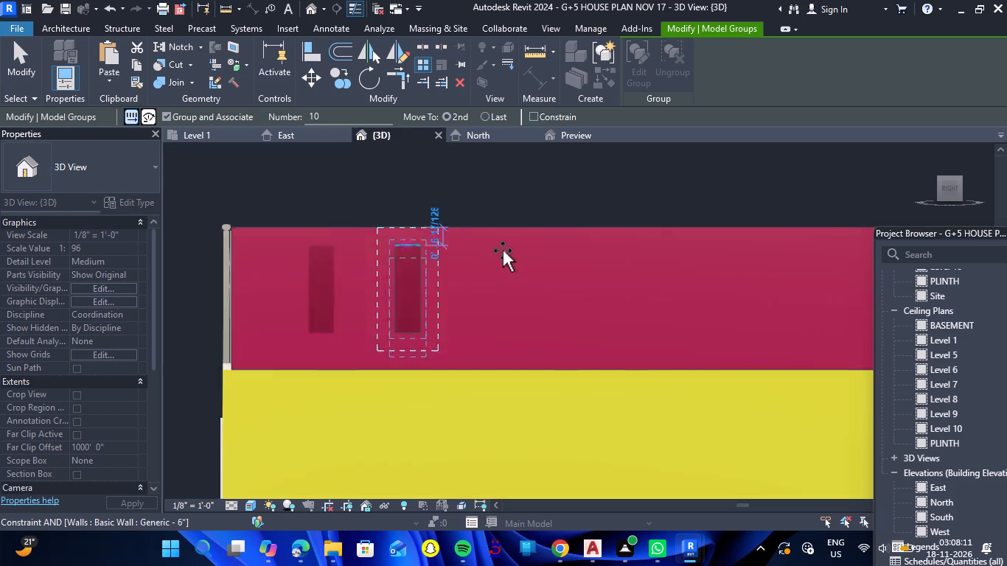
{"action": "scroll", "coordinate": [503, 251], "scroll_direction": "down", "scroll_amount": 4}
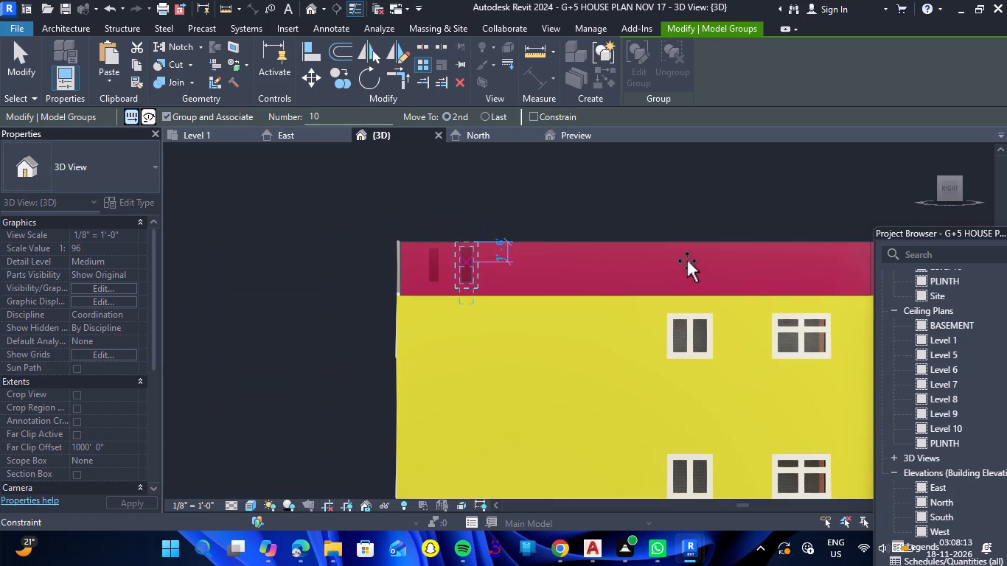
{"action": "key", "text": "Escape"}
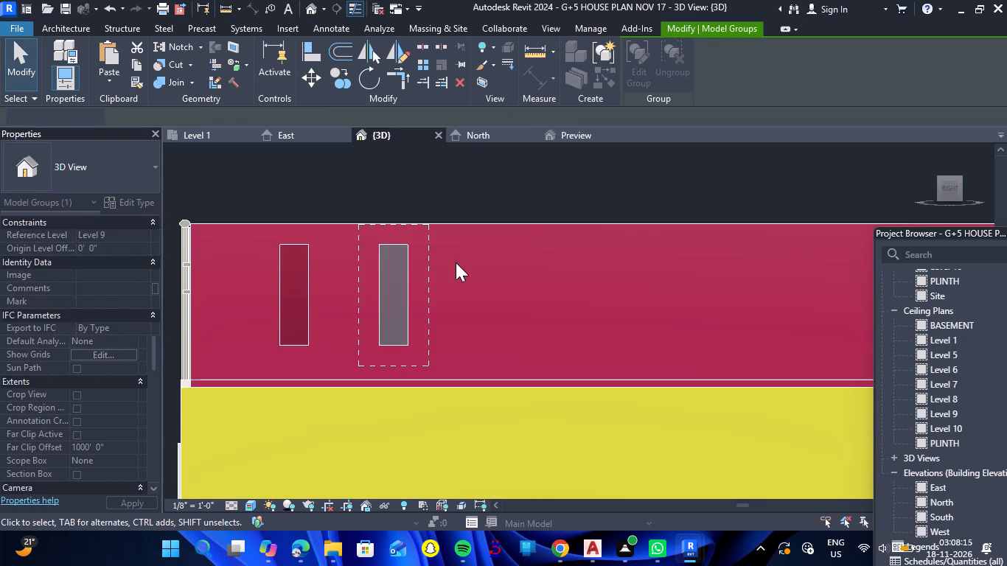
Array the copied parapet opening as 10 grouped members with Constrain off, spacing to the last member about 8" below its top midpoint.
{"action": "scroll", "coordinate": [446, 262], "scroll_direction": "down", "scroll_amount": 5}
{"action": "scroll", "coordinate": [530, 265], "scroll_direction": "down", "scroll_amount": 5}
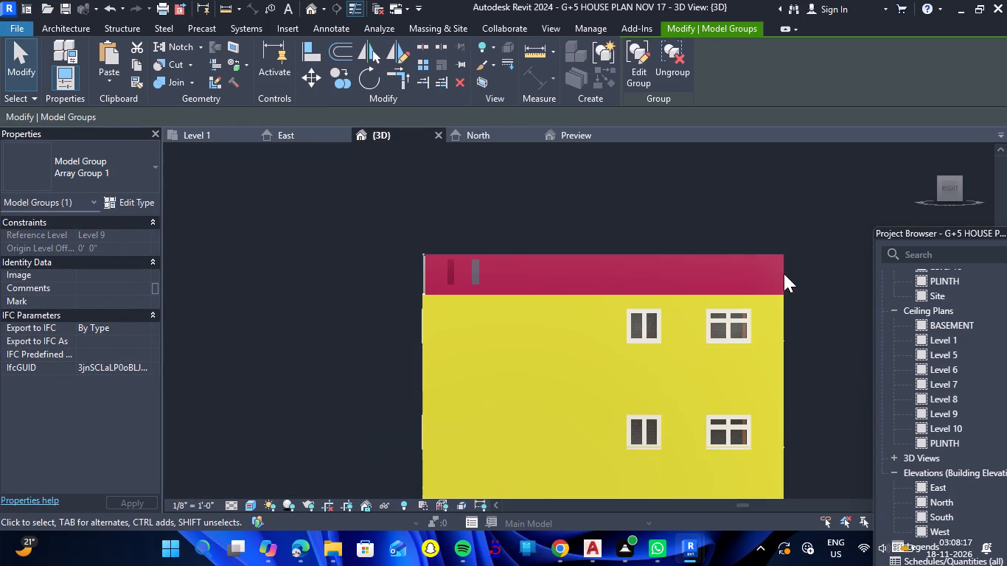
{"action": "scroll", "coordinate": [784, 273], "scroll_direction": "up", "scroll_amount": 5}
{"action": "scroll", "coordinate": [436, 278], "scroll_direction": "down", "scroll_amount": 3}
{"action": "scroll", "coordinate": [248, 272], "scroll_direction": "up", "scroll_amount": 3}
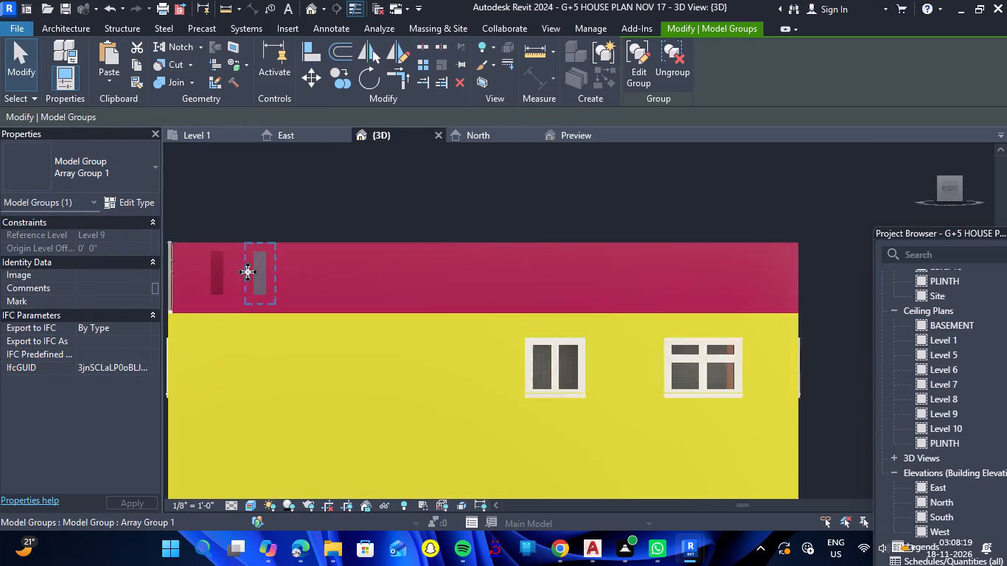
{"action": "scroll", "coordinate": [248, 272], "scroll_direction": "up", "scroll_amount": 2}
{"action": "left_click", "coordinate": [293, 275]}
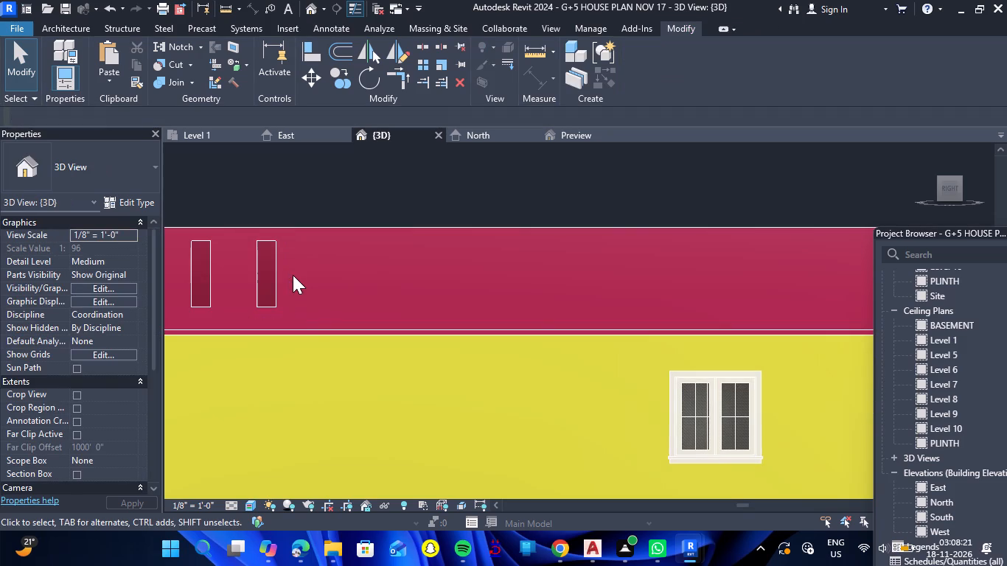
{"action": "left_click", "coordinate": [277, 283]}
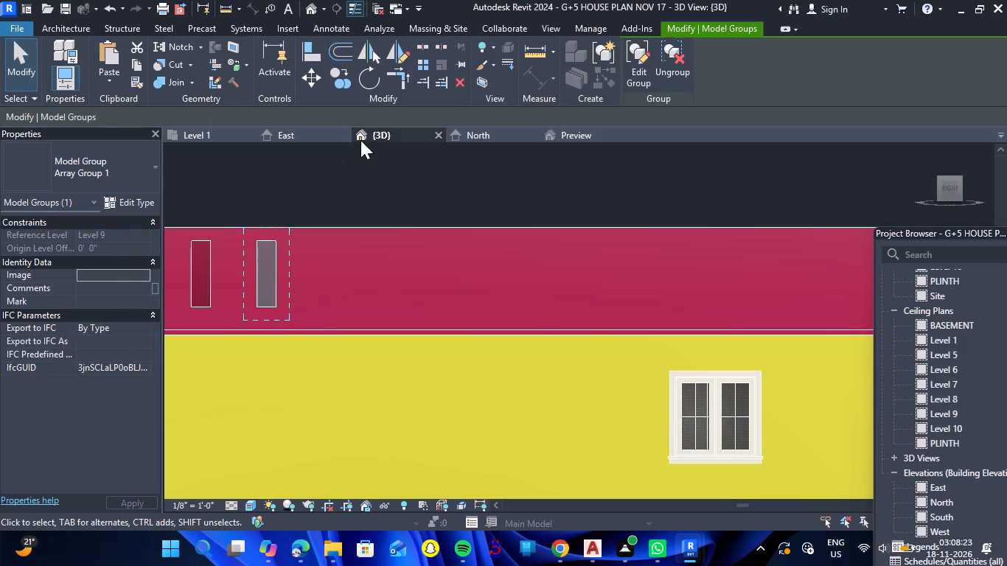
{"action": "left_click", "coordinate": [421, 63]}
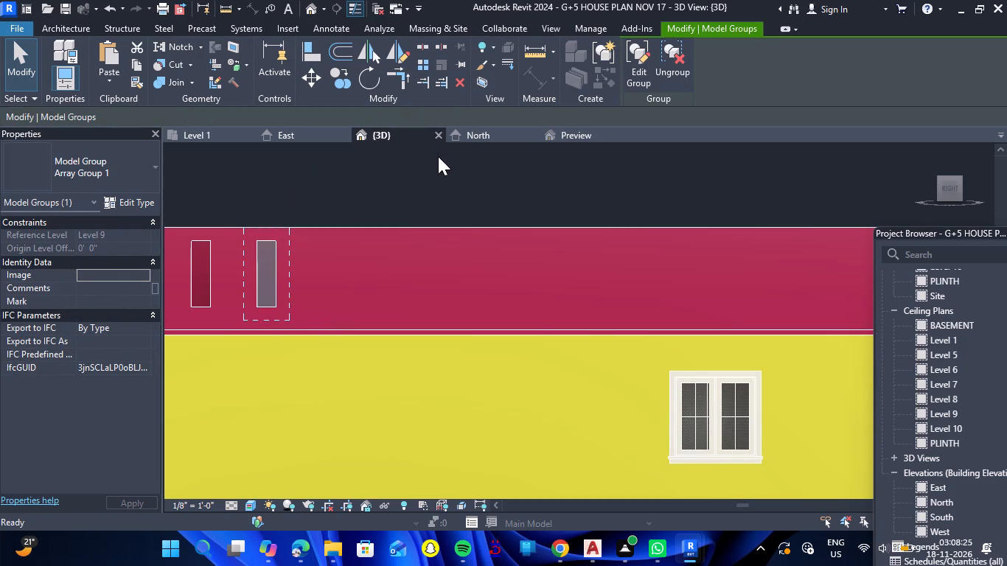
{"action": "left_click", "coordinate": [268, 239]}
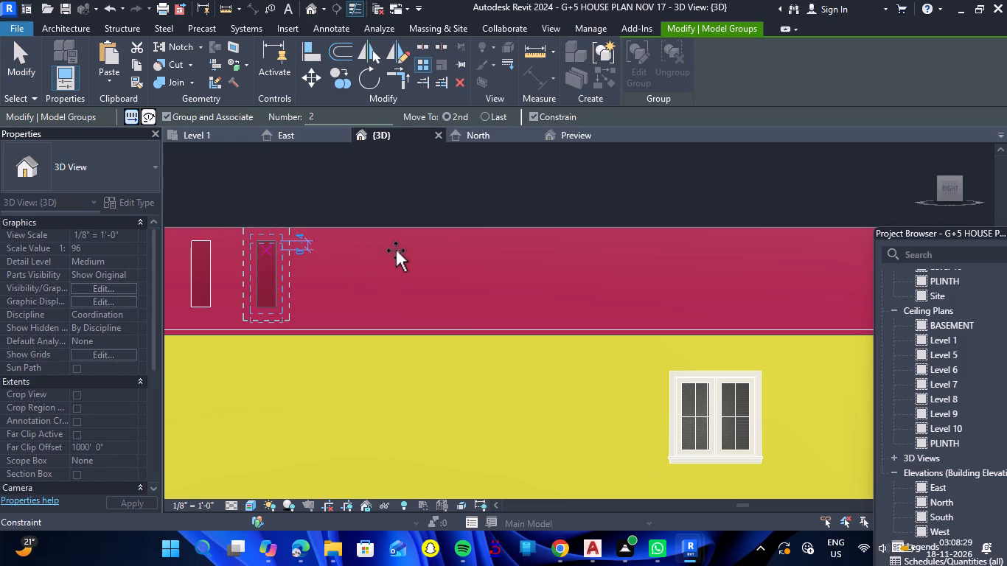
{"action": "left_click", "coordinate": [536, 117]}
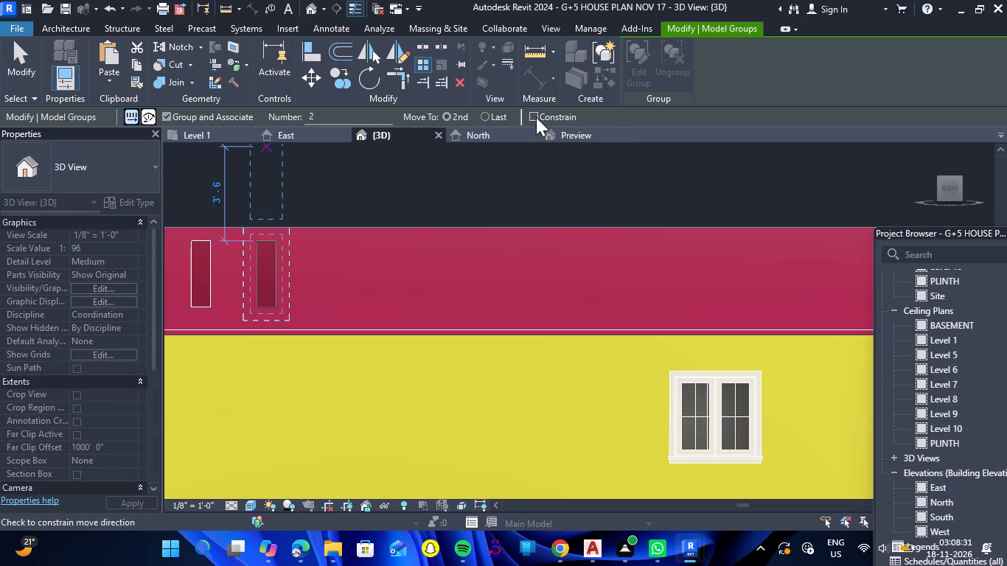
{"action": "left_click", "coordinate": [485, 115]}
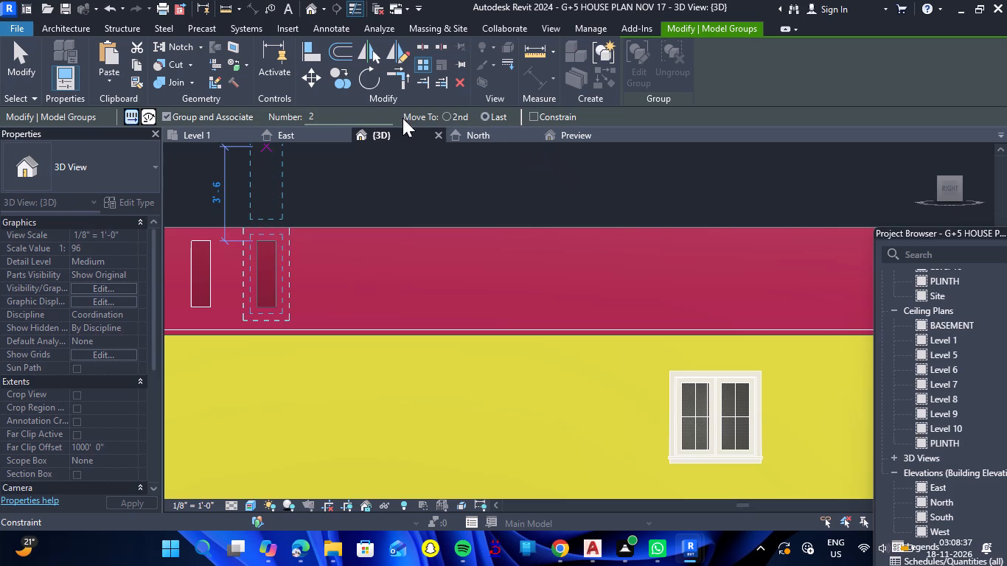
{"action": "left_click", "coordinate": [362, 120]}
{"action": "key", "text": "BackSpace"}
{"action": "type", "text": "10"}
{"action": "key", "text": "Return"}
{"action": "left_click", "coordinate": [467, 258]}
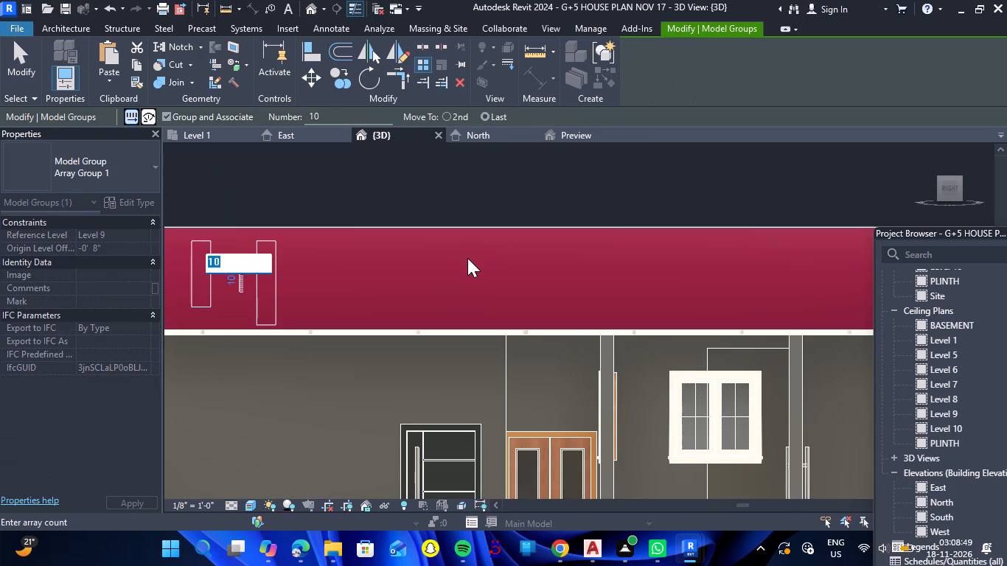
{"action": "scroll", "coordinate": [507, 261], "scroll_direction": "down", "scroll_amount": 8}
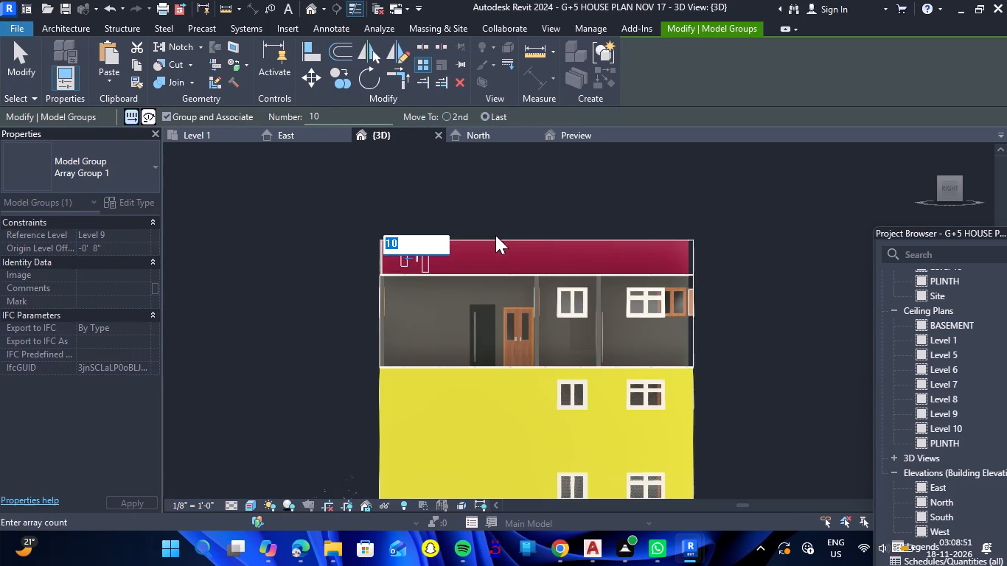
{"action": "scroll", "coordinate": [576, 246], "scroll_direction": "down", "scroll_amount": 2}
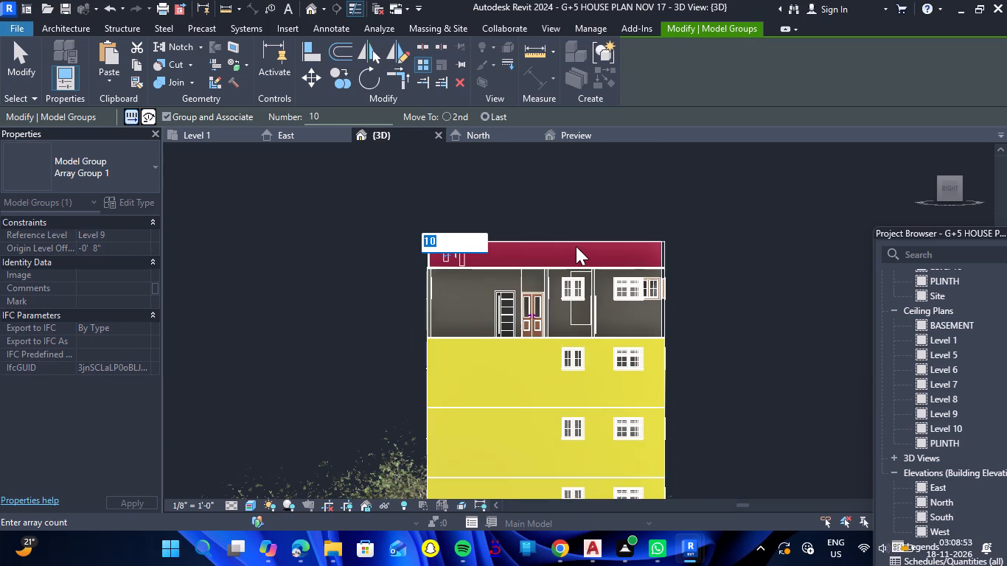
{"action": "key", "text": "Escape"}
{"action": "key", "text": "Escape"}
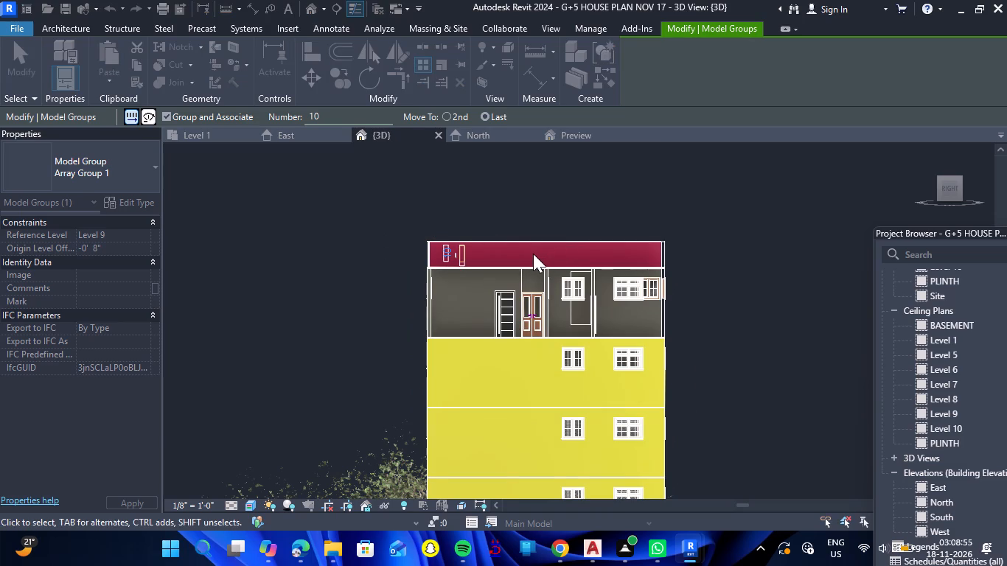
Array the grouped opening nearest the parapet's end as 10 grouped members with Constrain on, spacing to the last member about 1" below its top midpoint.
{"action": "scroll", "coordinate": [533, 254], "scroll_direction": "up", "scroll_amount": 4}
{"action": "scroll", "coordinate": [470, 266], "scroll_direction": "up", "scroll_amount": 4}
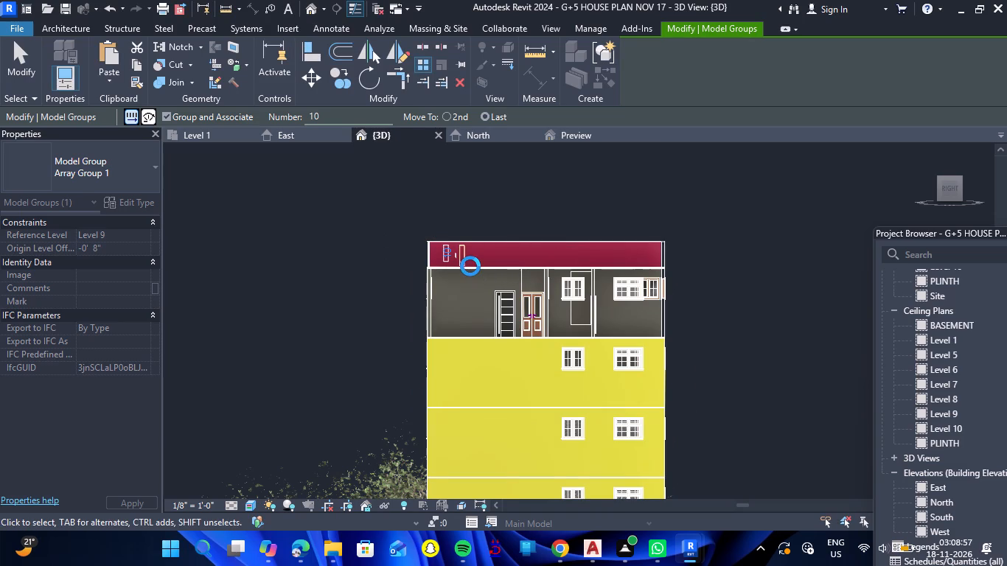
{"action": "scroll", "coordinate": [439, 262], "scroll_direction": "down", "scroll_amount": 7}
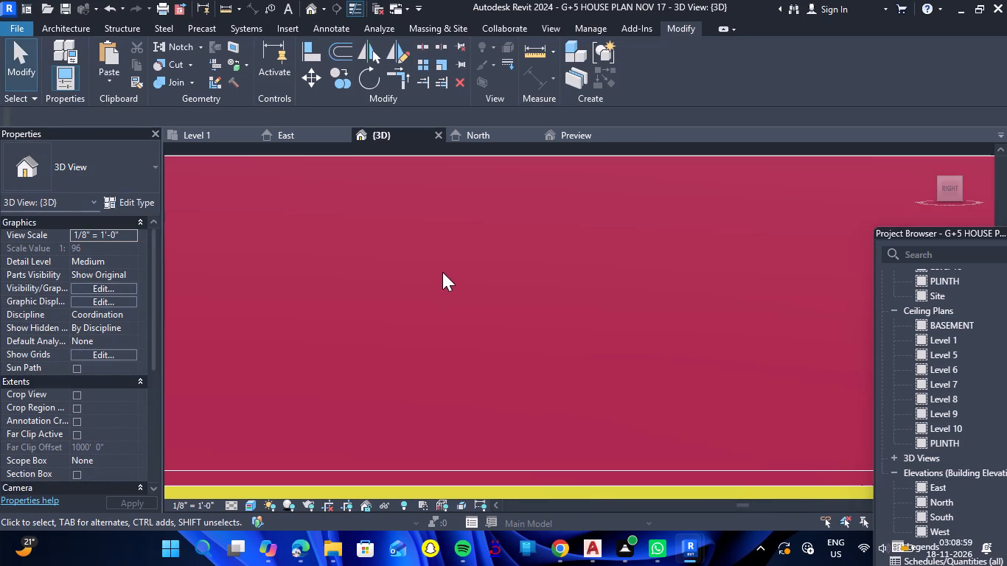
{"action": "scroll", "coordinate": [442, 272], "scroll_direction": "down", "scroll_amount": 4}
{"action": "scroll", "coordinate": [254, 277], "scroll_direction": "up", "scroll_amount": 5}
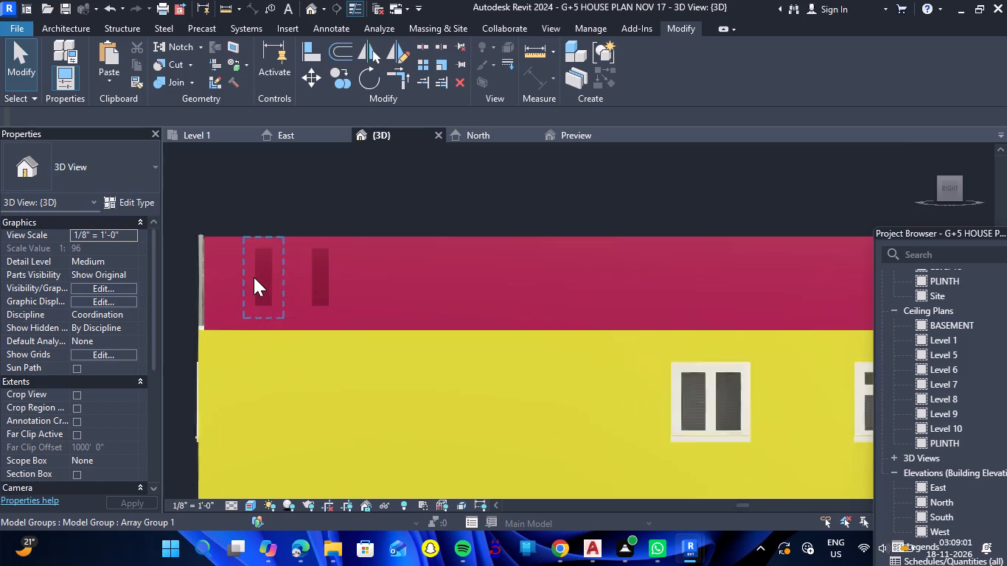
{"action": "scroll", "coordinate": [254, 277], "scroll_direction": "up", "scroll_amount": 2}
{"action": "left_click", "coordinate": [258, 279]}
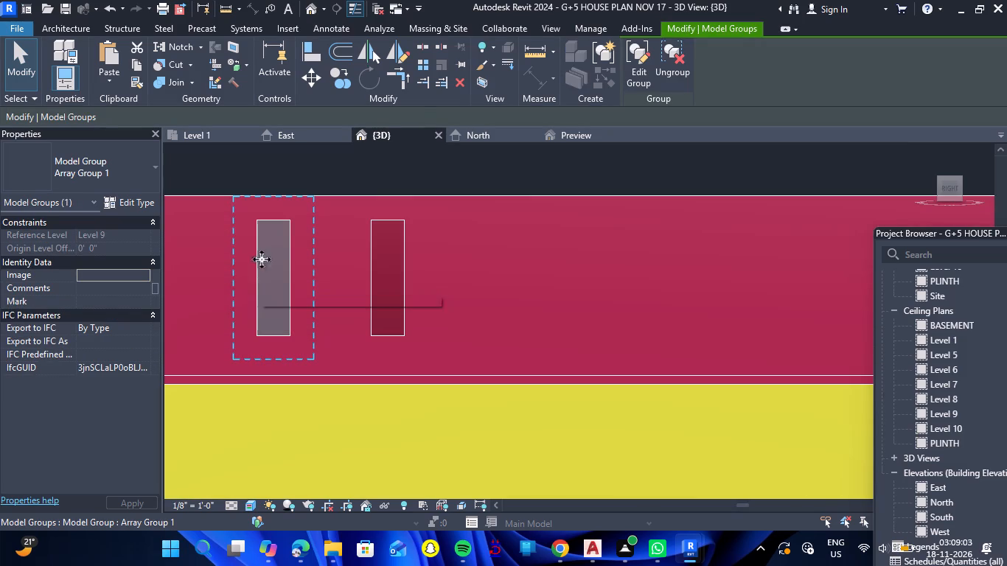
{"action": "left_click", "coordinate": [420, 66]}
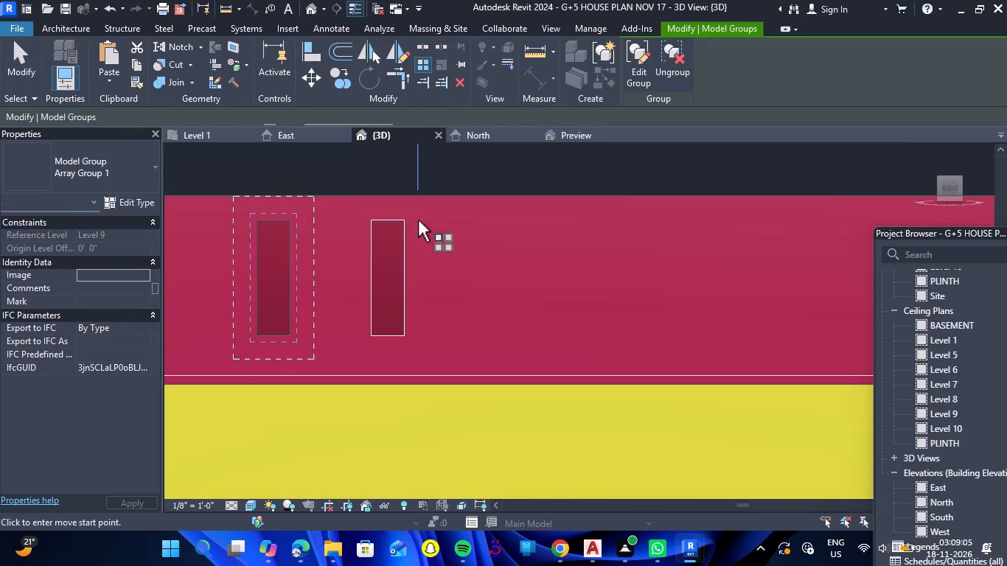
{"action": "left_click", "coordinate": [365, 117]}
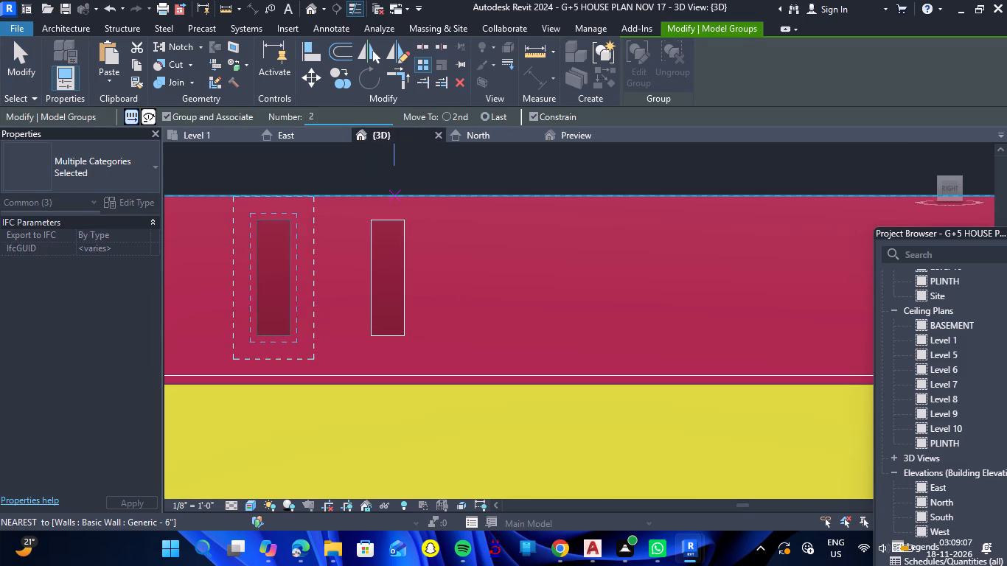
{"action": "key", "text": "BackSpace"}
{"action": "type", "text": "10"}
{"action": "key", "text": "Return"}
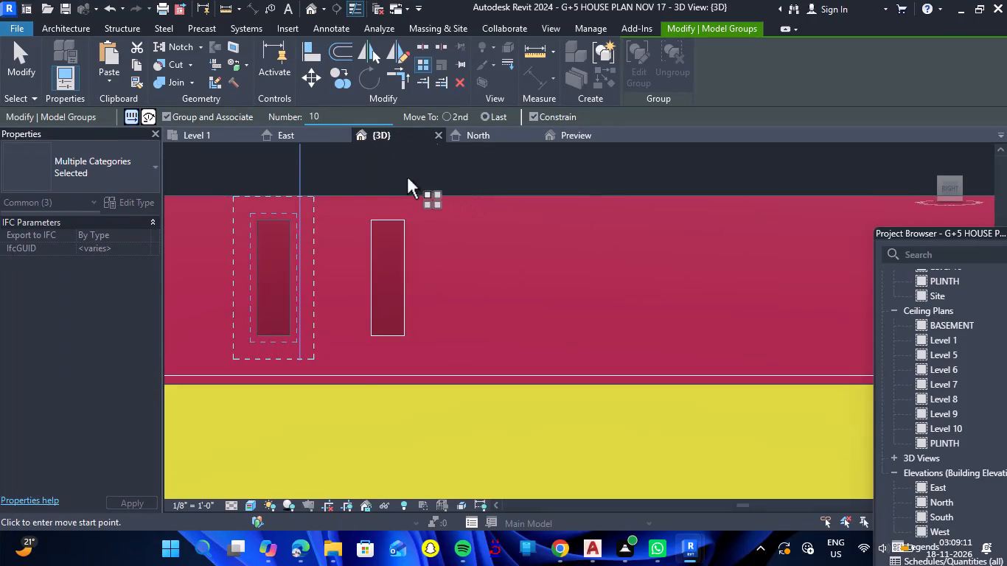
{"action": "left_click", "coordinate": [271, 220]}
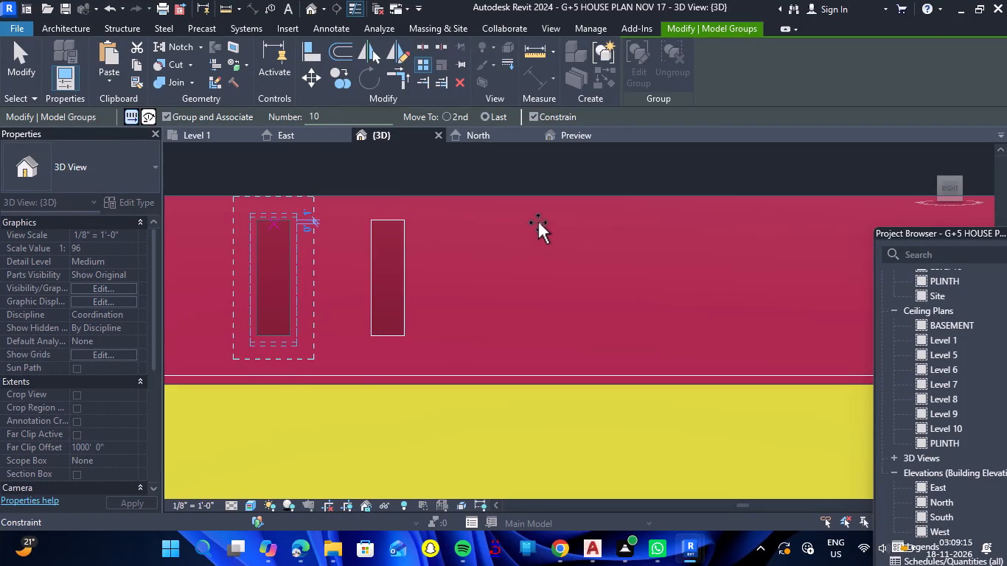
{"action": "left_click", "coordinate": [538, 223]}
{"action": "scroll", "coordinate": [538, 223], "scroll_direction": "down", "scroll_amount": 2}
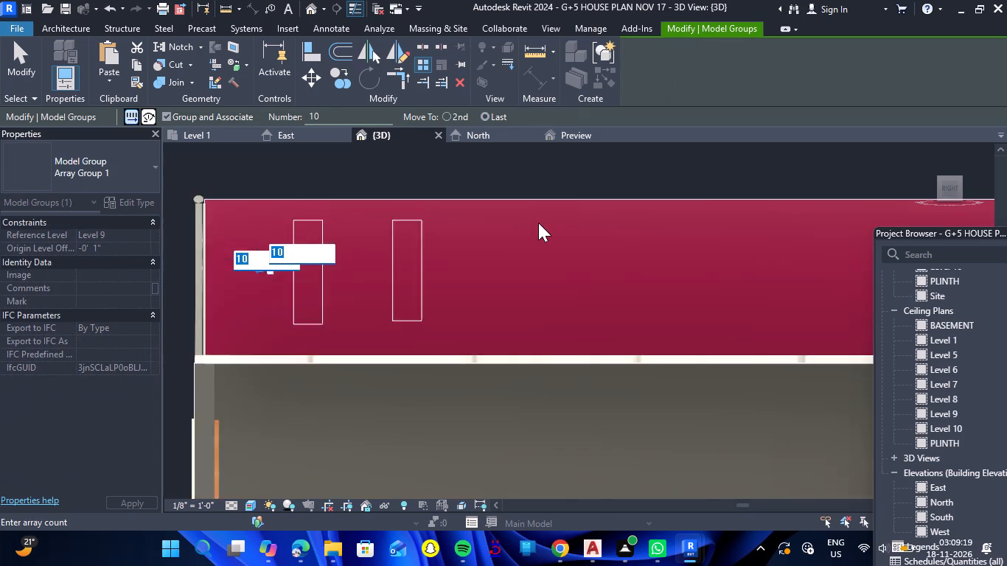
{"action": "scroll", "coordinate": [538, 223], "scroll_direction": "down", "scroll_amount": 1}
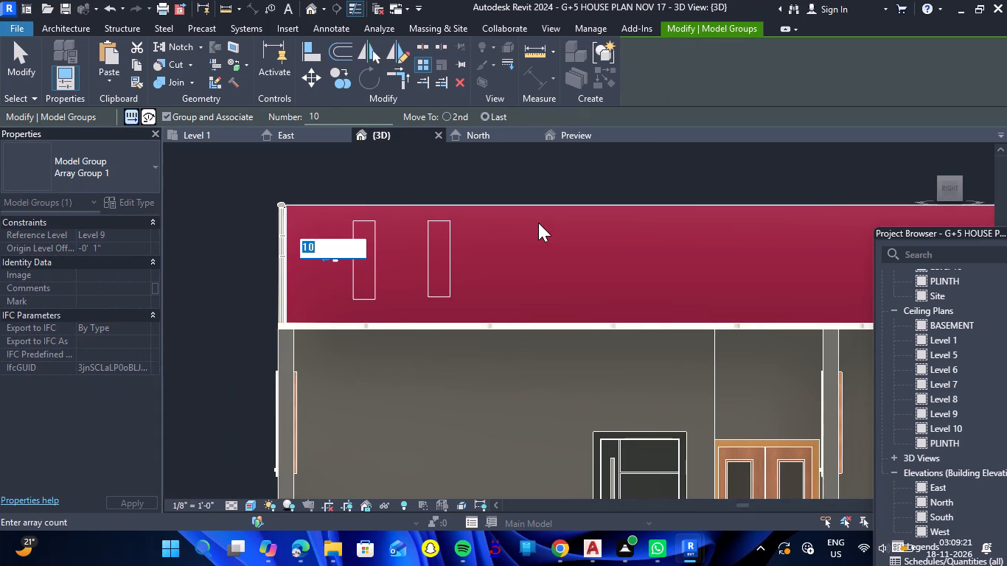
{"action": "key", "text": "Return"}
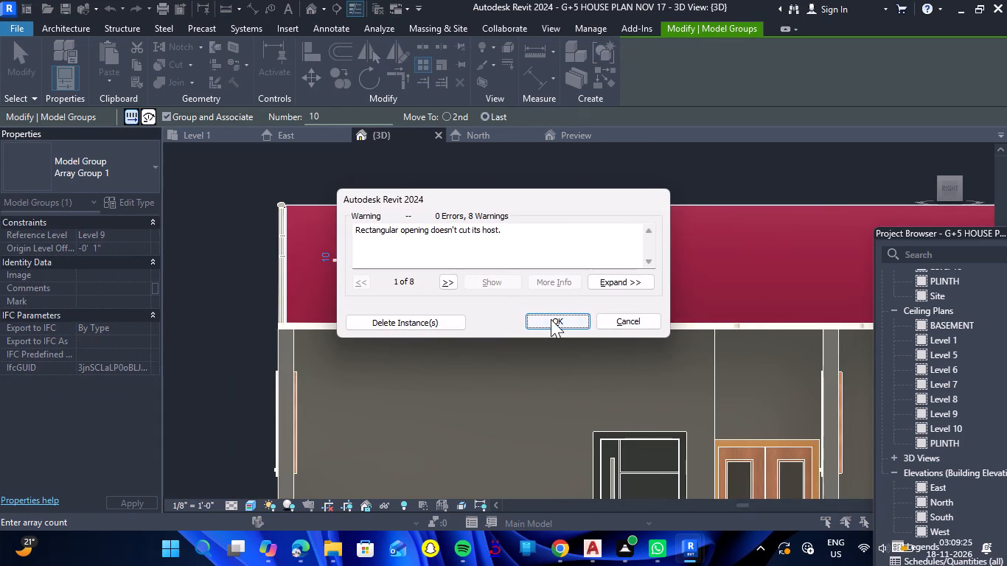
{"action": "left_click", "coordinate": [551, 319]}
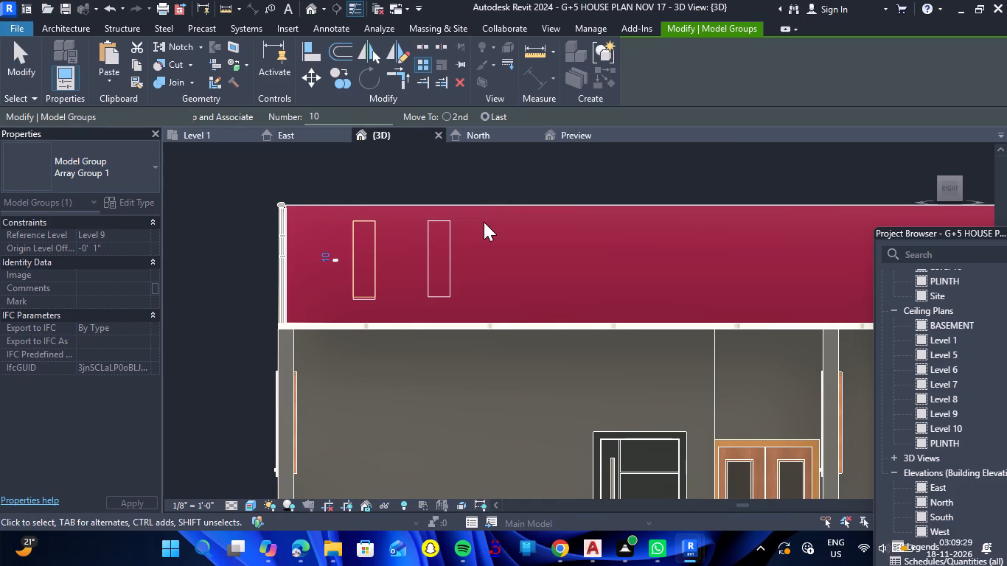
Move the array's last member horizontally to near the parapet's far end, spreading the 10 openings along its full length.
{"action": "scroll", "coordinate": [484, 222], "scroll_direction": "down", "scroll_amount": 4}
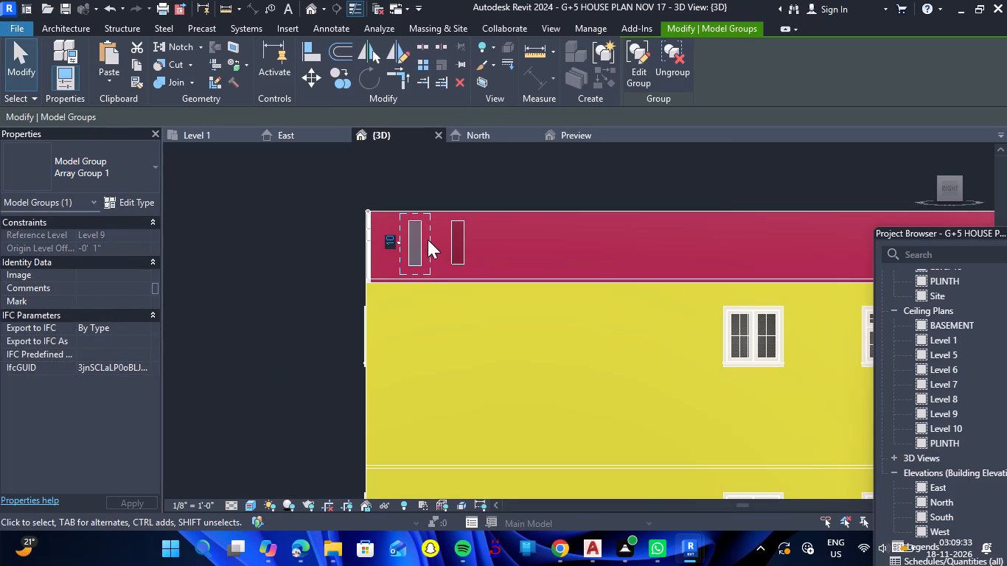
{"action": "left_click_drag", "start_coordinate": [418, 238], "coordinate": [519, 240]}
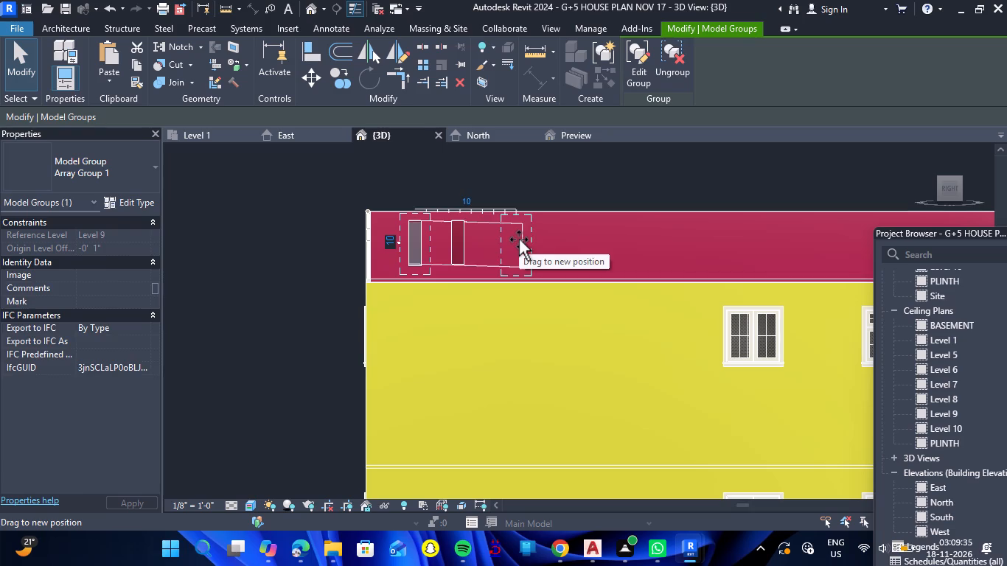
{"action": "left_click_drag", "start_coordinate": [519, 240], "coordinate": [669, 232]}
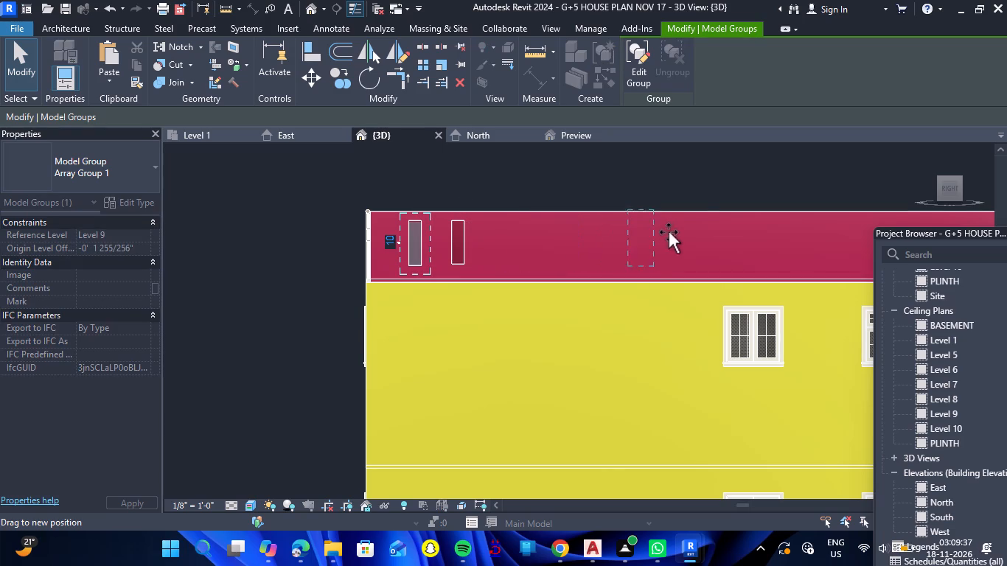
{"action": "left_click_drag", "start_coordinate": [669, 232], "coordinate": [711, 234]}
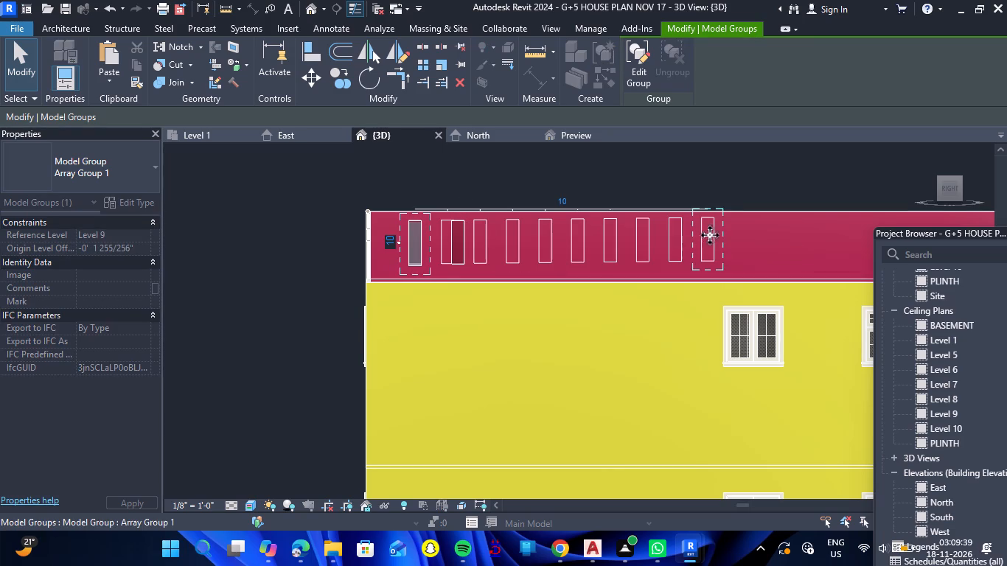
{"action": "scroll", "coordinate": [438, 265], "scroll_direction": "down", "scroll_amount": 7}
{"action": "scroll", "coordinate": [529, 258], "scroll_direction": "up", "scroll_amount": 7}
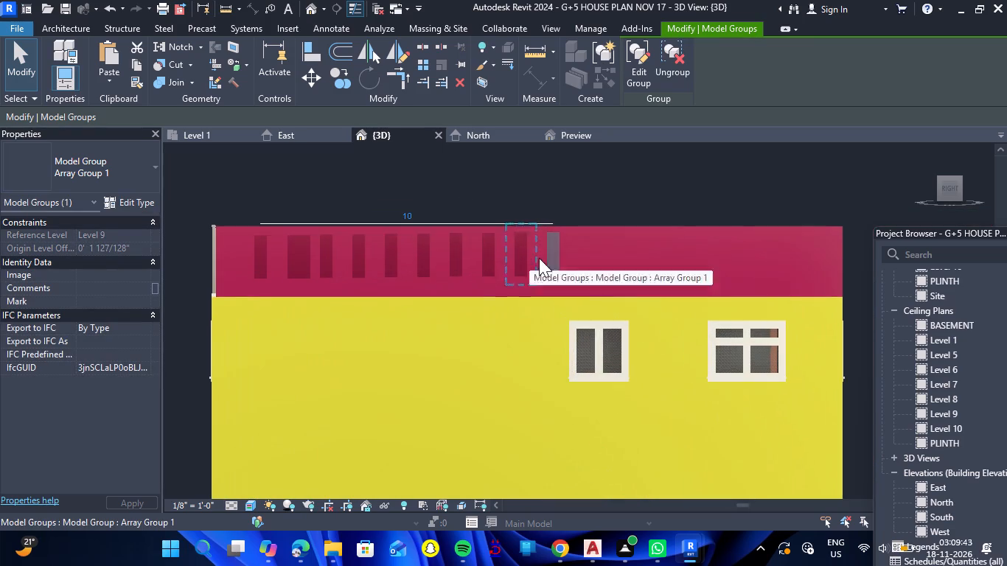
{"action": "left_click_drag", "start_coordinate": [553, 255], "coordinate": [790, 259]}
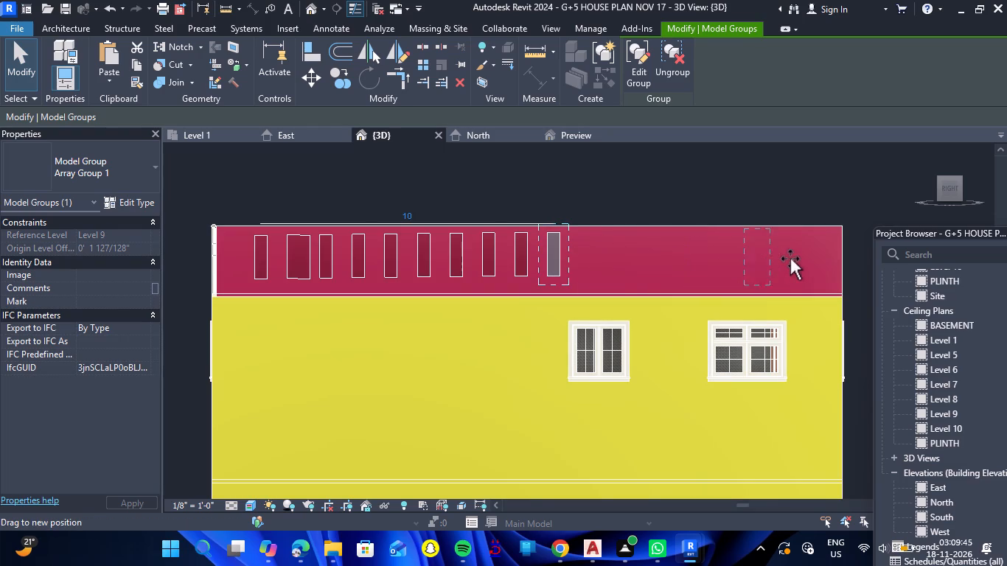
{"action": "left_click_drag", "start_coordinate": [790, 259], "coordinate": [816, 257]}
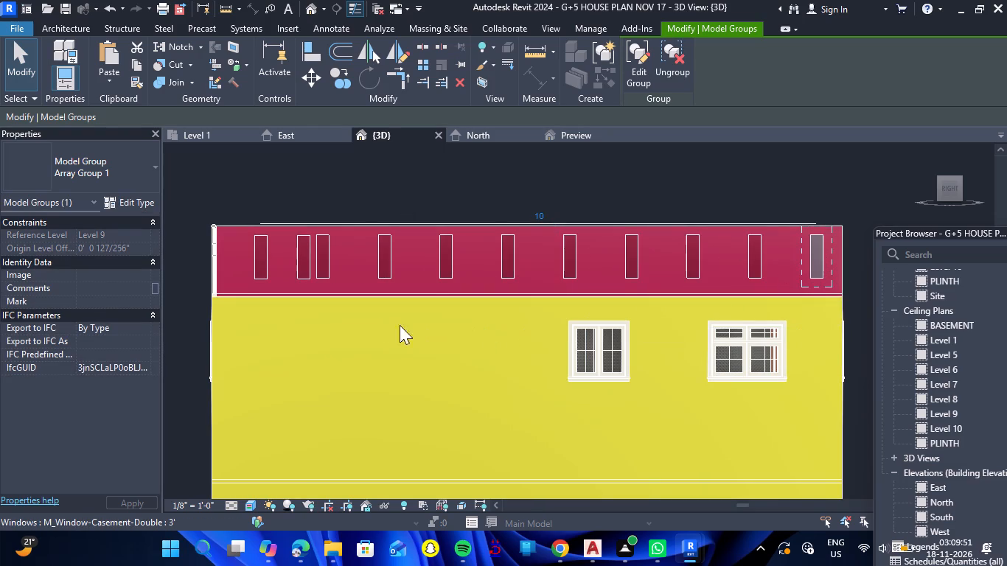
{"action": "key", "text": "Escape"}
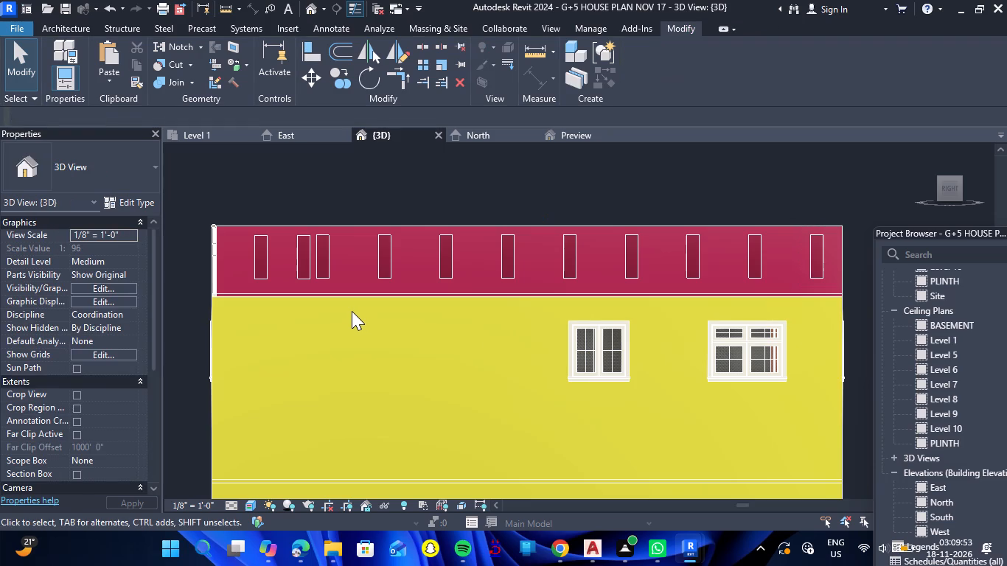
Delete the stray copied opening group between the array's first and second members.
{"action": "scroll", "coordinate": [298, 255], "scroll_direction": "up", "scroll_amount": 3}
{"action": "left_click", "coordinate": [298, 255]}
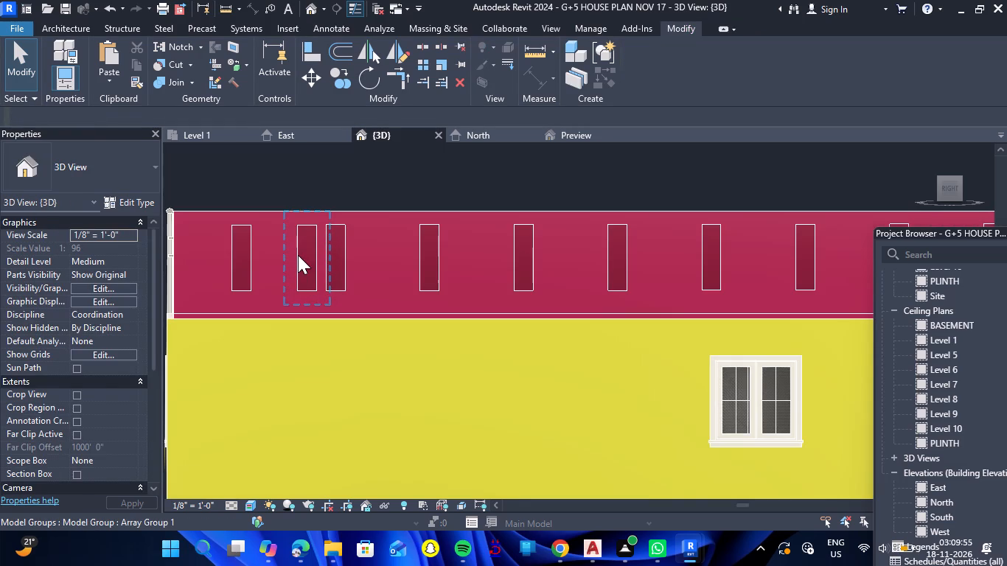
{"action": "key", "text": "Delete"}
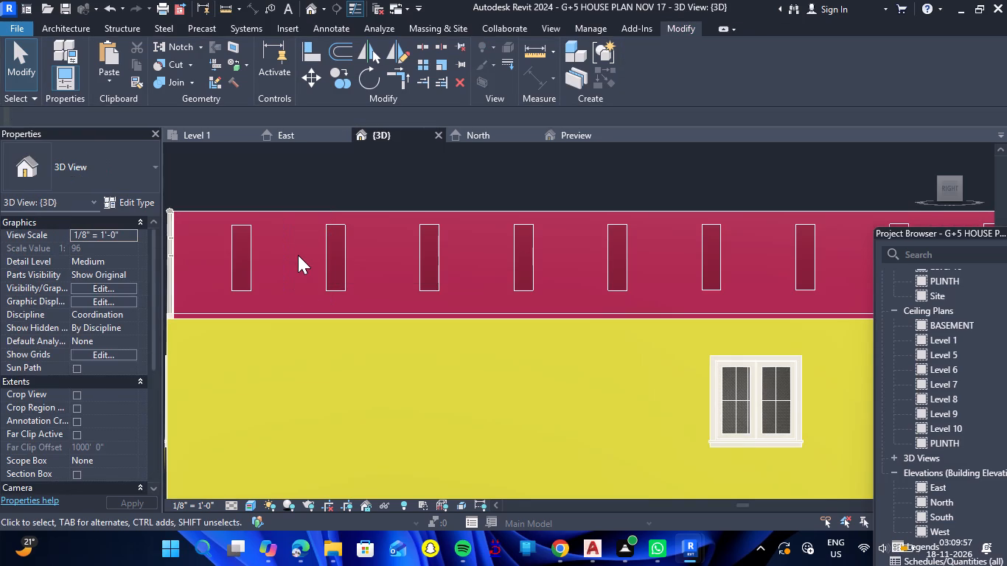
Cut a narrow rectangular opening about 2'-9" tall in the grey Generic - 6" boundary wall, near its end by the trees.
{"action": "scroll", "coordinate": [299, 260], "scroll_direction": "down", "scroll_amount": 7}
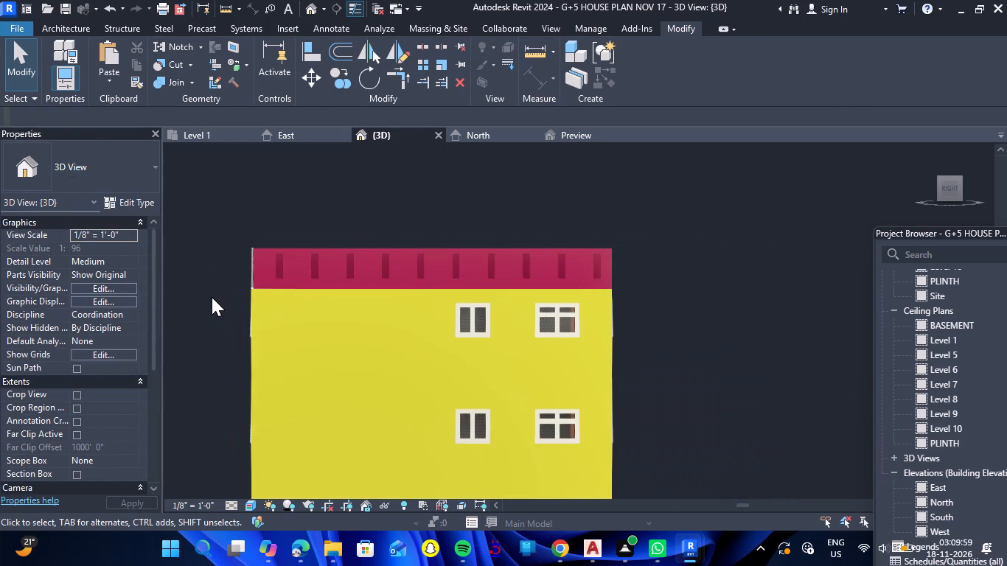
{"action": "scroll", "coordinate": [245, 248], "scroll_direction": "down", "scroll_amount": 6}
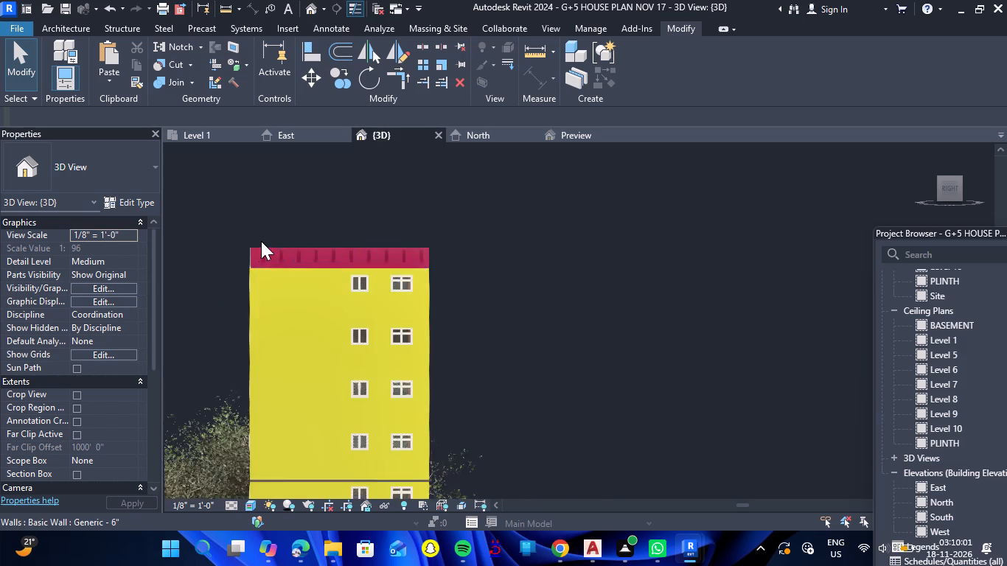
{"action": "scroll", "coordinate": [261, 241], "scroll_direction": "down", "scroll_amount": 7}
{"action": "scroll", "coordinate": [270, 396], "scroll_direction": "up", "scroll_amount": 2}
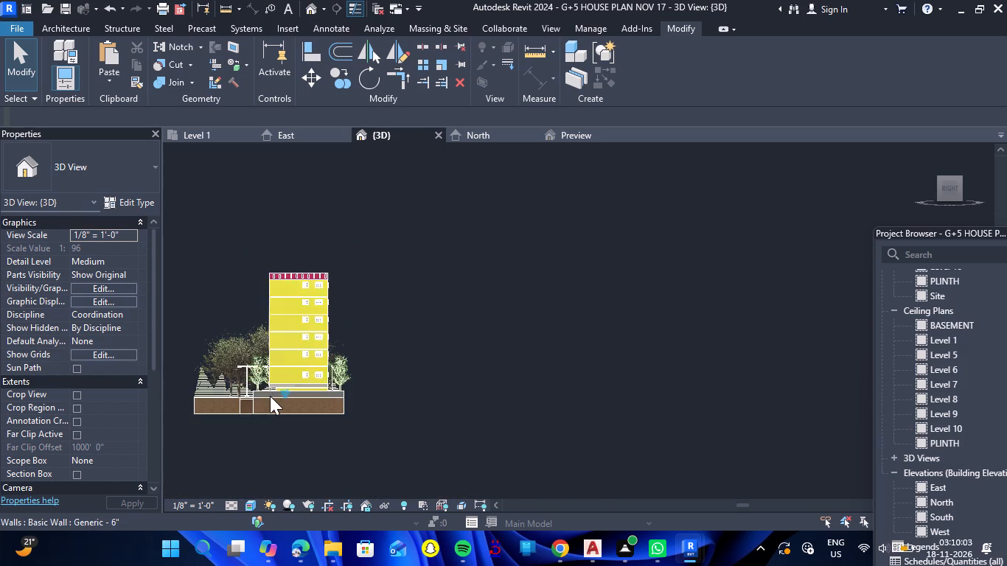
{"action": "scroll", "coordinate": [270, 396], "scroll_direction": "up", "scroll_amount": 13}
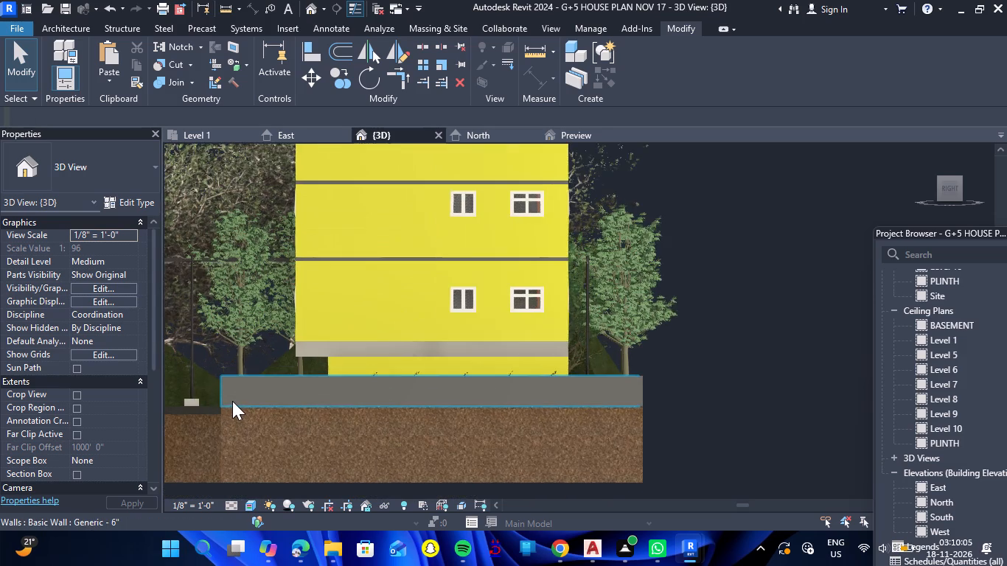
{"action": "scroll", "coordinate": [202, 391], "scroll_direction": "up", "scroll_amount": 2}
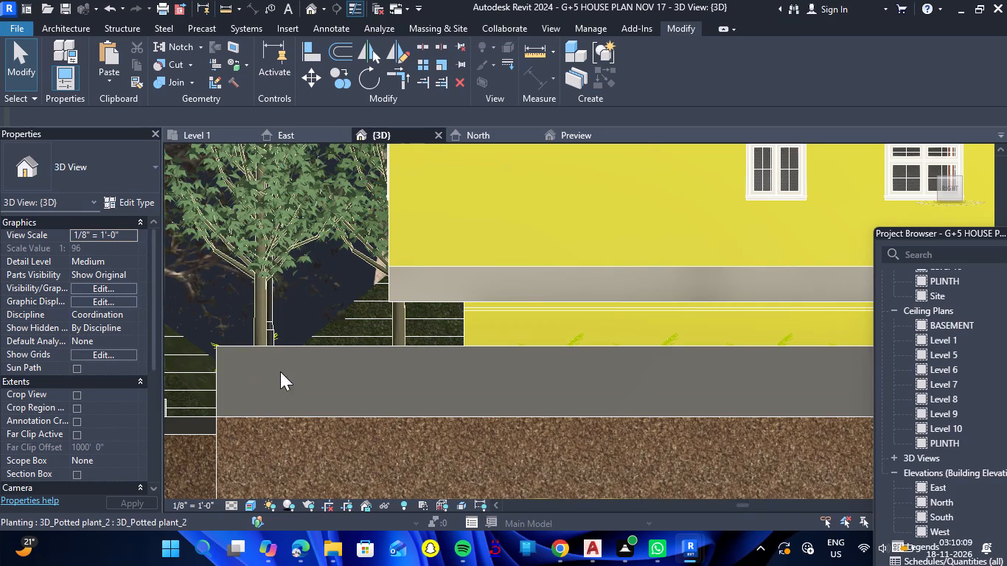
{"action": "left_click", "coordinate": [324, 350]}
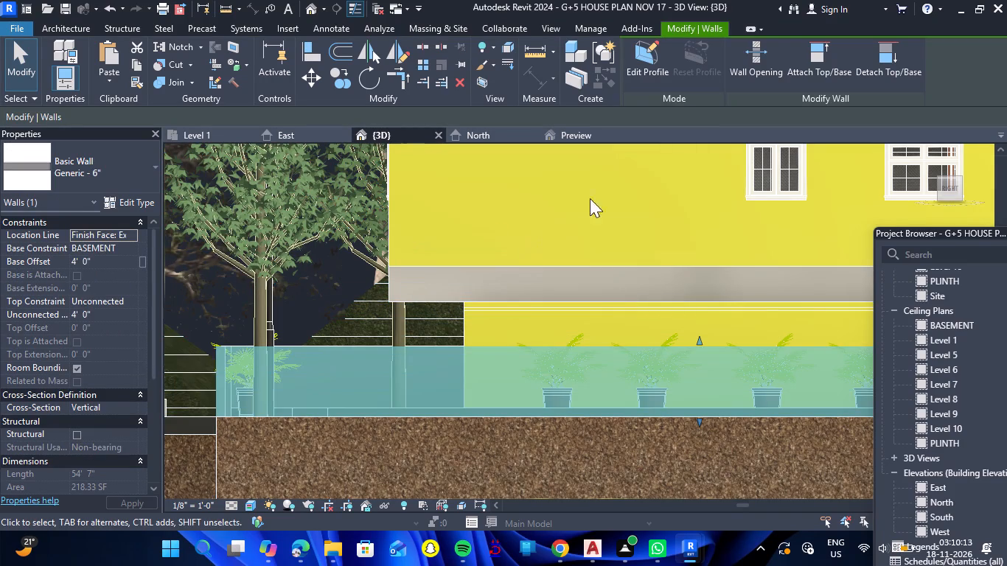
{"action": "left_click", "coordinate": [742, 69]}
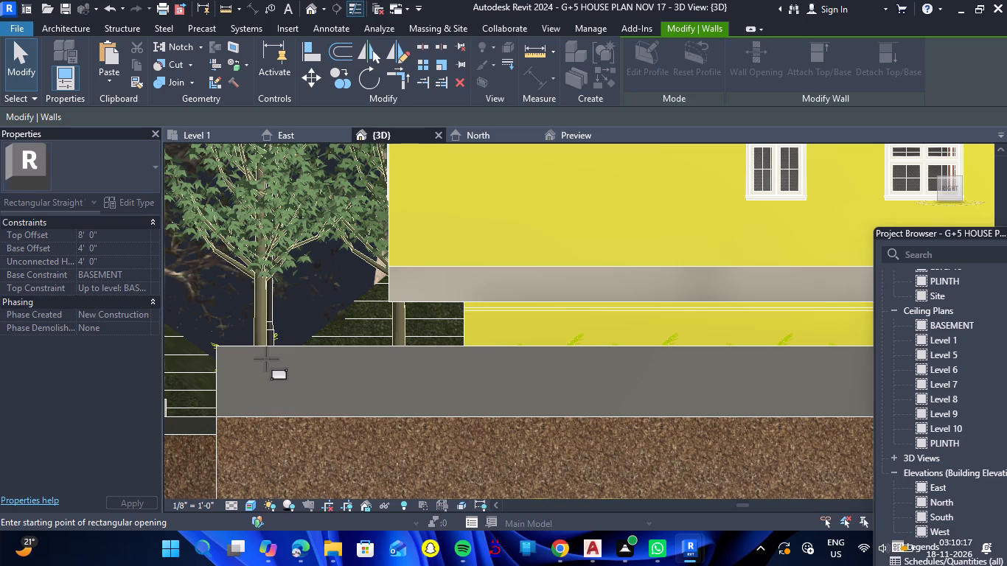
{"action": "left_click_drag", "start_coordinate": [265, 359], "coordinate": [280, 400]}
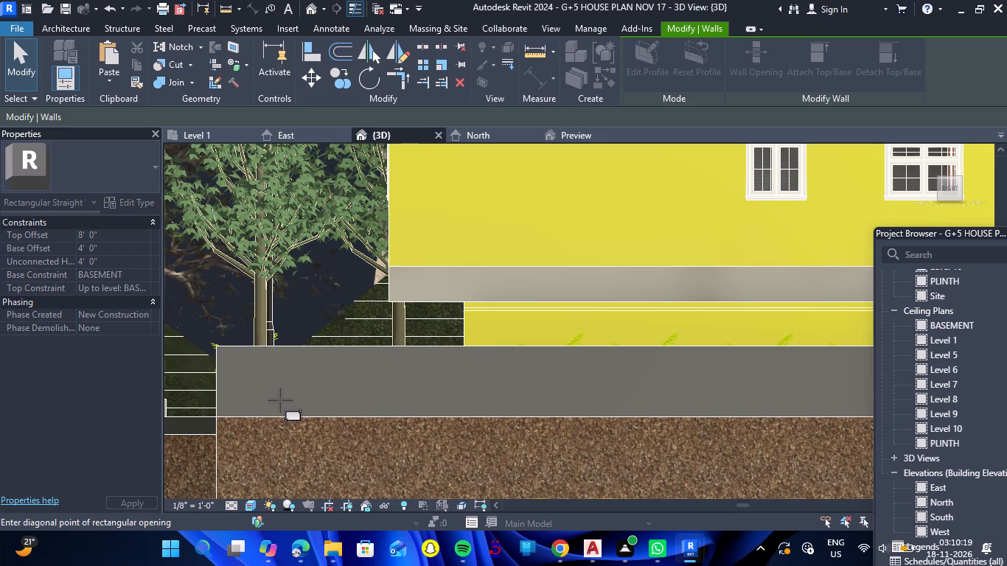
{"action": "left_click_drag", "start_coordinate": [280, 400], "coordinate": [284, 402]}
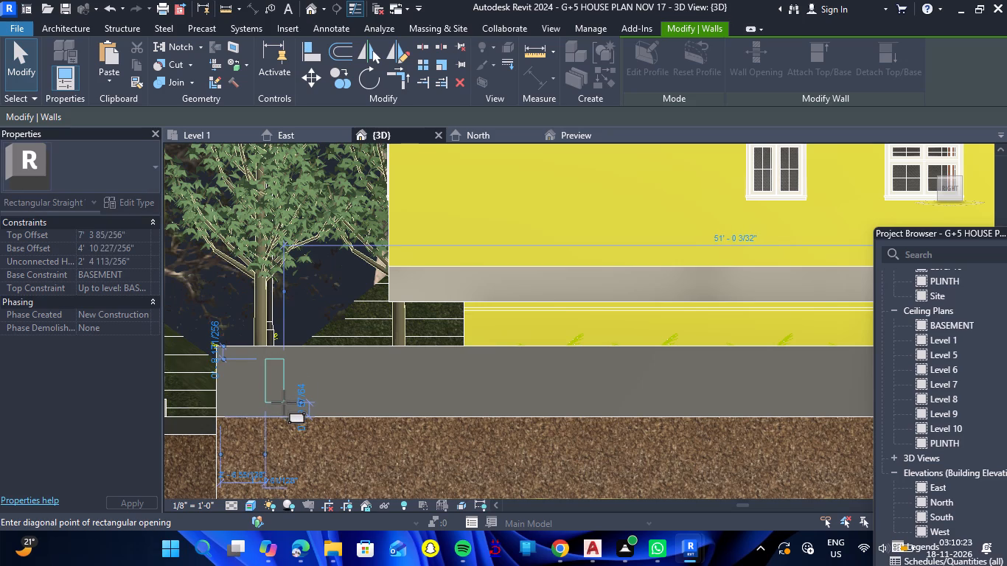
{"action": "left_click_drag", "start_coordinate": [284, 402], "coordinate": [274, 408]}
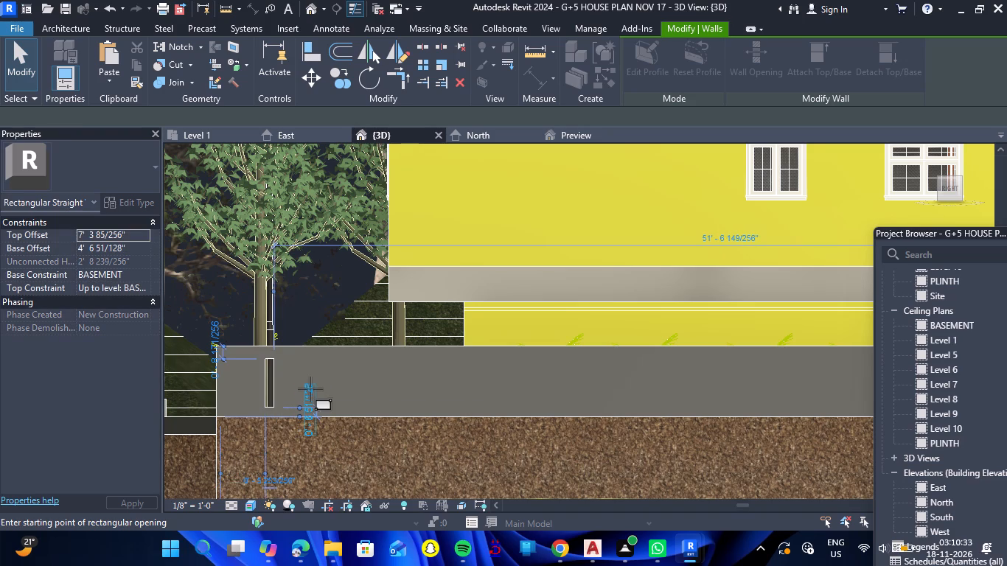
Array the new boundary-wall opening as 20 grouped members with Constrain on, spacing to the last member a short horizontal distance away.
{"action": "key", "text": "Escape"}
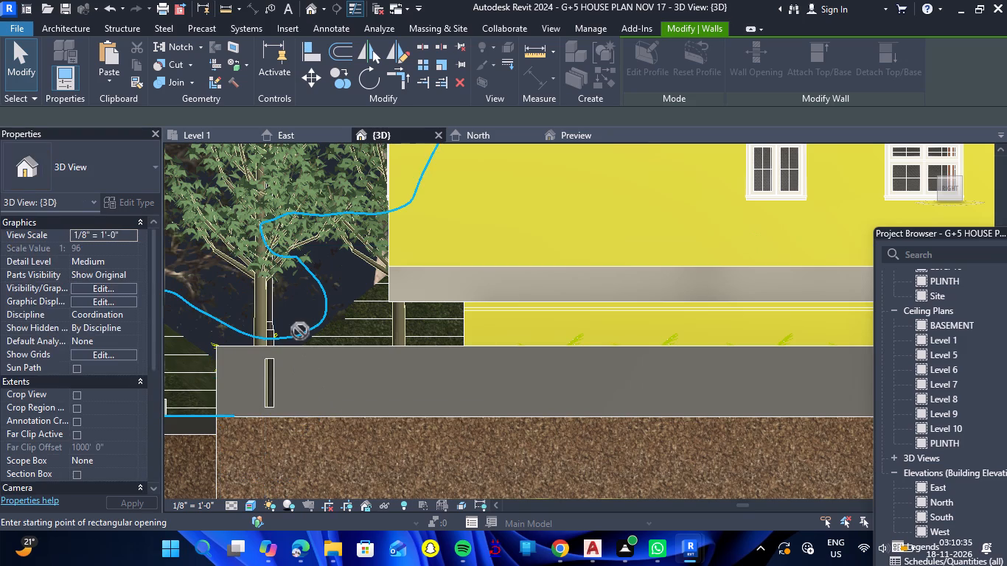
{"action": "key", "text": "Escape"}
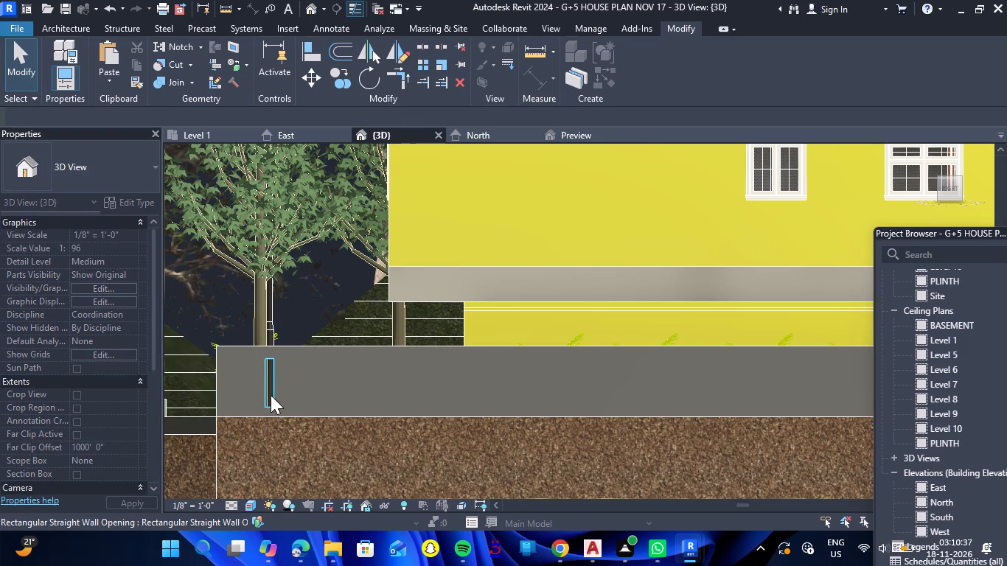
{"action": "left_click", "coordinate": [271, 395]}
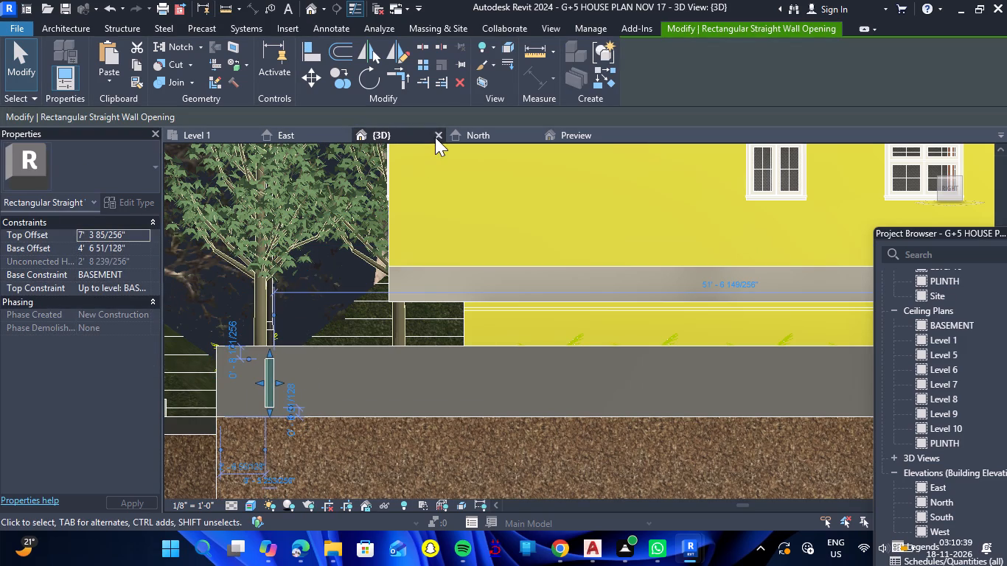
{"action": "left_click", "coordinate": [426, 67]}
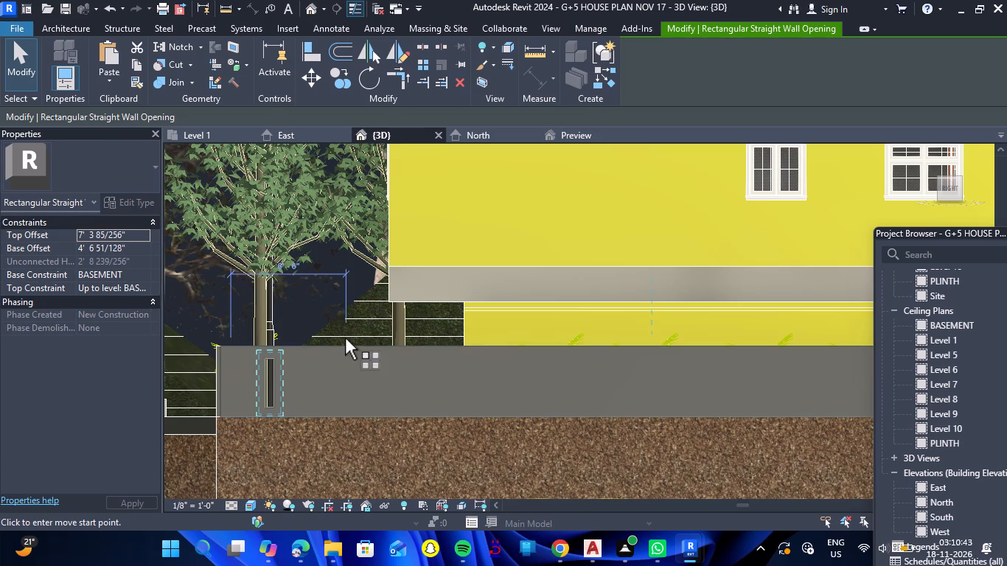
{"action": "left_click", "coordinate": [406, 117]}
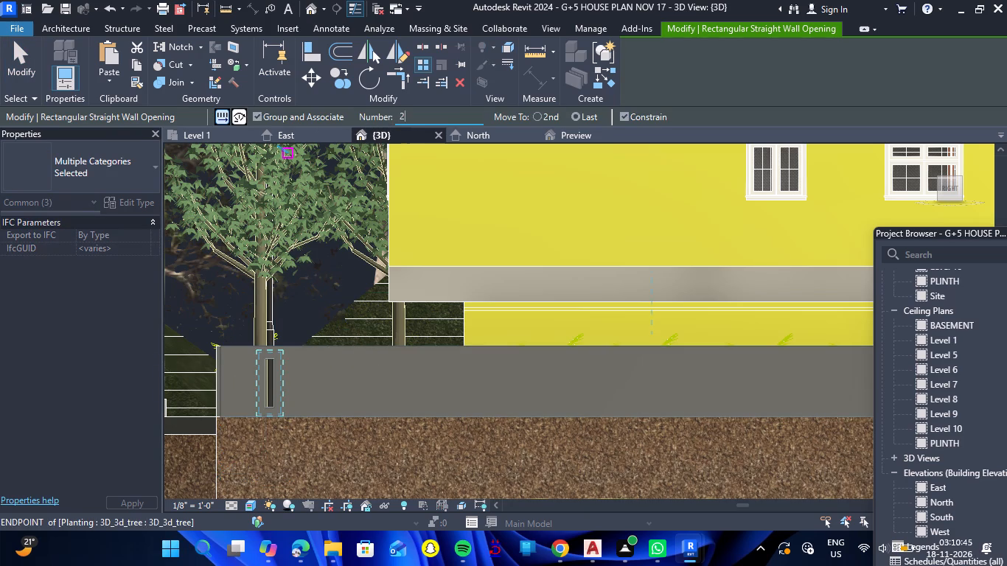
{"action": "key", "text": "0"}
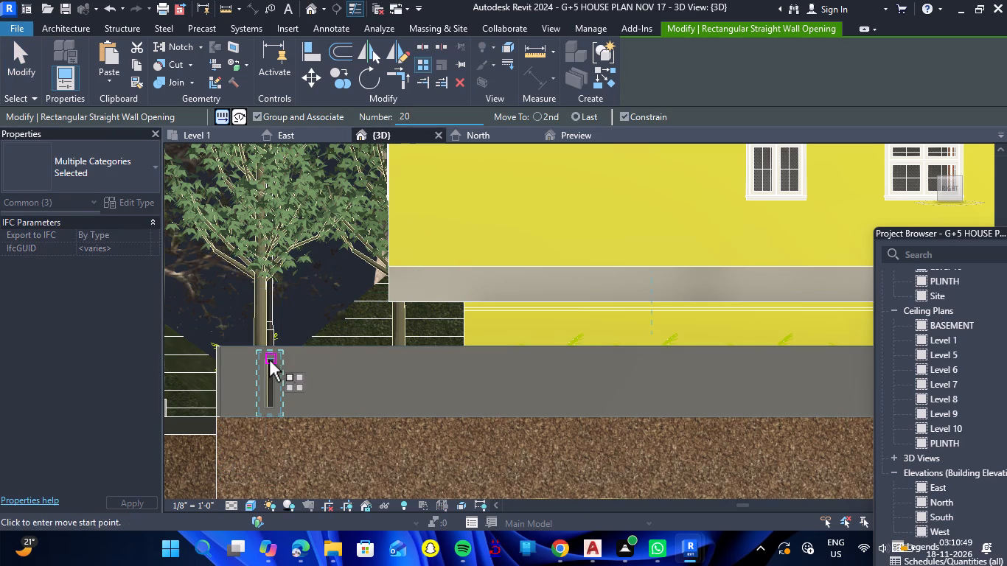
{"action": "scroll", "coordinate": [271, 359], "scroll_direction": "up", "scroll_amount": 7}
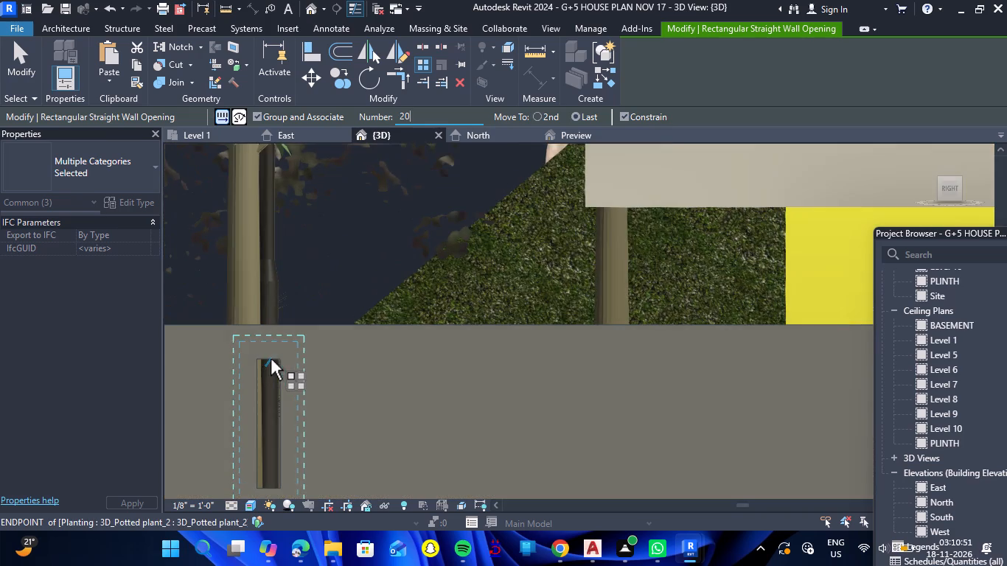
{"action": "scroll", "coordinate": [271, 359], "scroll_direction": "up", "scroll_amount": 5}
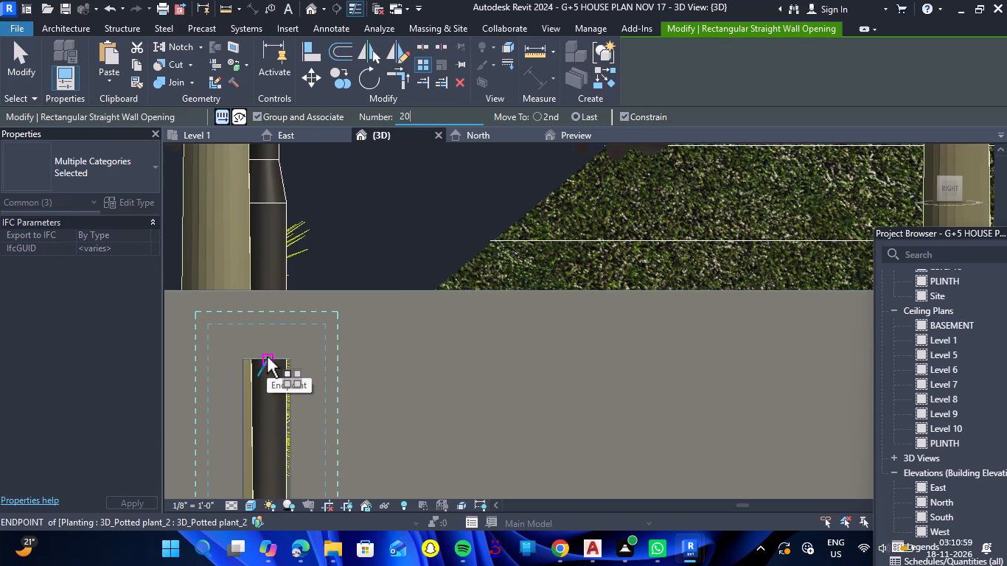
{"action": "left_click", "coordinate": [267, 357]}
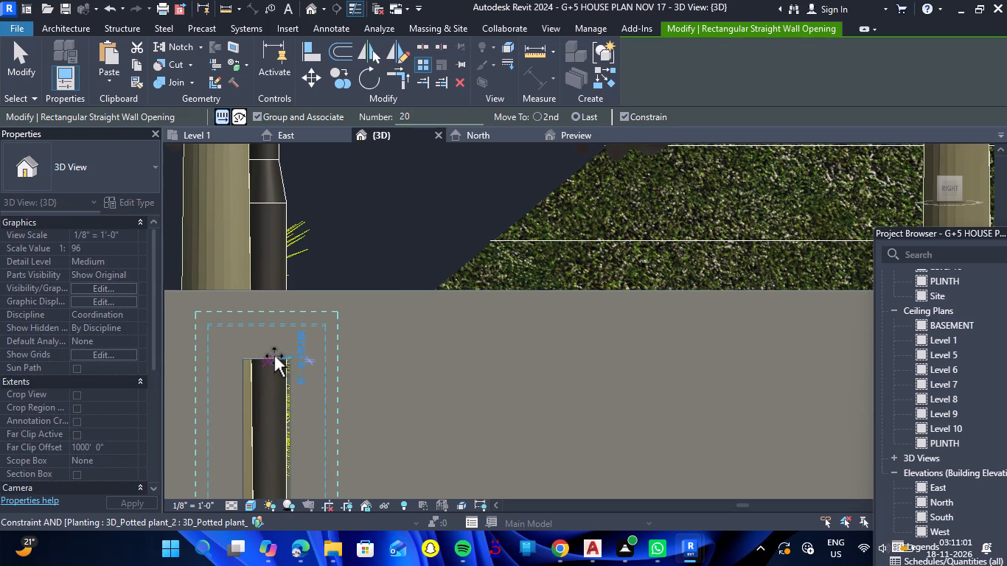
{"action": "left_click", "coordinate": [460, 366]}
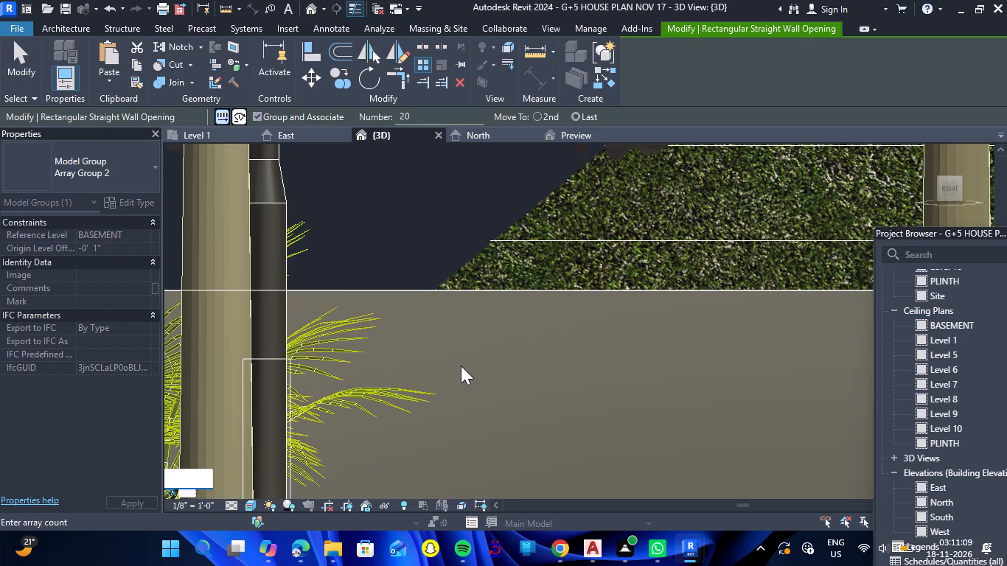
{"action": "scroll", "coordinate": [461, 366], "scroll_direction": "down", "scroll_amount": 11}
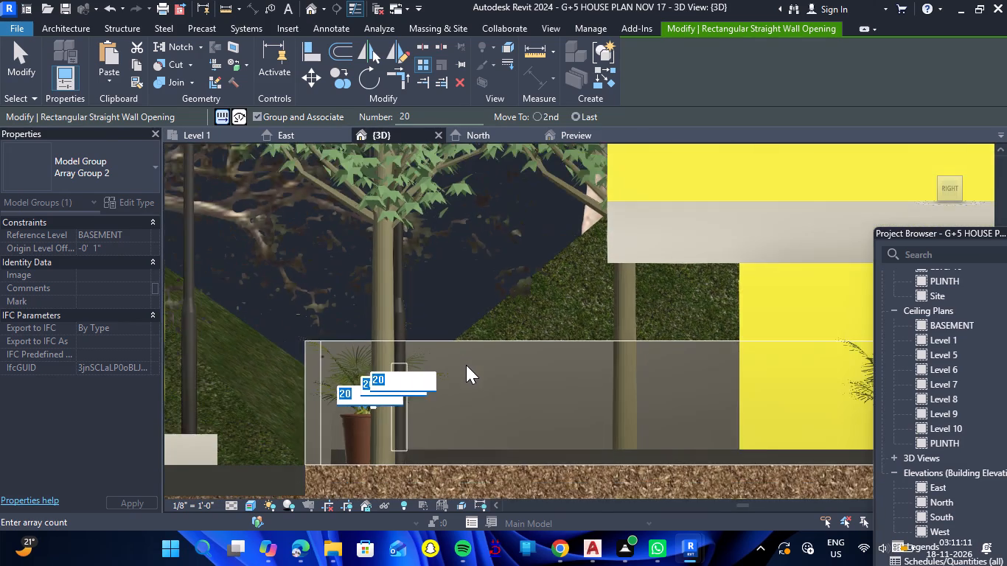
{"action": "scroll", "coordinate": [466, 365], "scroll_direction": "down", "scroll_amount": 10}
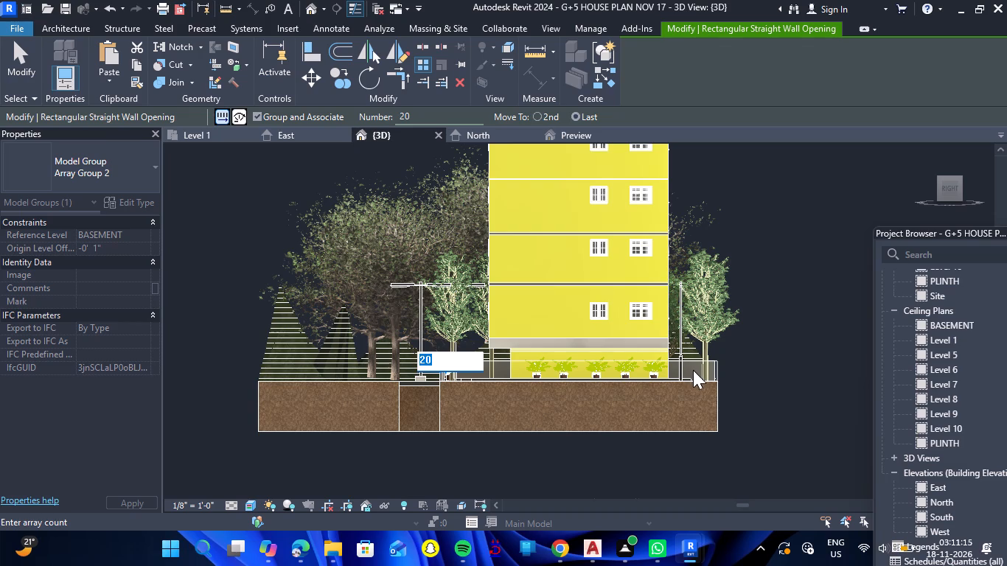
{"action": "scroll", "coordinate": [499, 357], "scroll_direction": "up", "scroll_amount": 6}
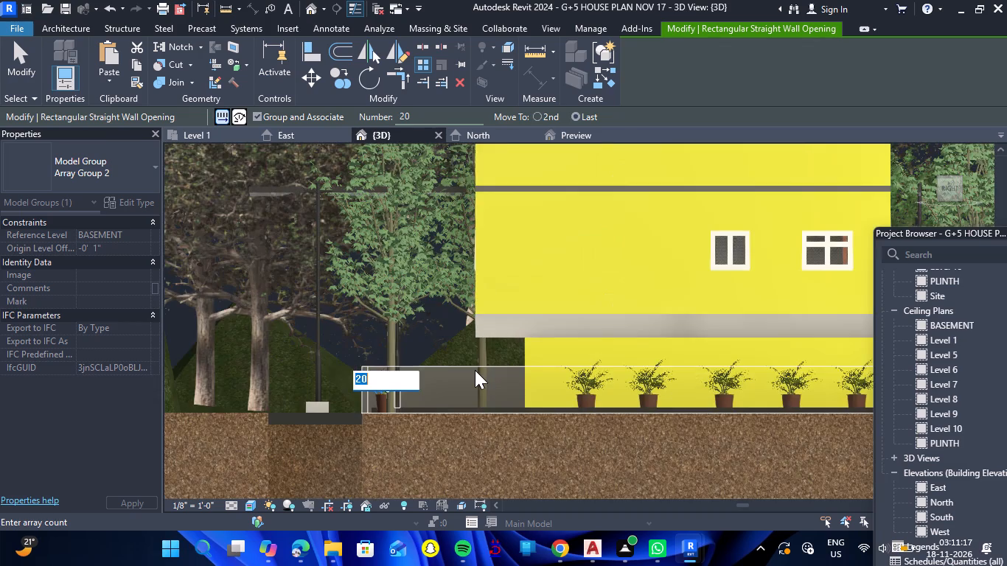
{"action": "scroll", "coordinate": [475, 370], "scroll_direction": "up", "scroll_amount": 6}
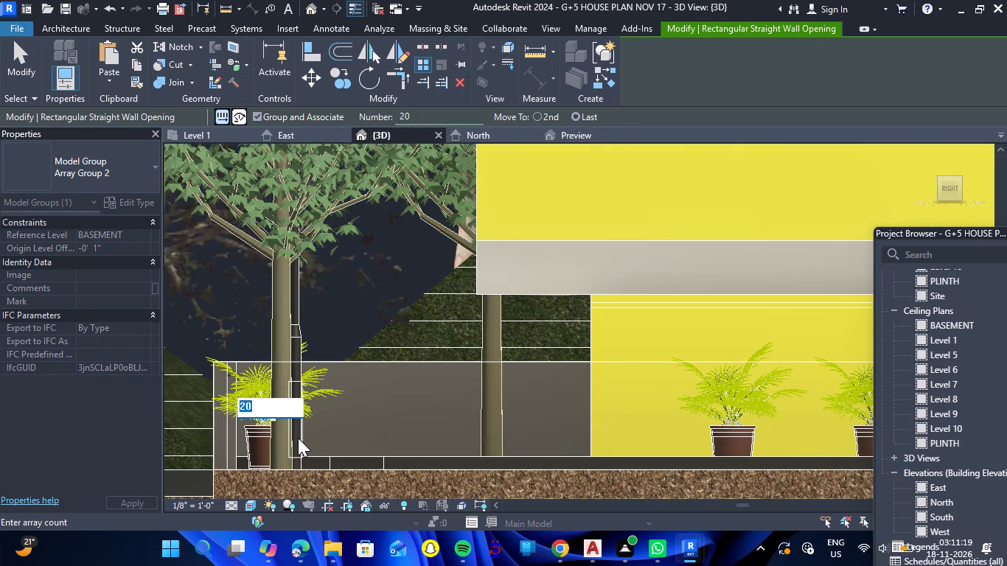
{"action": "left_click", "coordinate": [298, 438]}
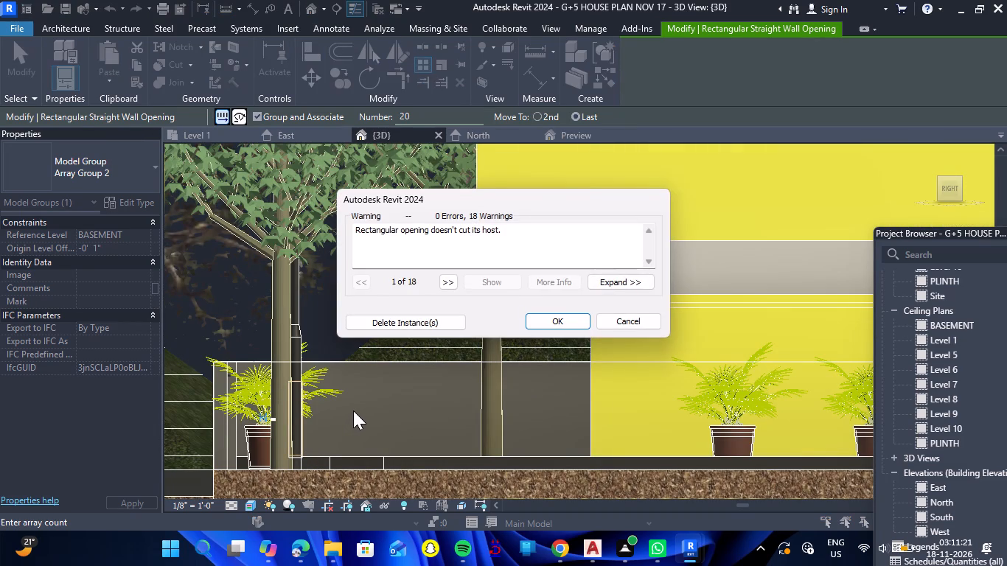
{"action": "left_click", "coordinate": [552, 318]}
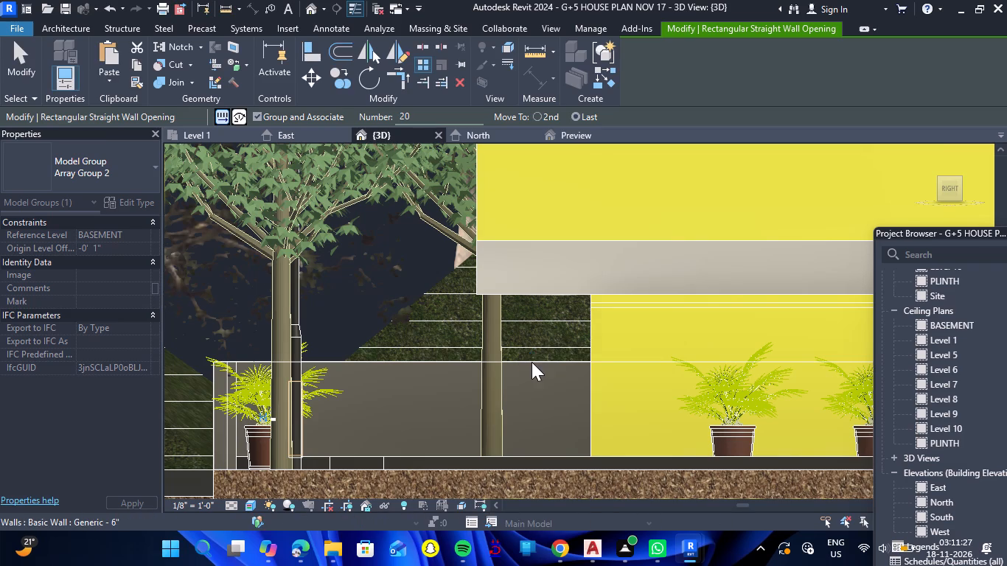
Move the array's last member horizontally to near the boundary wall's far end, spreading the 20 openings along its full length.
{"action": "left_click", "coordinate": [295, 382]}
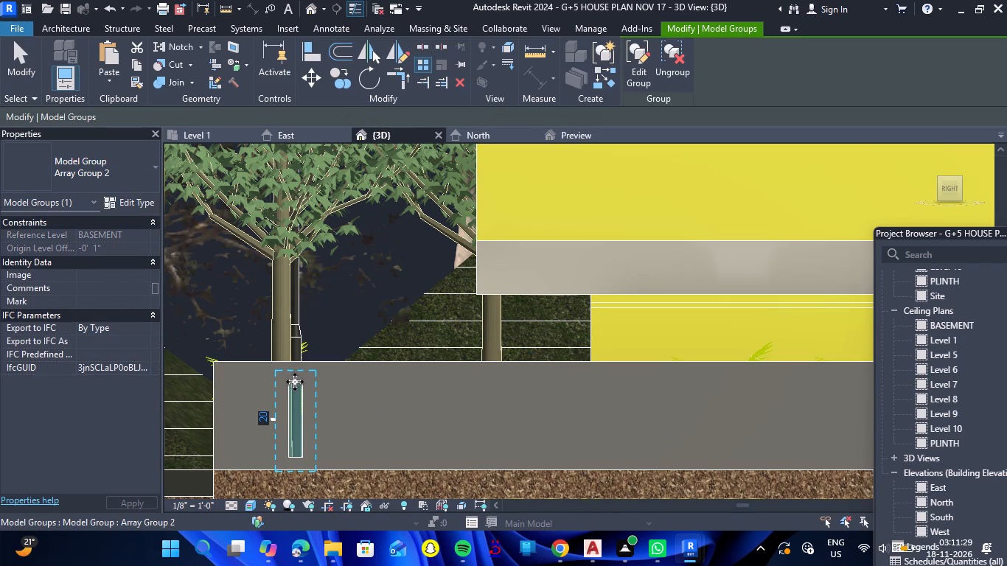
{"action": "left_click_drag", "start_coordinate": [296, 378], "coordinate": [408, 379]}
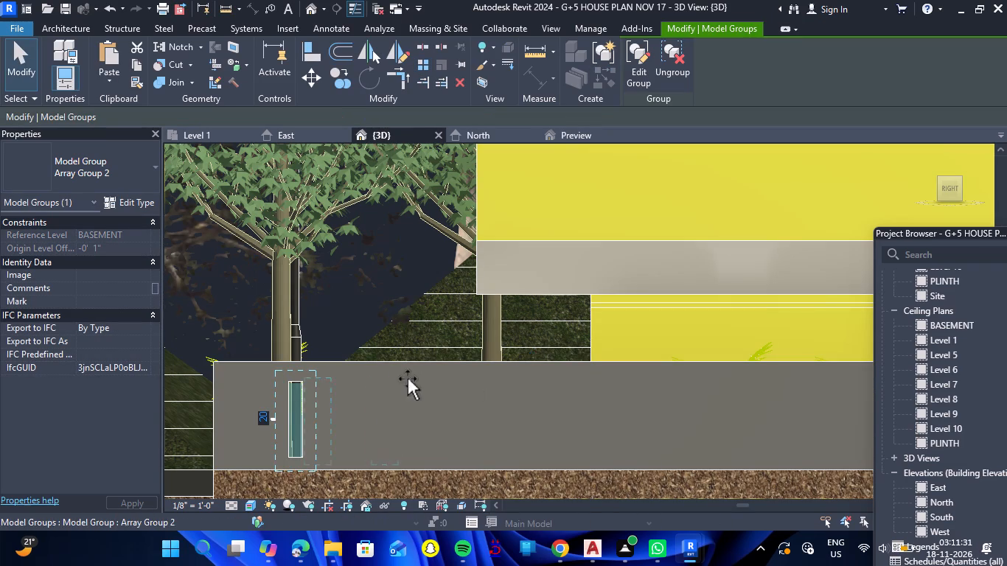
{"action": "left_click_drag", "start_coordinate": [408, 379], "coordinate": [546, 380]}
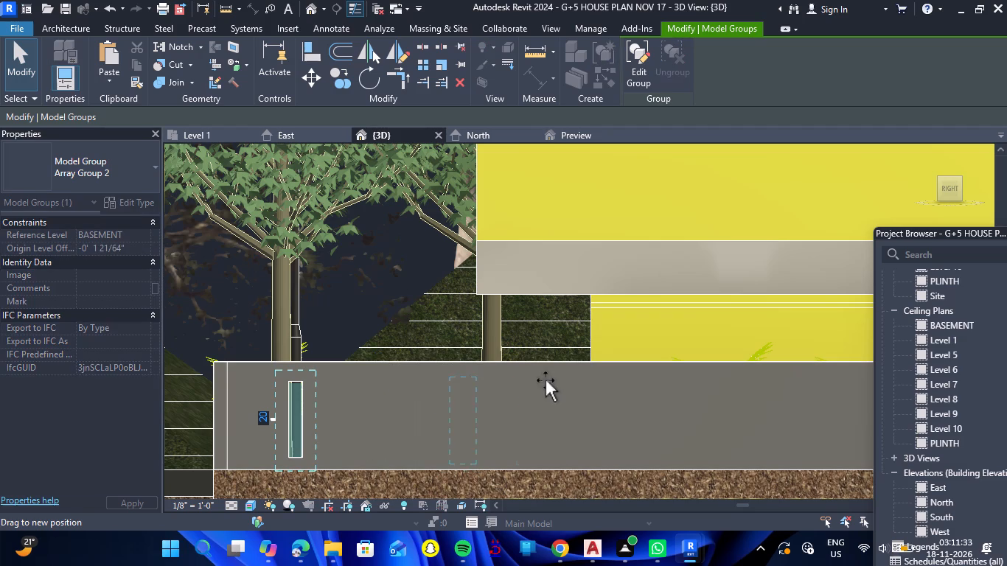
{"action": "left_click_drag", "start_coordinate": [546, 380], "coordinate": [680, 374]}
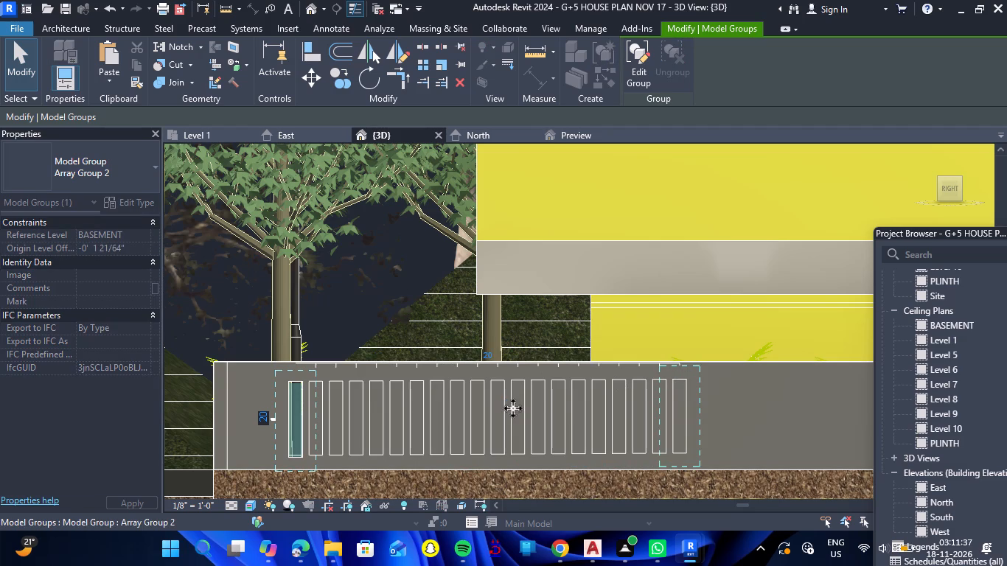
{"action": "scroll", "coordinate": [513, 408], "scroll_direction": "down", "scroll_amount": 9}
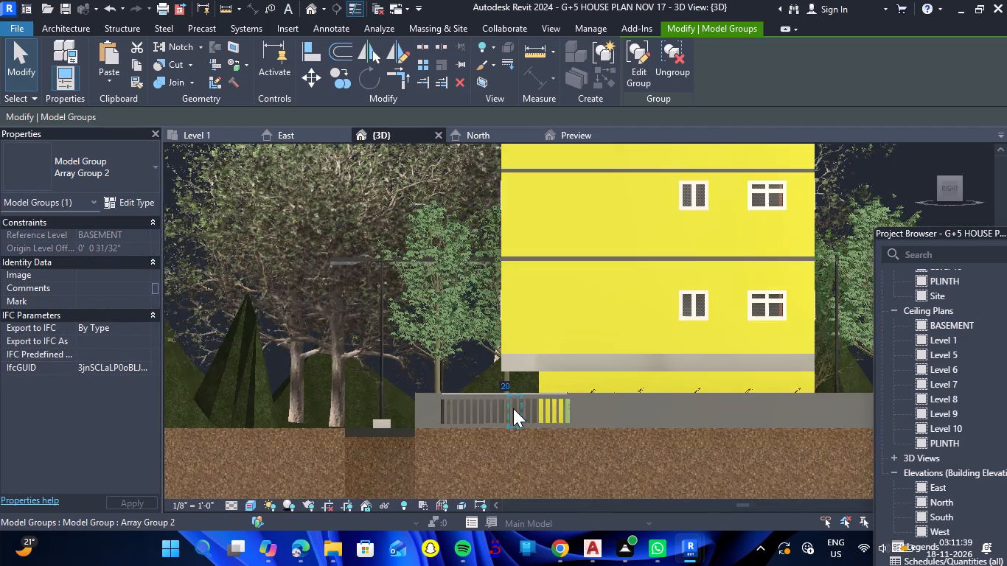
{"action": "scroll", "coordinate": [513, 408], "scroll_direction": "down", "scroll_amount": 2}
{"action": "scroll", "coordinate": [790, 408], "scroll_direction": "up", "scroll_amount": 5}
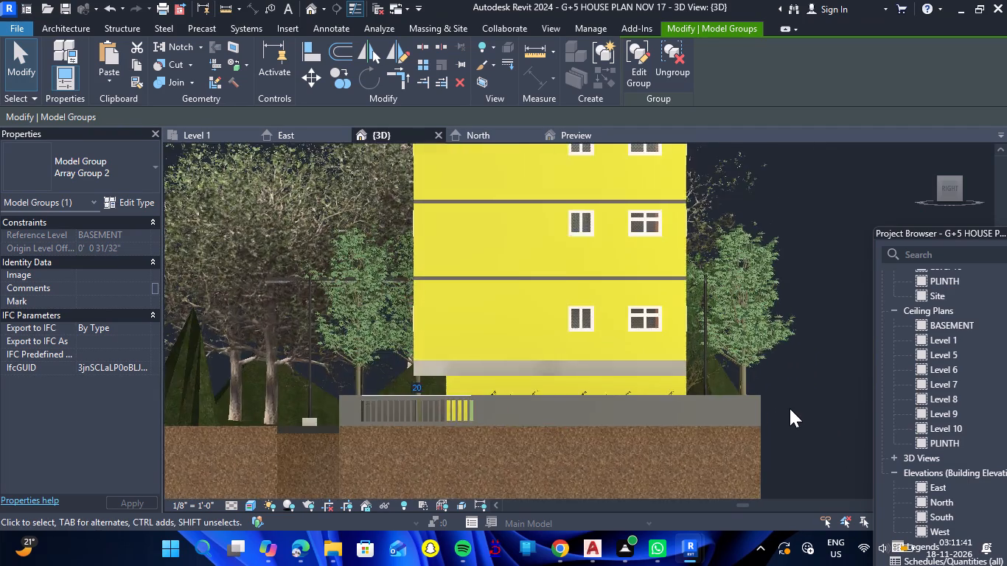
{"action": "left_click", "coordinate": [305, 413]}
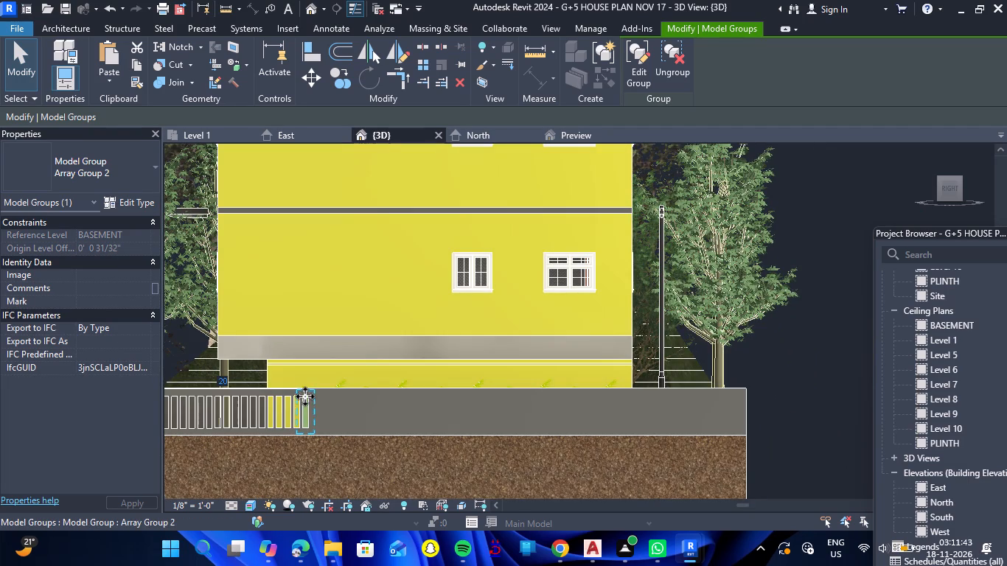
{"action": "left_click_drag", "start_coordinate": [305, 396], "coordinate": [682, 398]}
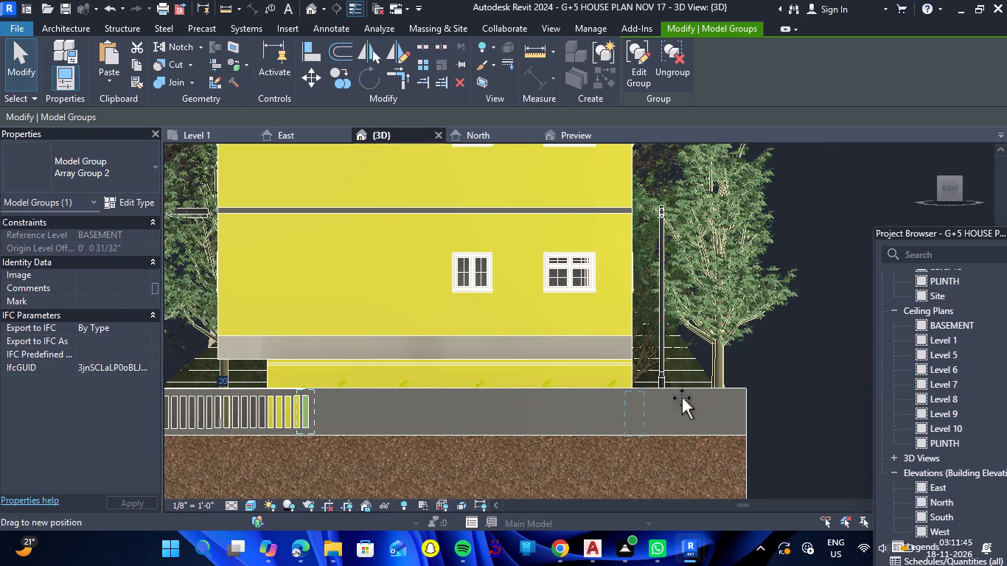
{"action": "left_click_drag", "start_coordinate": [682, 398], "coordinate": [725, 391]}
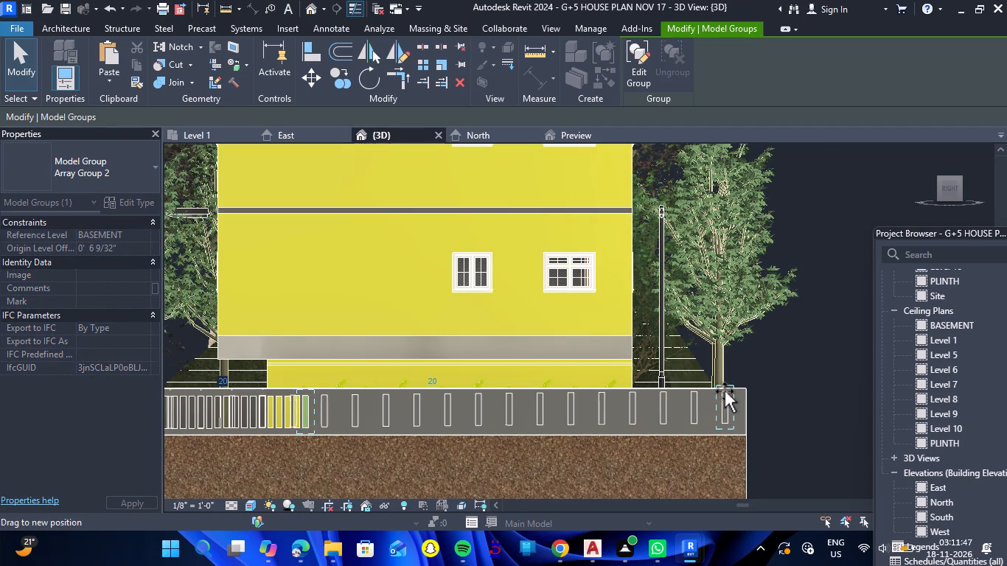
{"action": "left_click_drag", "start_coordinate": [725, 391], "coordinate": [725, 394]}
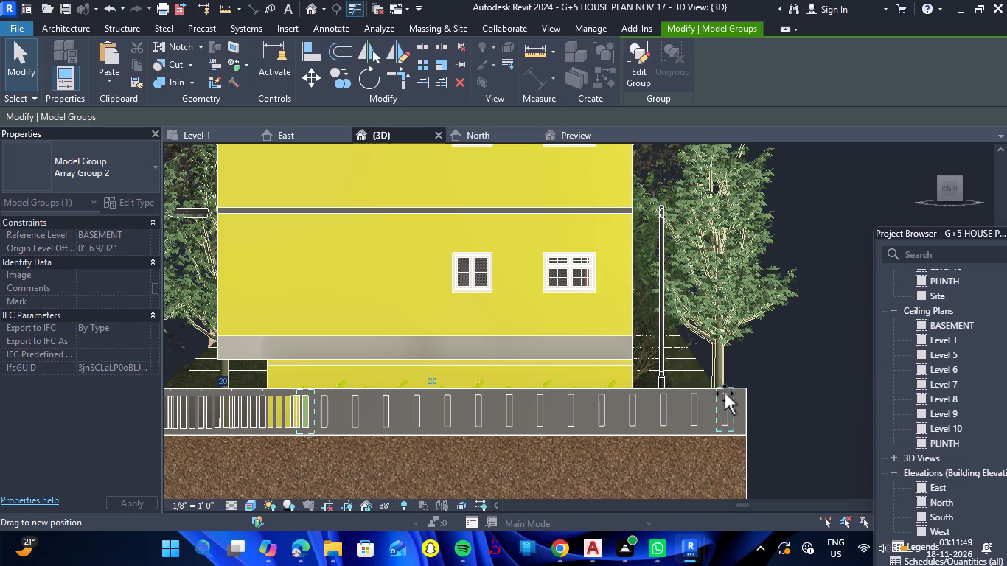
{"action": "left_click_drag", "start_coordinate": [725, 394], "coordinate": [725, 396]}
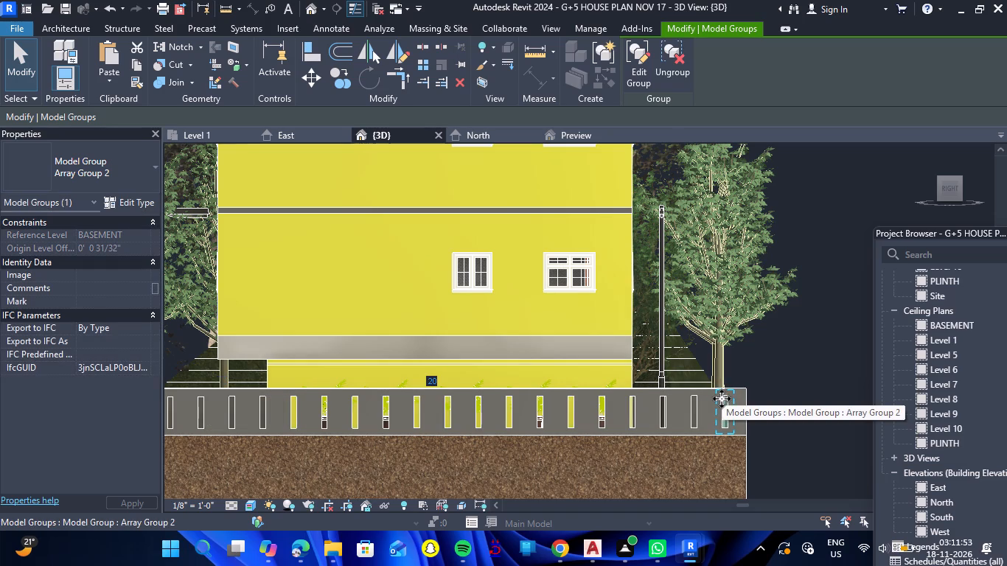
{"action": "scroll", "coordinate": [787, 391], "scroll_direction": "down", "scroll_amount": 4}
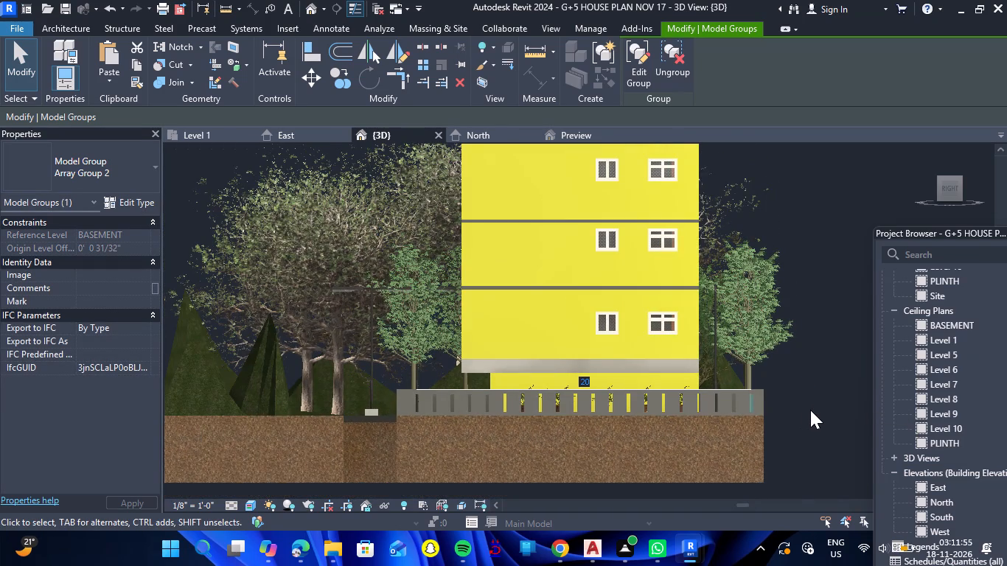
{"action": "left_click", "coordinate": [810, 410]}
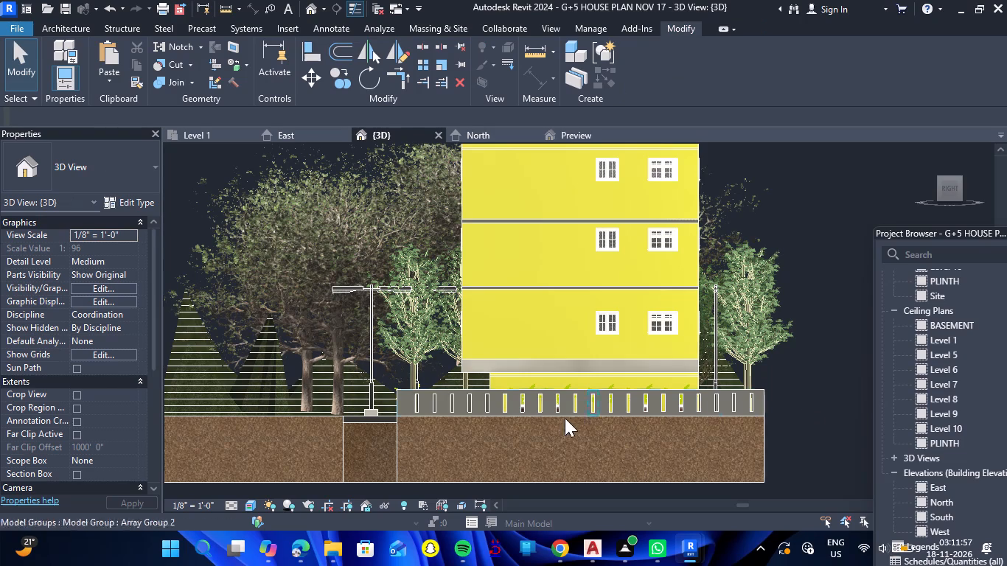
Paint the outer face of the grey boundary wall around the openings with the WALL3 material.
{"action": "scroll", "coordinate": [442, 410], "scroll_direction": "up", "scroll_amount": 5}
{"action": "scroll", "coordinate": [377, 403], "scroll_direction": "up", "scroll_amount": 2}
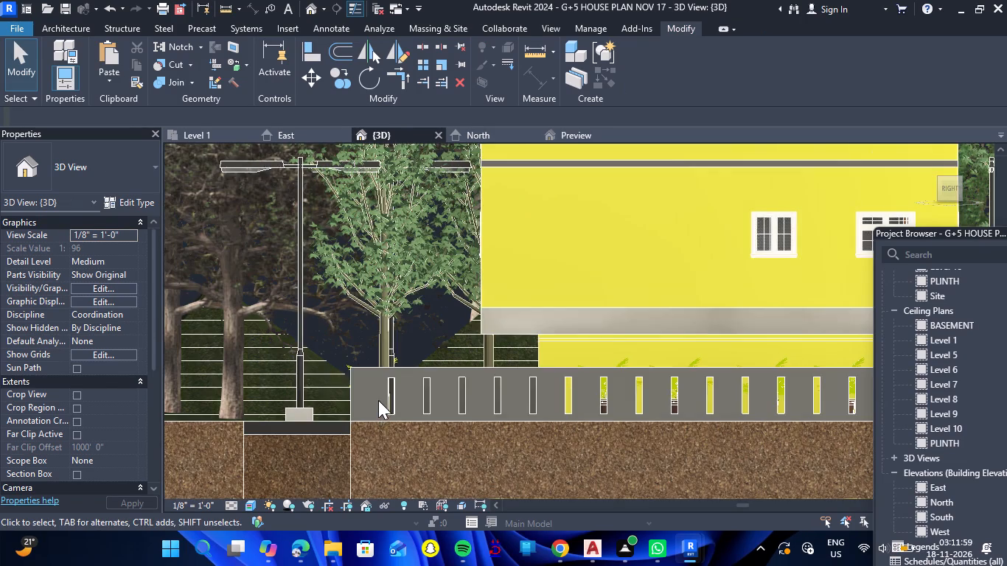
{"action": "scroll", "coordinate": [378, 400], "scroll_direction": "up", "scroll_amount": 5}
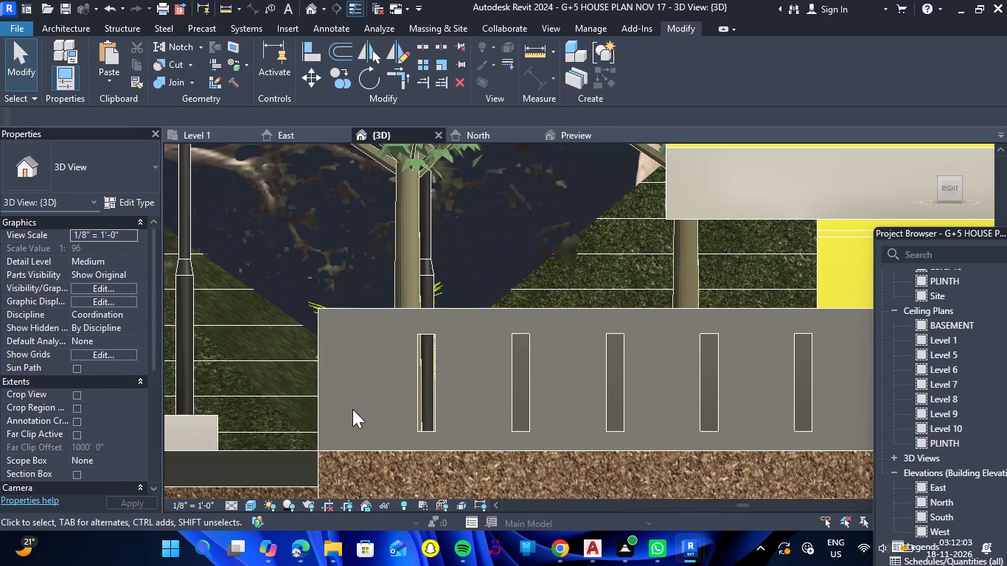
{"action": "key", "text": "semicolon"}
{"action": "type", "text": "PT"}
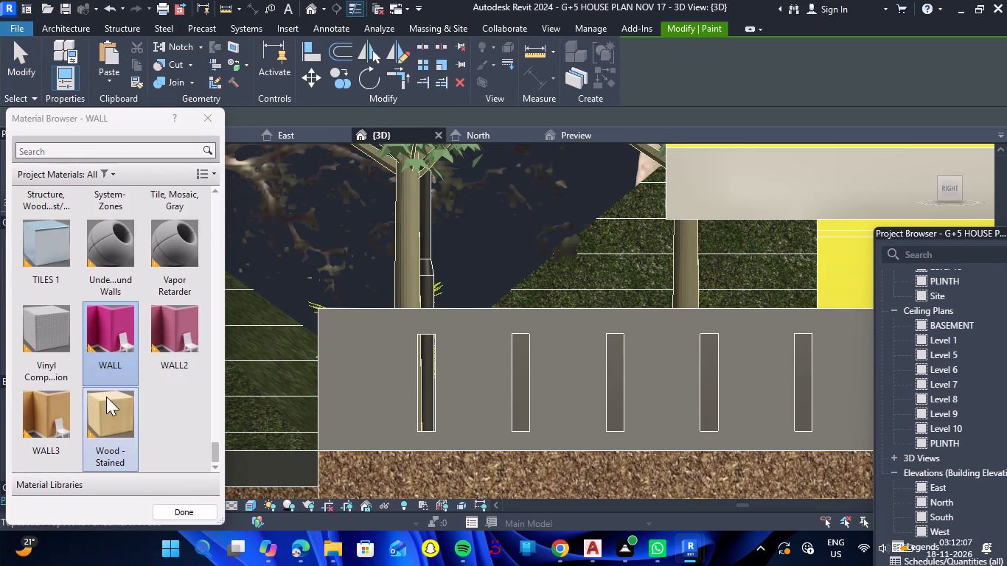
{"action": "left_click", "coordinate": [69, 409]}
{"action": "left_click", "coordinate": [338, 387]}
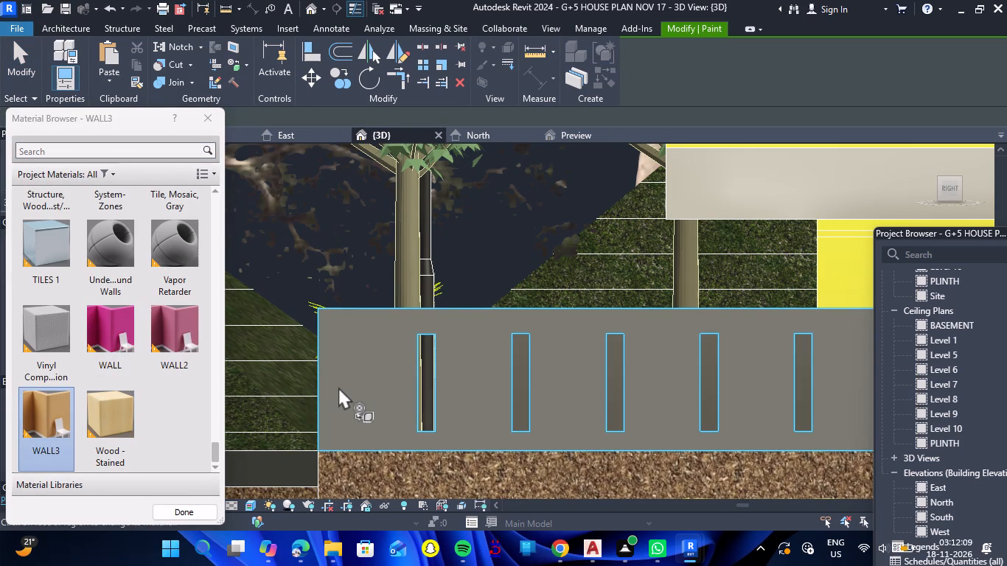
{"action": "scroll", "coordinate": [338, 387], "scroll_direction": "down", "scroll_amount": 7}
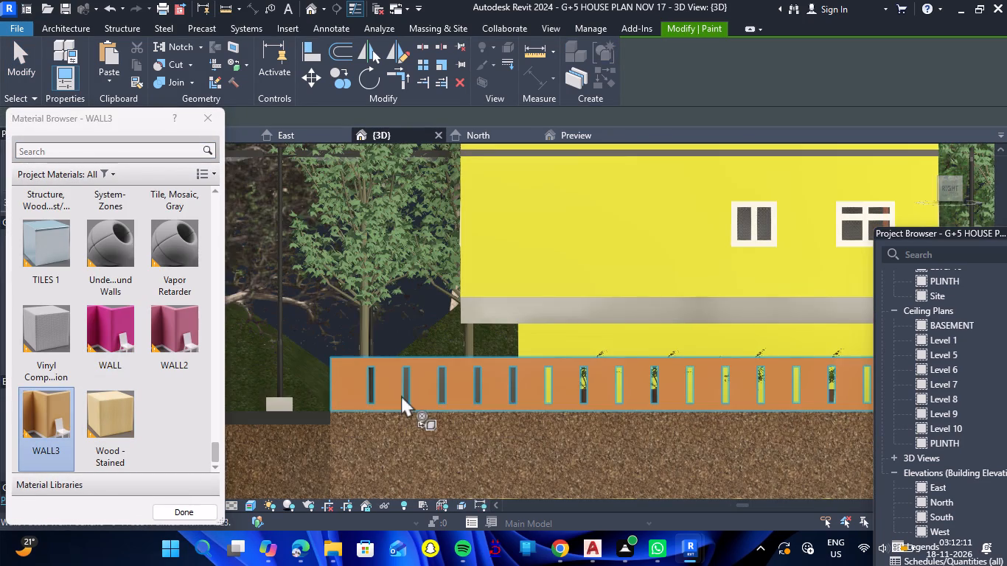
{"action": "scroll", "coordinate": [369, 386], "scroll_direction": "up", "scroll_amount": 10}
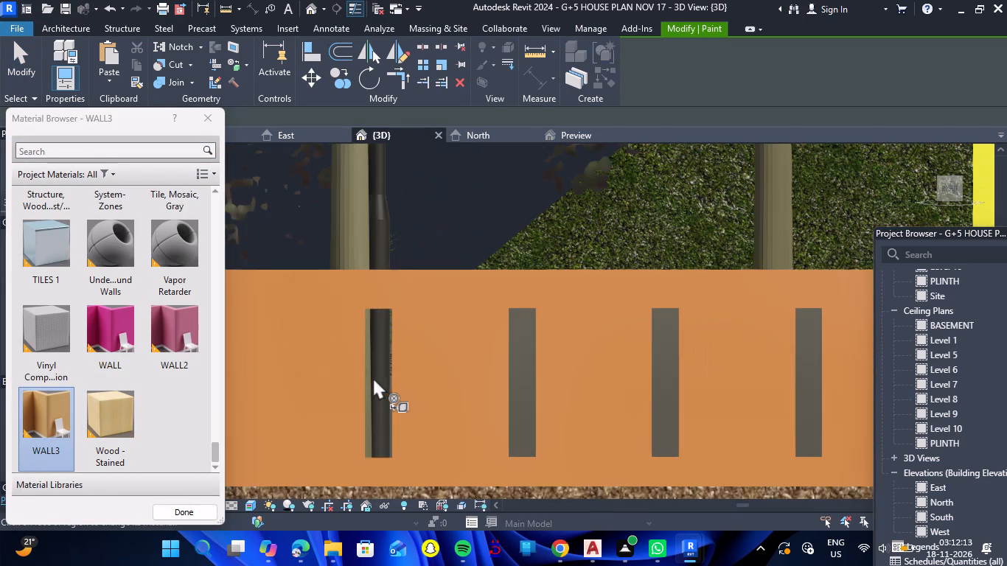
Paint the outer face of the grey Generic - 6" boundary wall on the building's back side with the WALL3 material.
{"action": "scroll", "coordinate": [523, 388], "scroll_direction": "up", "scroll_amount": 2}
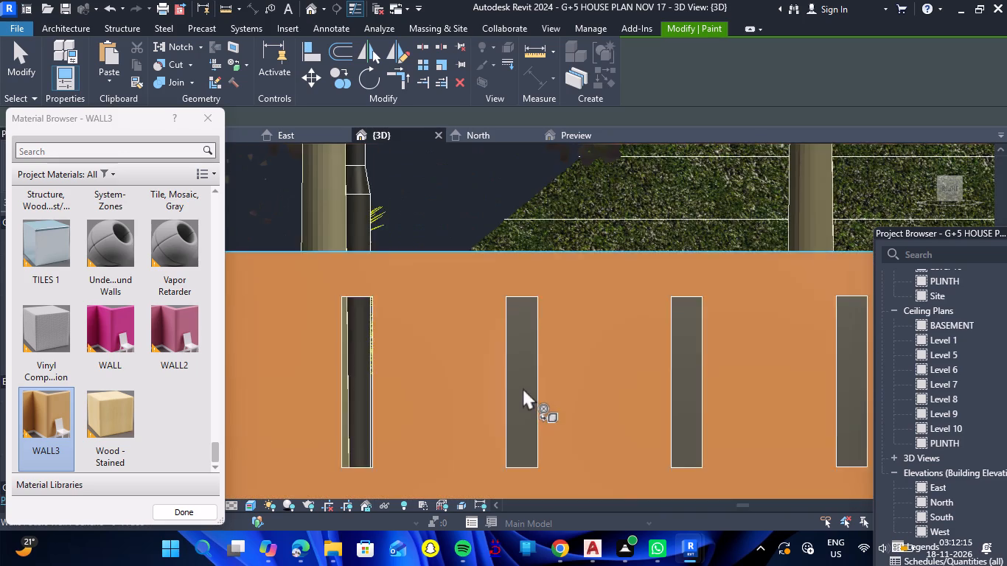
{"action": "scroll", "coordinate": [437, 391], "scroll_direction": "down", "scroll_amount": 18}
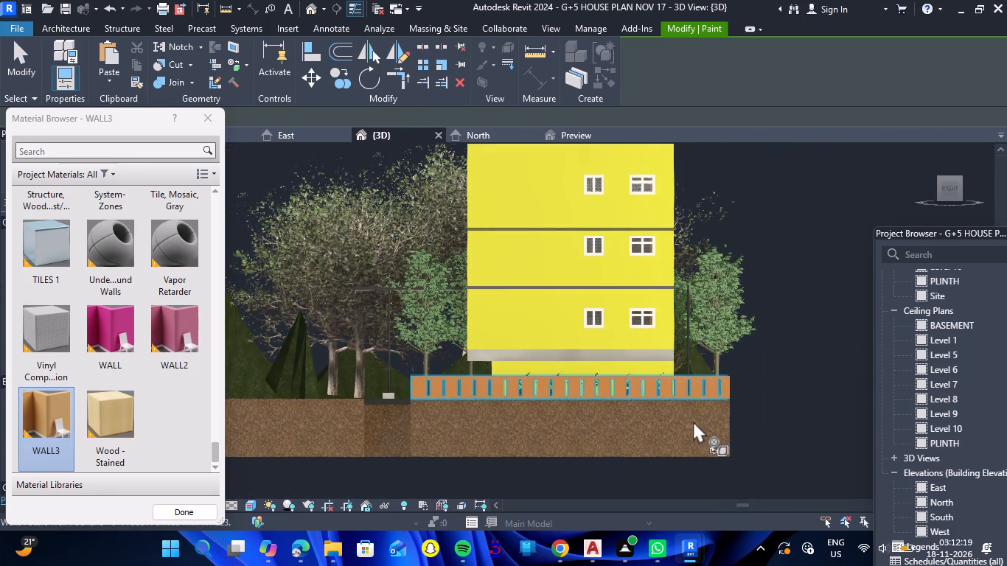
{"action": "key", "text": "Escape"}
{"action": "left_click_drag", "start_coordinate": [754, 413], "coordinate": [619, 425], "text": "shift"}
{"action": "right_click_drag", "start_coordinate": [754, 413], "coordinate": [619, 425], "text": "shift"}
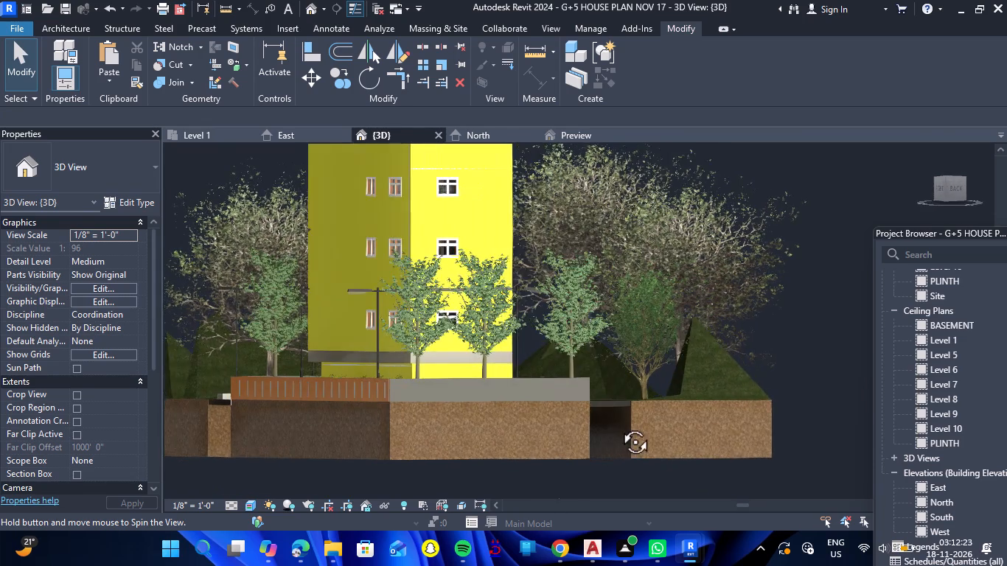
{"action": "right_click_drag", "start_coordinate": [619, 425], "coordinate": [579, 446], "text": "shift"}
{"action": "left_click_drag", "start_coordinate": [619, 425], "coordinate": [579, 446], "text": "shift"}
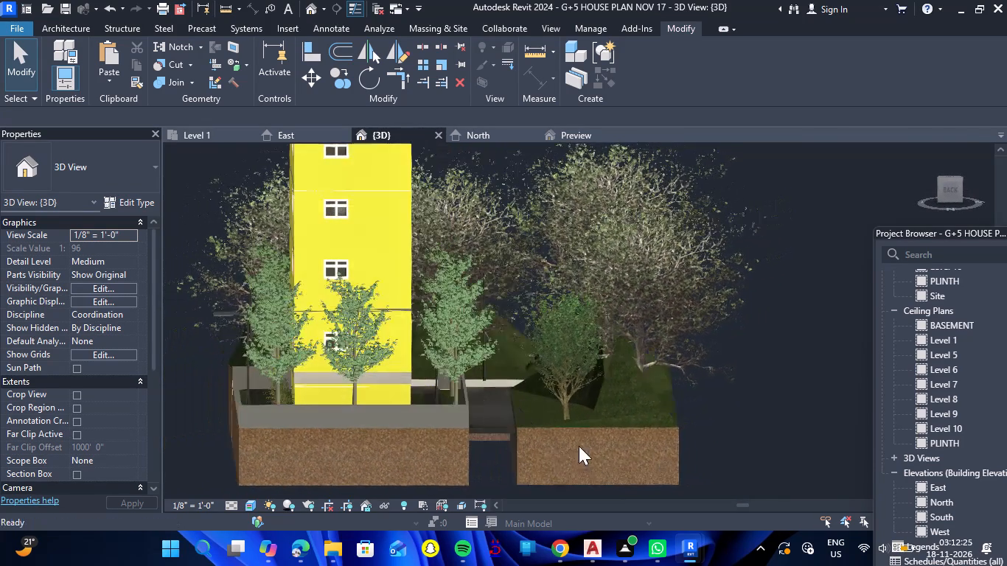
{"action": "scroll", "coordinate": [340, 423], "scroll_direction": "up", "scroll_amount": 3}
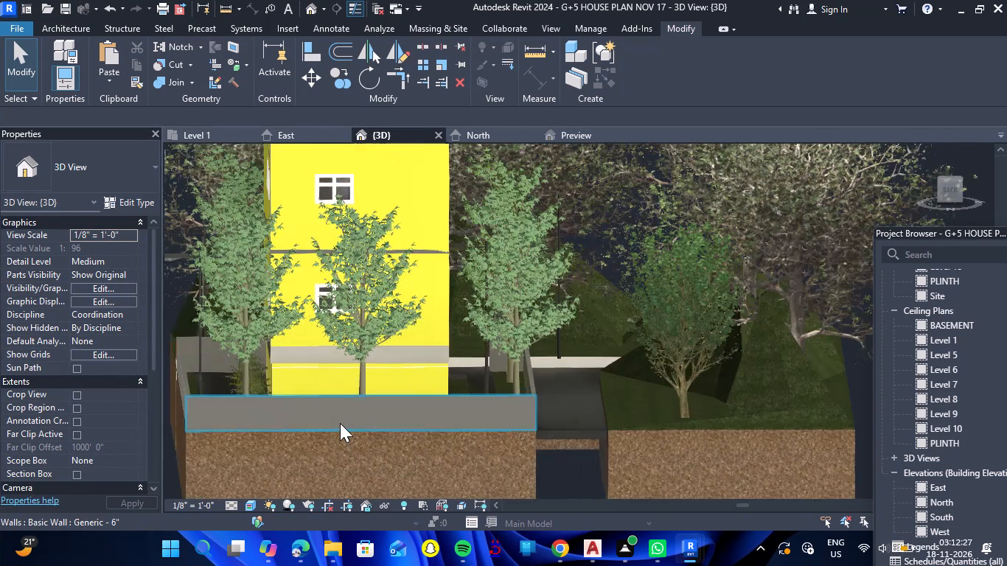
{"action": "type", "text": "PT"}
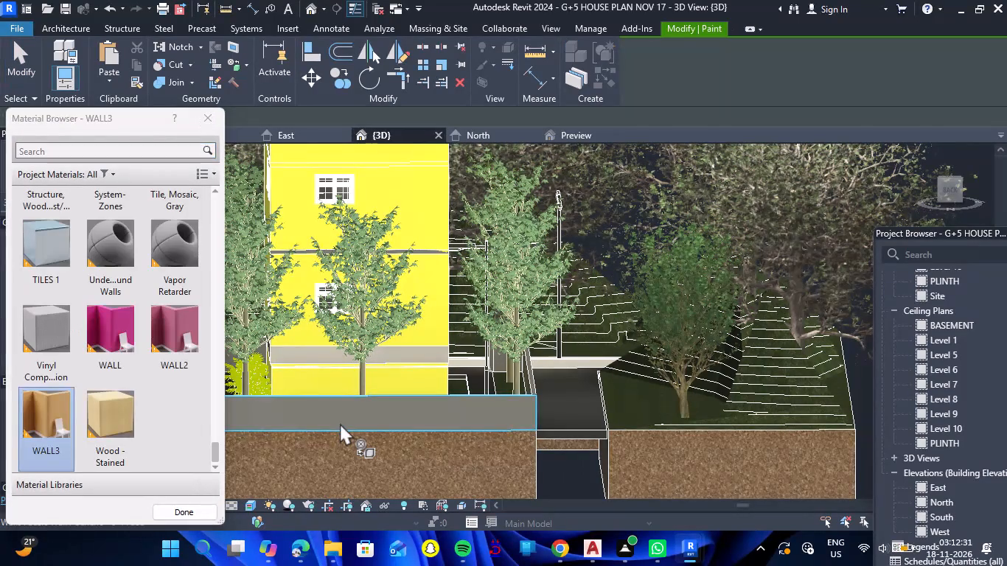
{"action": "left_click", "coordinate": [349, 417]}
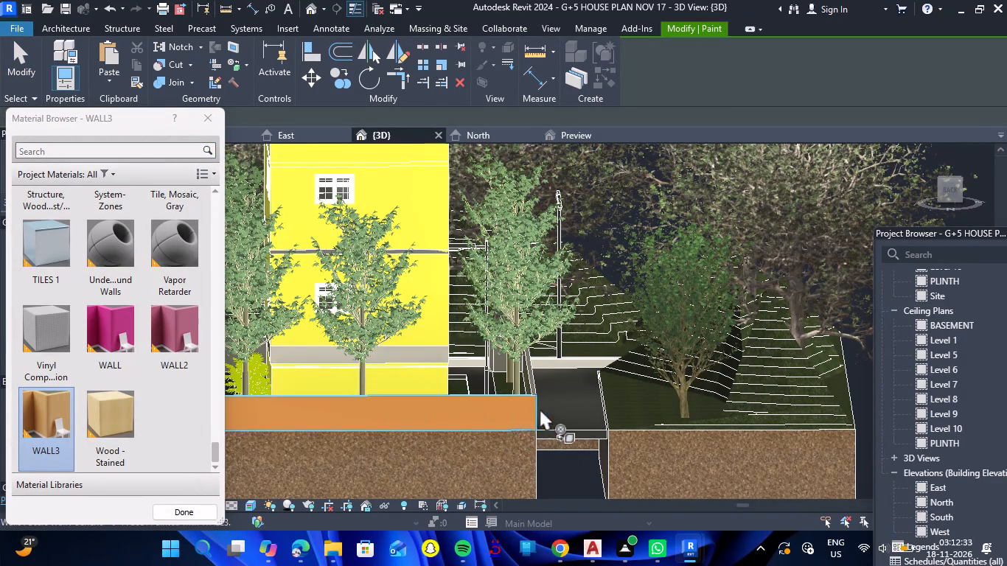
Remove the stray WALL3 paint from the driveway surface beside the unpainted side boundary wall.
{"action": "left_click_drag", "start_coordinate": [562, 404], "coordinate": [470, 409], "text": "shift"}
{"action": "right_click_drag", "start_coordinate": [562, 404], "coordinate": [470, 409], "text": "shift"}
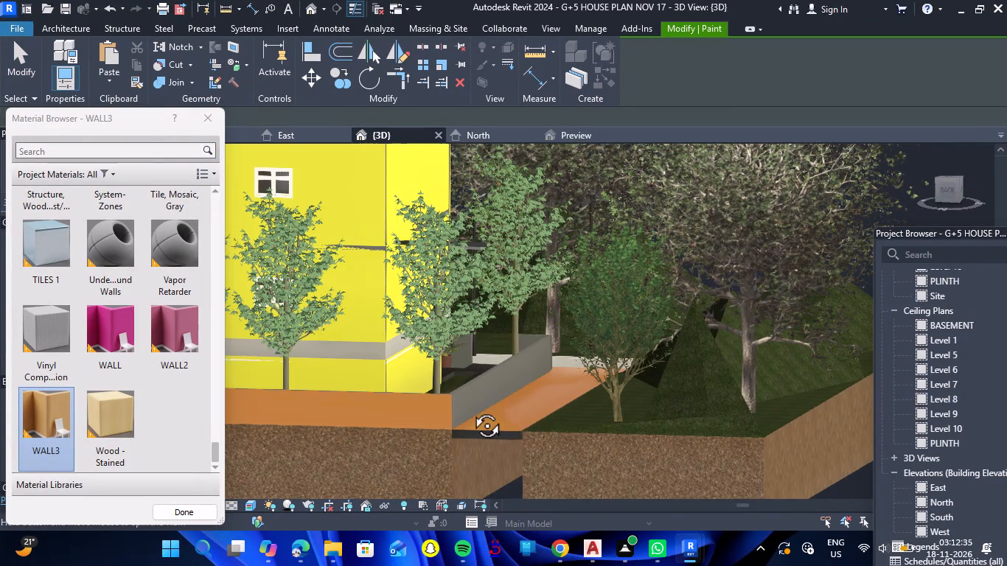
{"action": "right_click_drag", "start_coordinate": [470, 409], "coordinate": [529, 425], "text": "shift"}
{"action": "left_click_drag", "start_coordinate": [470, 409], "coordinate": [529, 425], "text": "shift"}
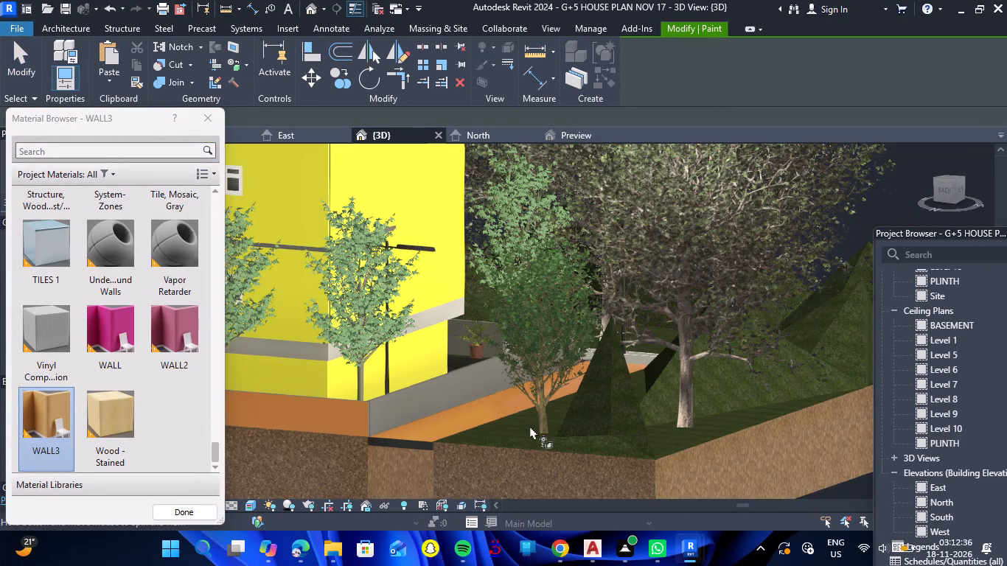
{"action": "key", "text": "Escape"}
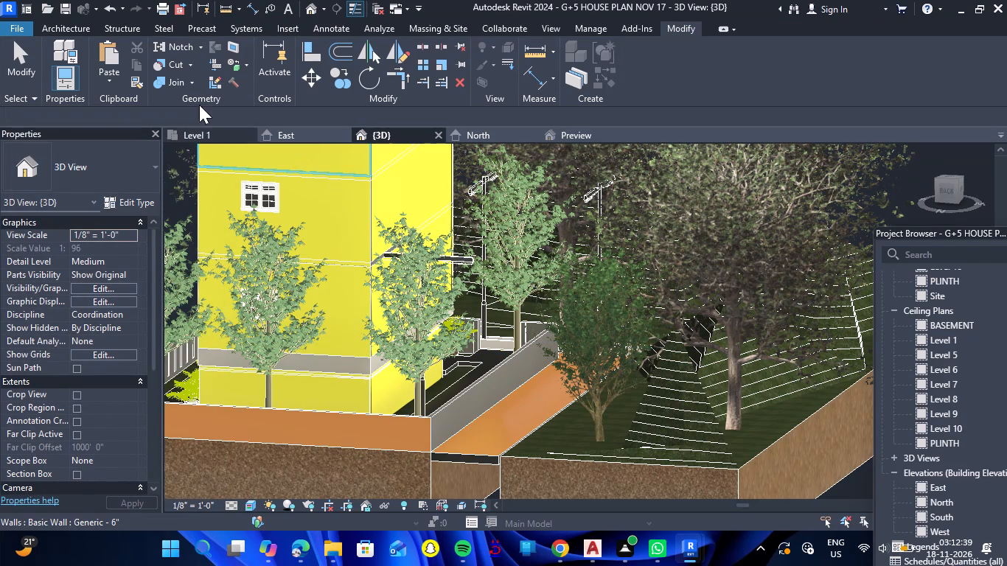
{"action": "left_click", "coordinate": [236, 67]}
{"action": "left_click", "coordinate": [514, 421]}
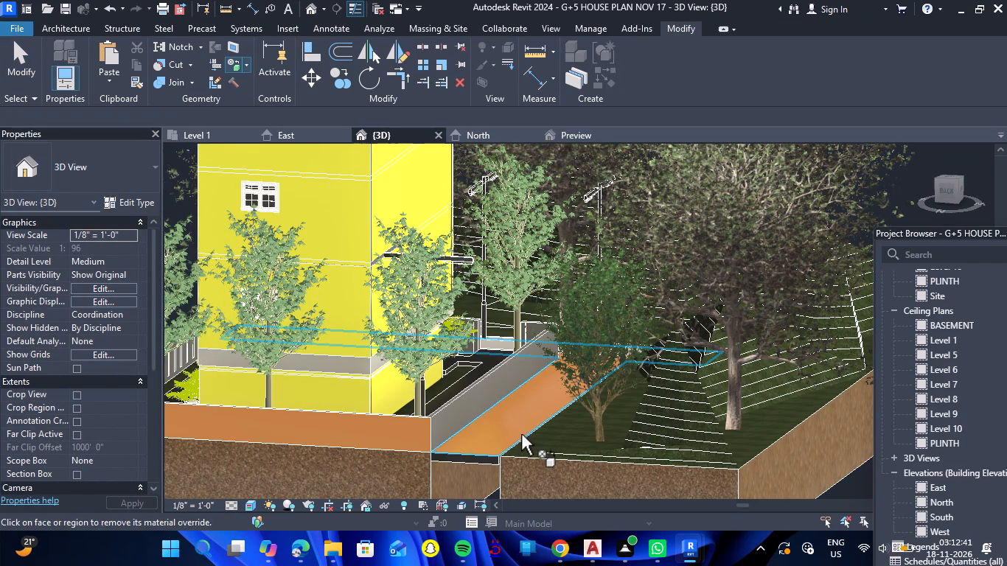
Paint the driveway surface beside the side boundary wall with the Paint - Black Matte material.
{"action": "type", "text": "PT"}
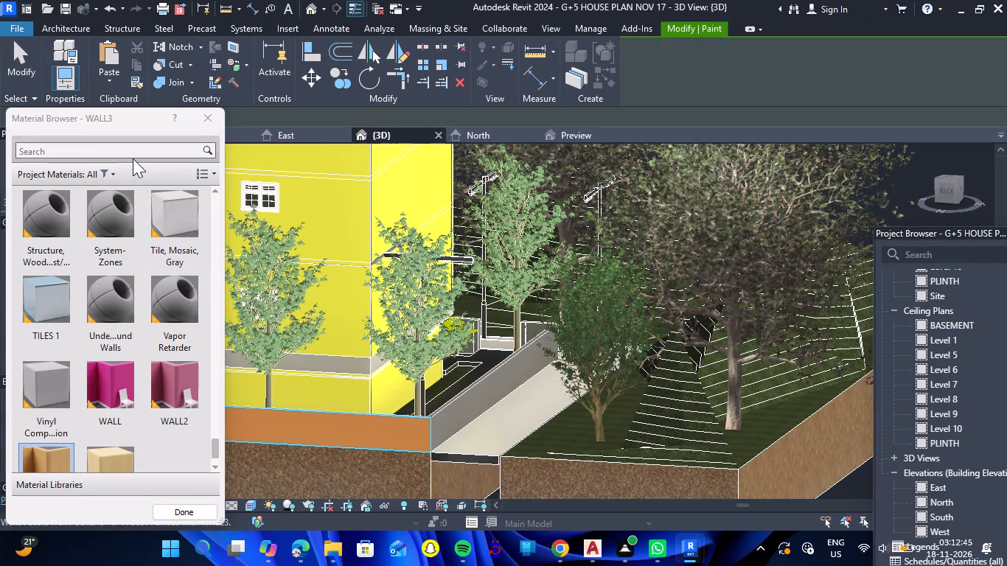
{"action": "left_click", "coordinate": [133, 156]}
{"action": "key", "text": "b"}
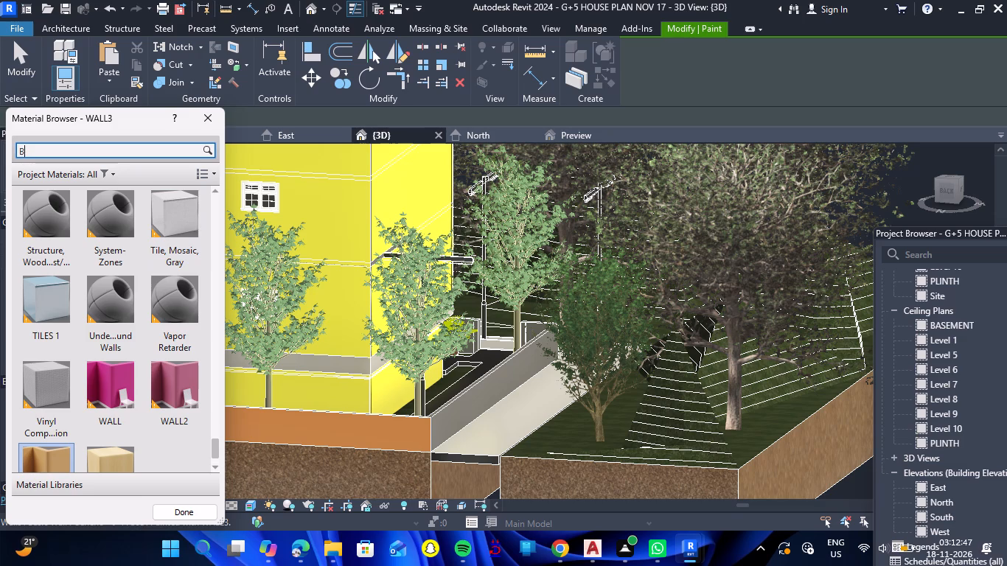
{"action": "type", "text": "LA"}
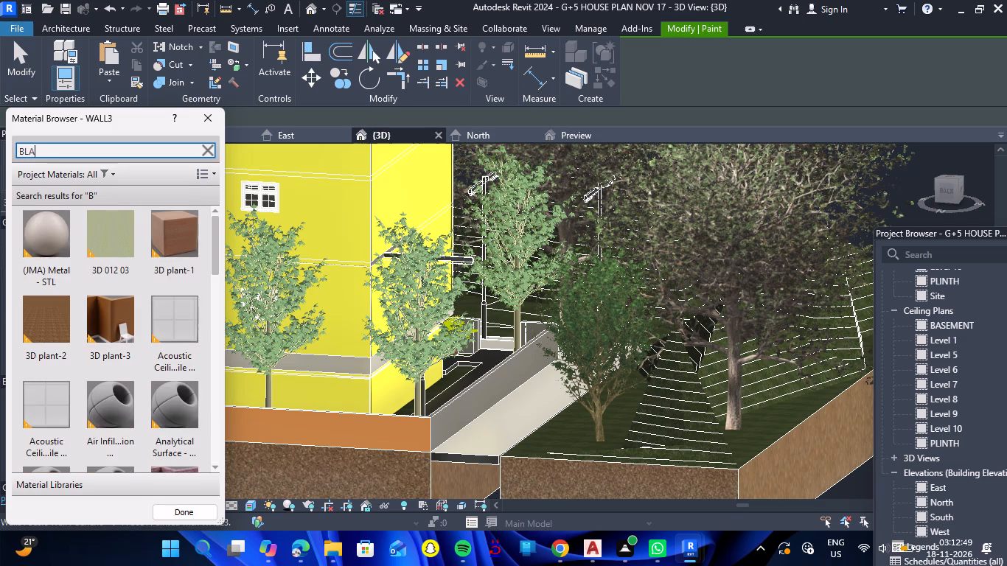
{"action": "left_click", "coordinate": [105, 270]}
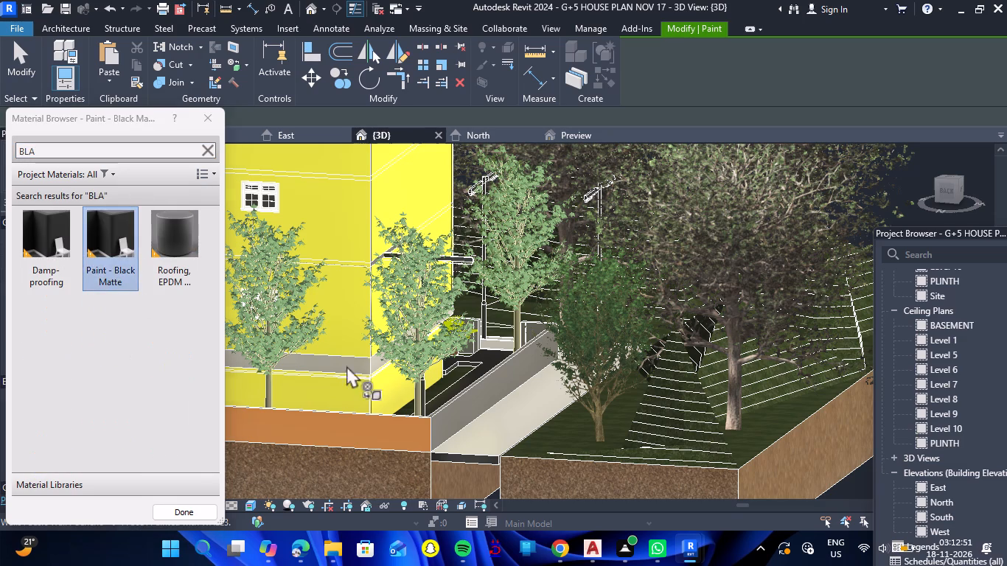
{"action": "left_click", "coordinate": [487, 434]}
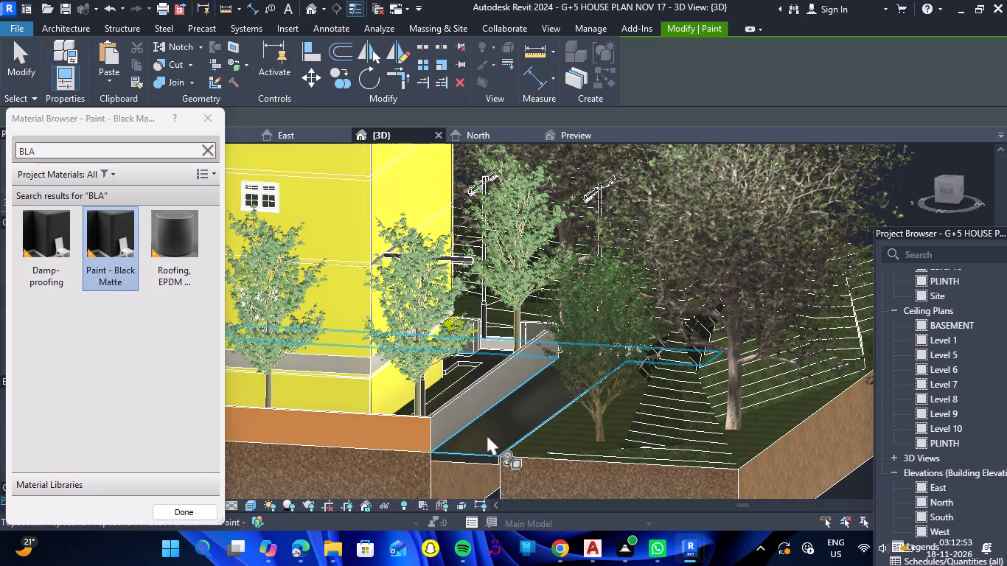
{"action": "key", "text": "Escape"}
Cut a narrow rectangular opening about 3'-0" tall in the grey boundary wall along the driveway, near its corner with the orange wall.
{"action": "scroll", "coordinate": [447, 480], "scroll_direction": "up", "scroll_amount": 3}
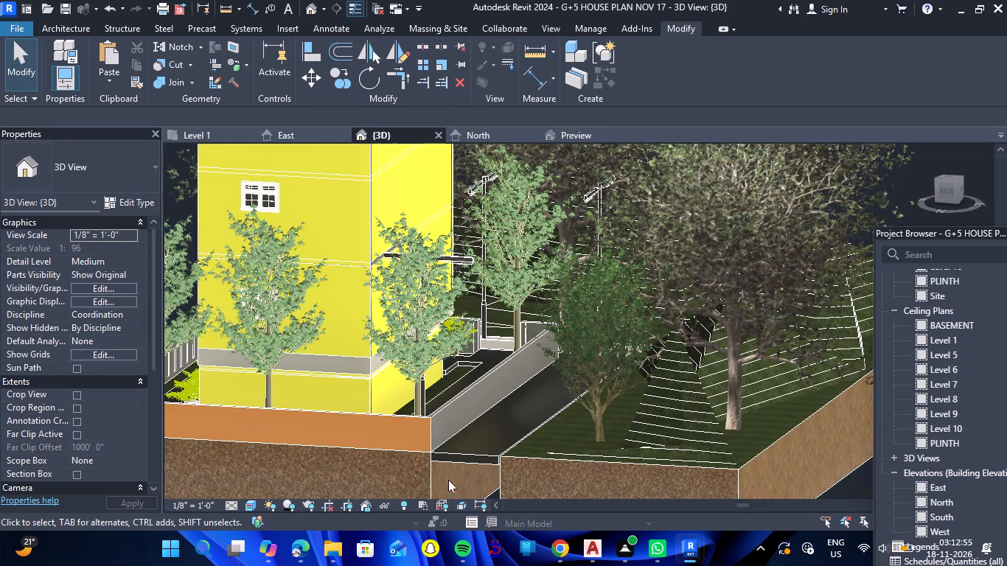
{"action": "scroll", "coordinate": [438, 399], "scroll_direction": "up", "scroll_amount": 5}
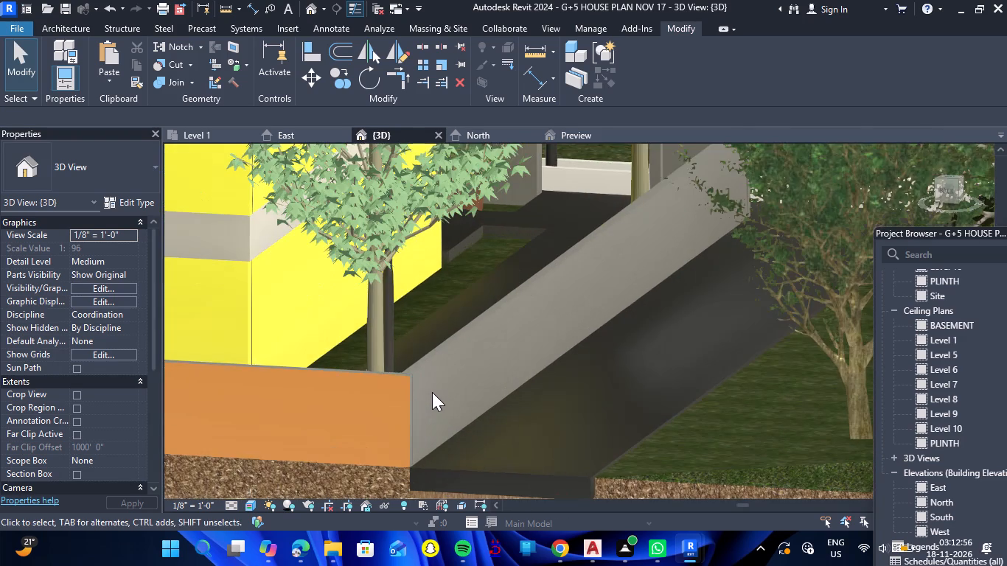
{"action": "scroll", "coordinate": [544, 366], "scroll_direction": "down", "scroll_amount": 3}
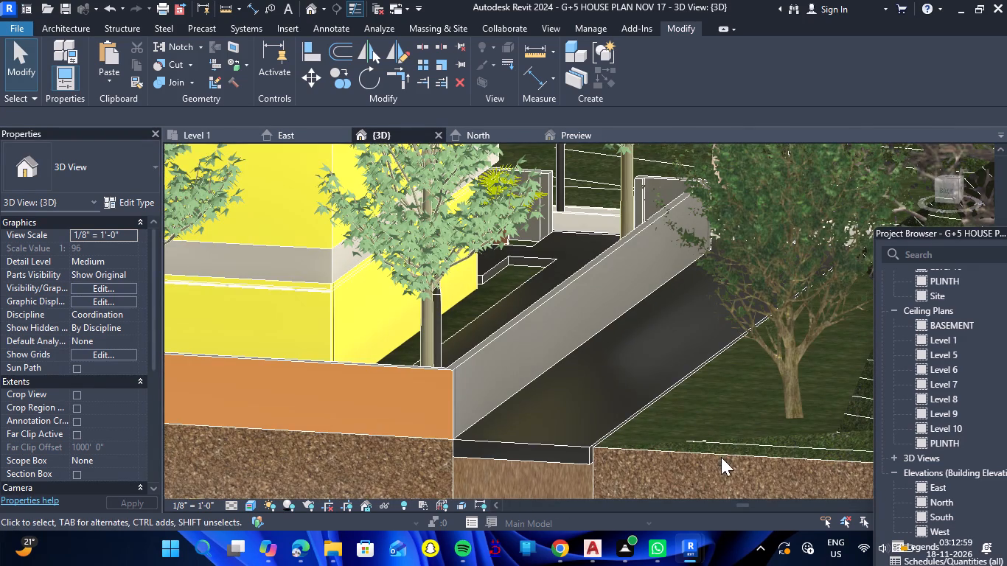
{"action": "scroll", "coordinate": [548, 375], "scroll_direction": "down", "scroll_amount": 9}
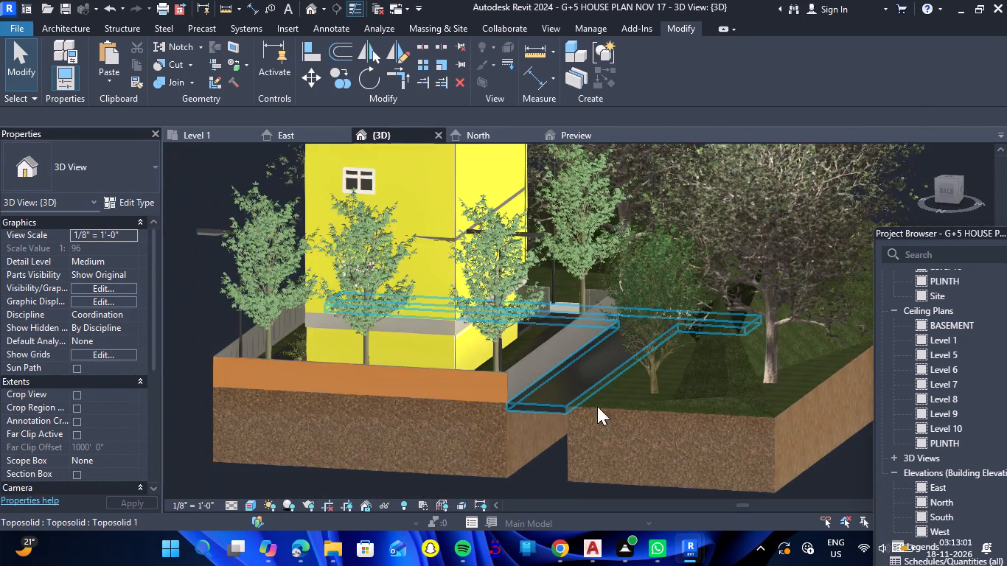
{"action": "left_click_drag", "start_coordinate": [765, 446], "coordinate": [725, 452]}
{"action": "right_click_drag", "start_coordinate": [765, 446], "coordinate": [725, 452], "text": "shift"}
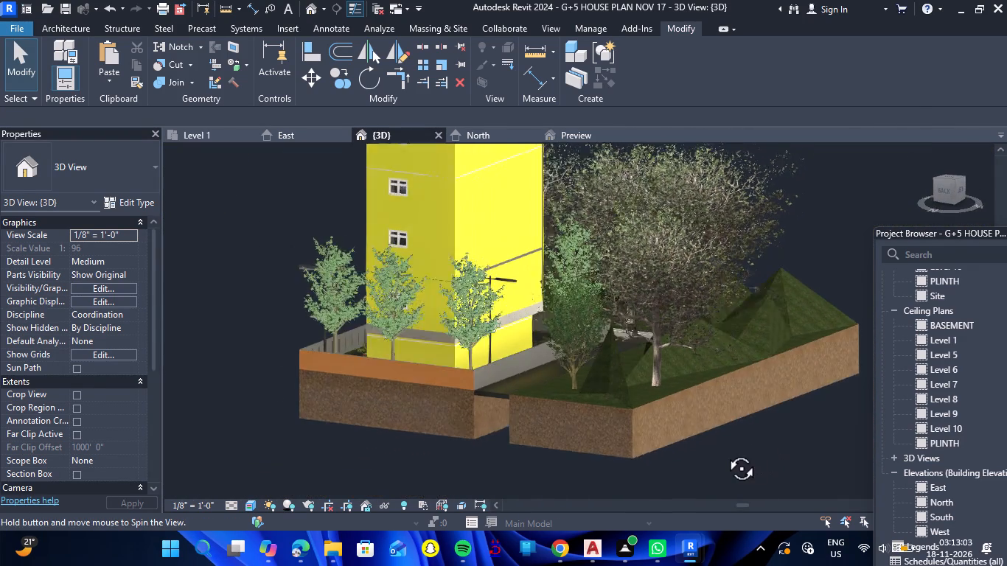
{"action": "left_click_drag", "start_coordinate": [725, 452], "coordinate": [681, 461]}
{"action": "right_click_drag", "start_coordinate": [725, 452], "coordinate": [681, 461], "text": "shift"}
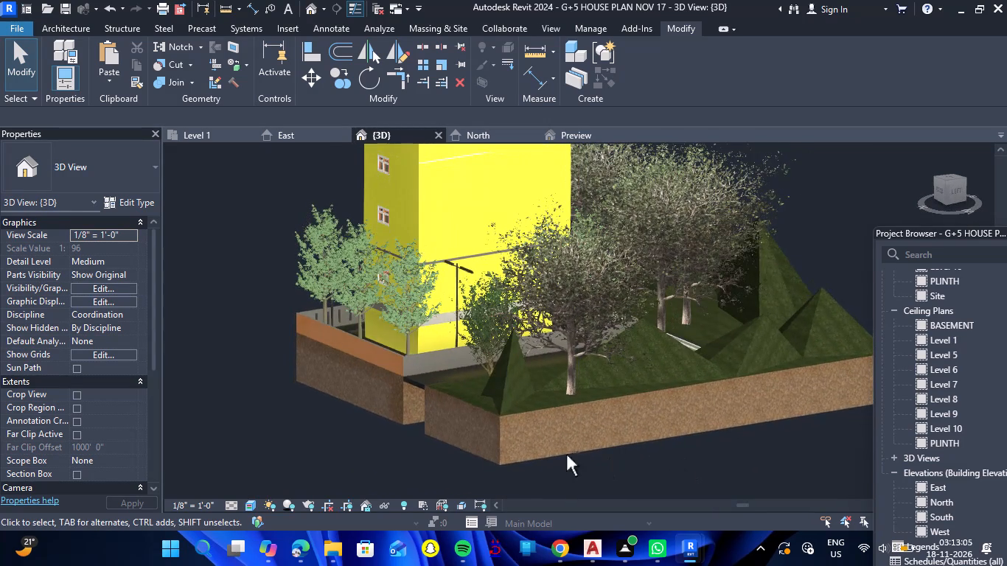
{"action": "scroll", "coordinate": [439, 366], "scroll_direction": "up", "scroll_amount": 7}
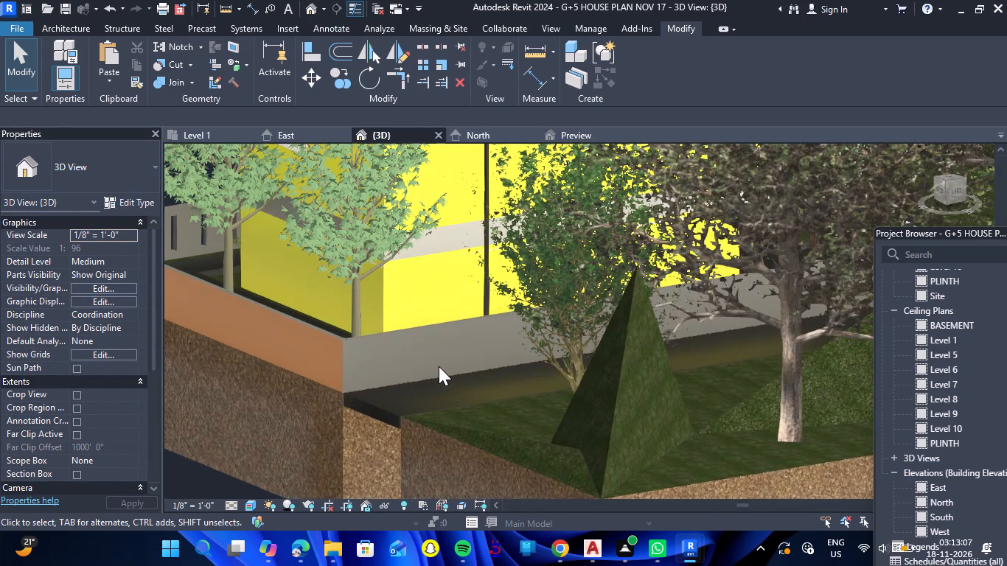
{"action": "left_click", "coordinate": [380, 336]}
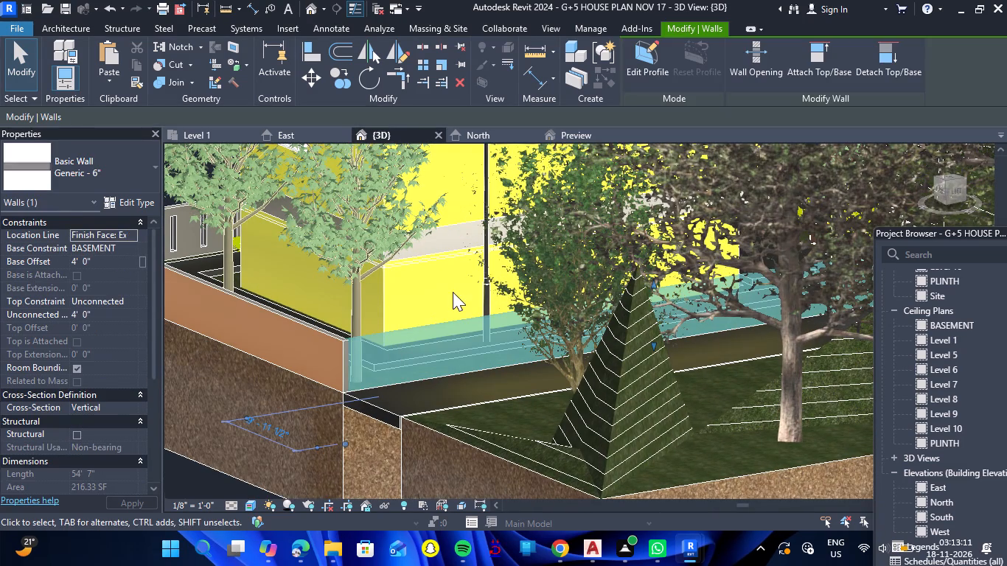
{"action": "left_click", "coordinate": [748, 69]}
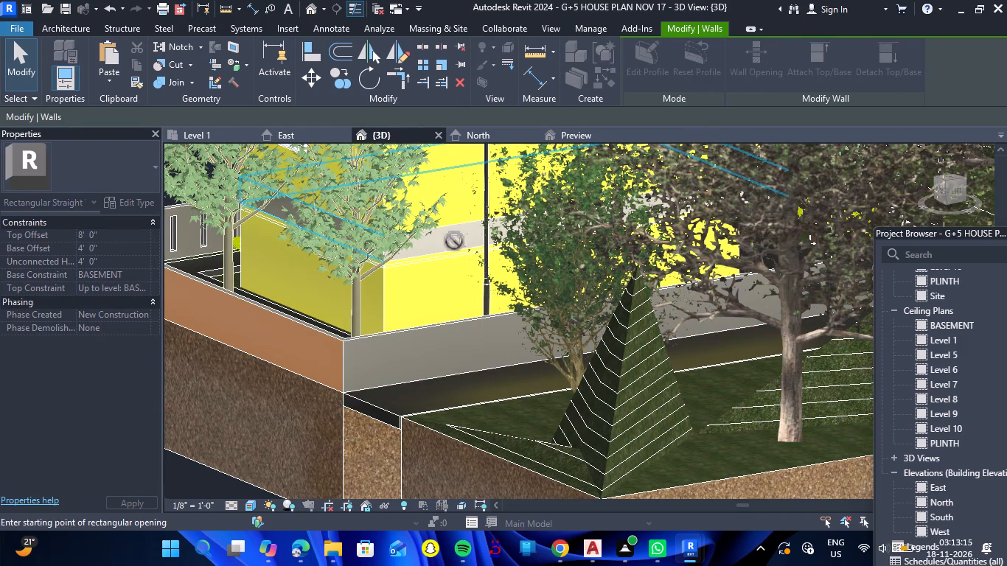
{"action": "scroll", "coordinate": [367, 366], "scroll_direction": "up", "scroll_amount": 6}
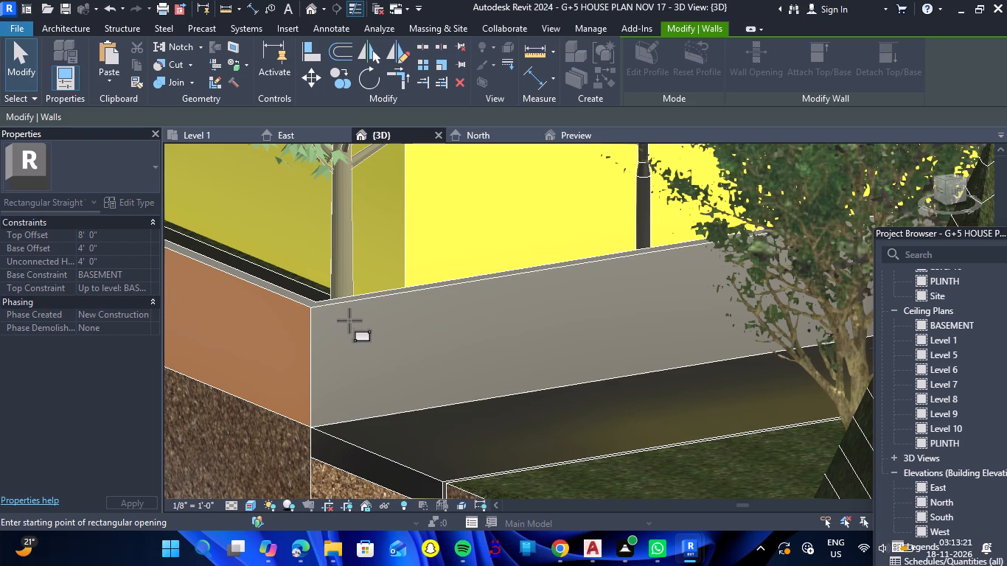
{"action": "left_click", "coordinate": [349, 321]}
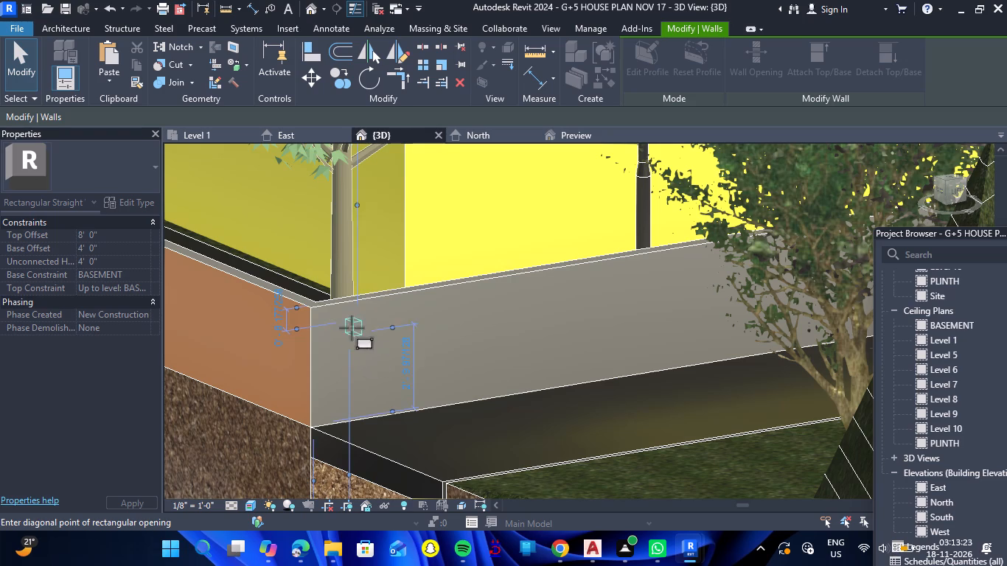
{"action": "left_click", "coordinate": [367, 409]}
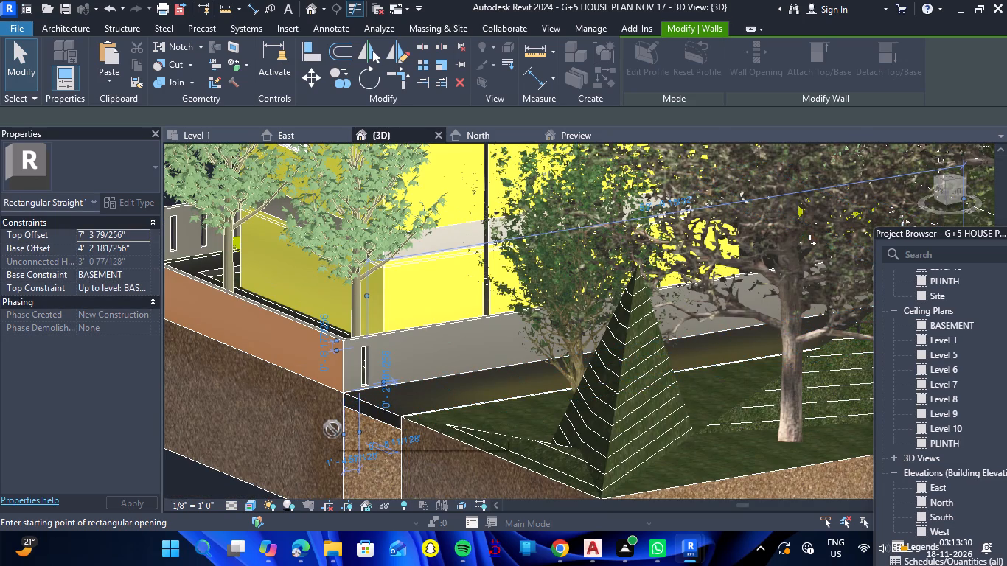
{"action": "key", "text": "Escape"}
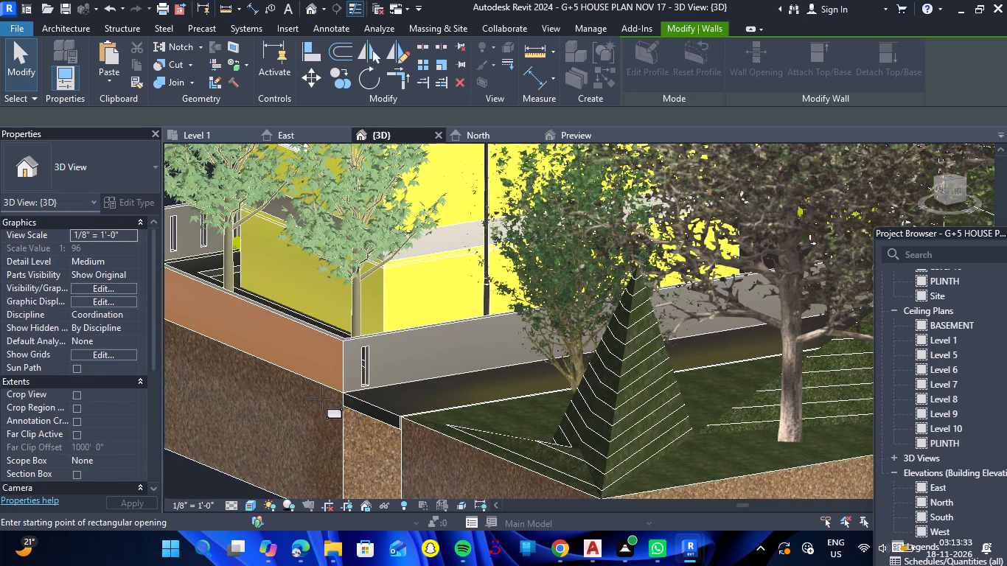
{"action": "key", "text": "Escape"}
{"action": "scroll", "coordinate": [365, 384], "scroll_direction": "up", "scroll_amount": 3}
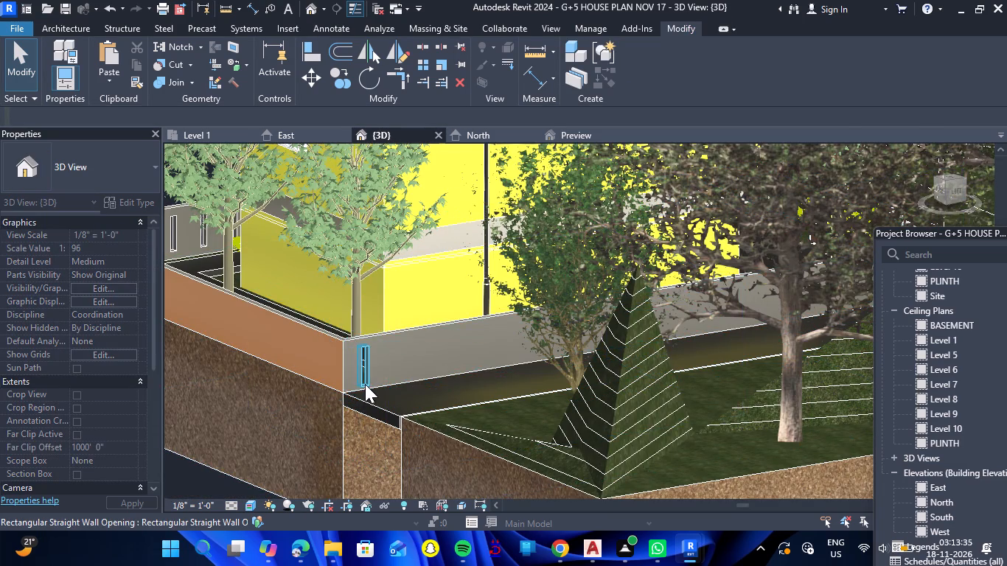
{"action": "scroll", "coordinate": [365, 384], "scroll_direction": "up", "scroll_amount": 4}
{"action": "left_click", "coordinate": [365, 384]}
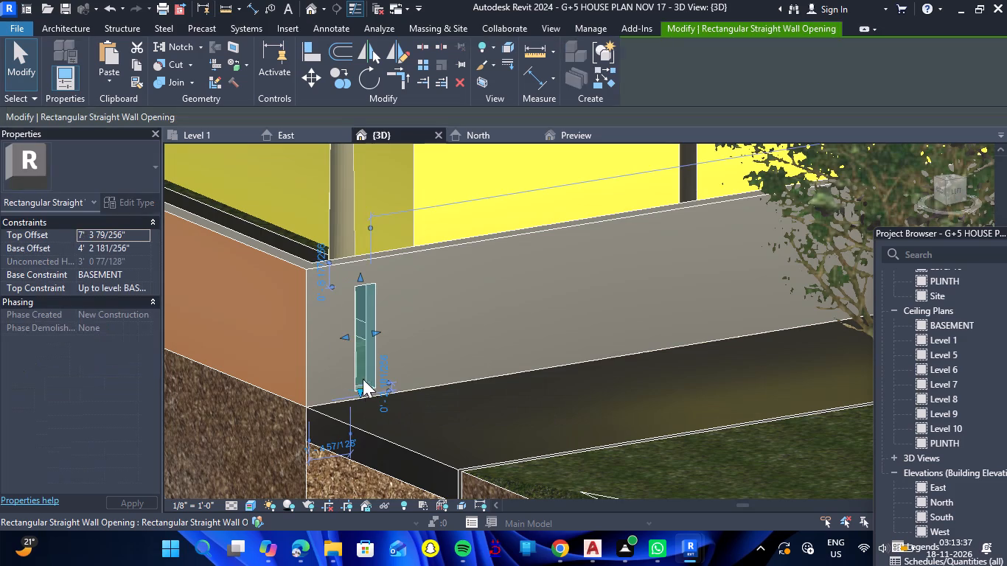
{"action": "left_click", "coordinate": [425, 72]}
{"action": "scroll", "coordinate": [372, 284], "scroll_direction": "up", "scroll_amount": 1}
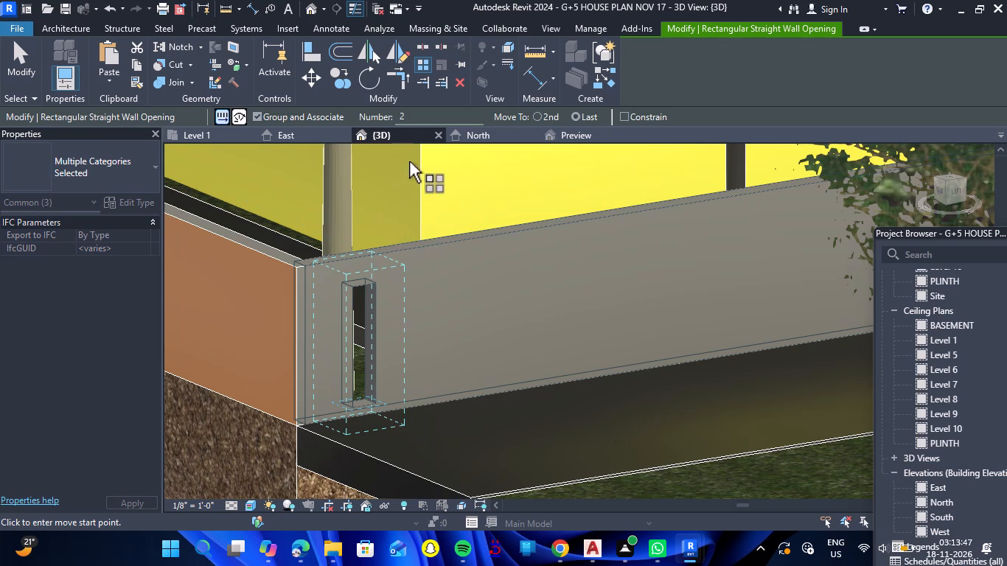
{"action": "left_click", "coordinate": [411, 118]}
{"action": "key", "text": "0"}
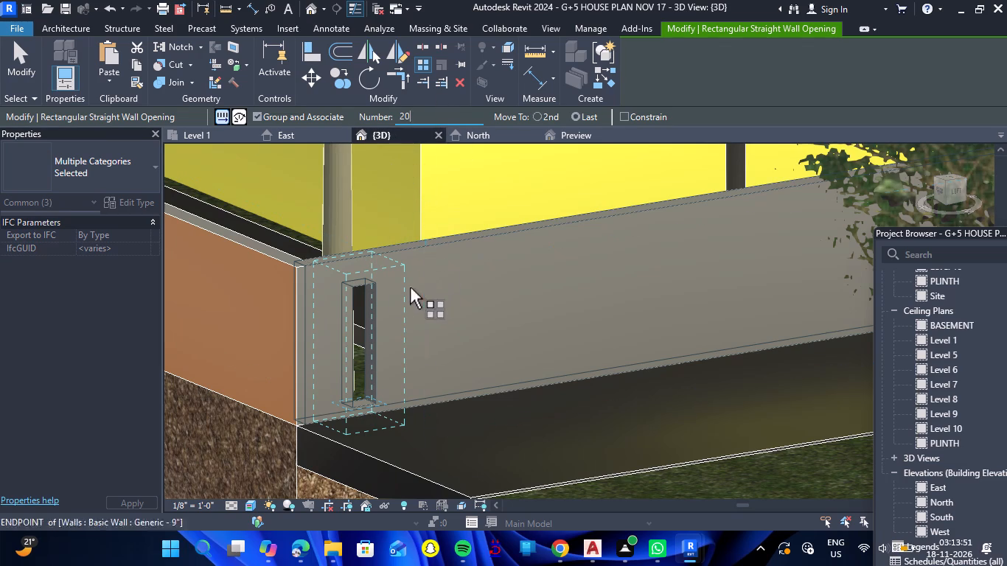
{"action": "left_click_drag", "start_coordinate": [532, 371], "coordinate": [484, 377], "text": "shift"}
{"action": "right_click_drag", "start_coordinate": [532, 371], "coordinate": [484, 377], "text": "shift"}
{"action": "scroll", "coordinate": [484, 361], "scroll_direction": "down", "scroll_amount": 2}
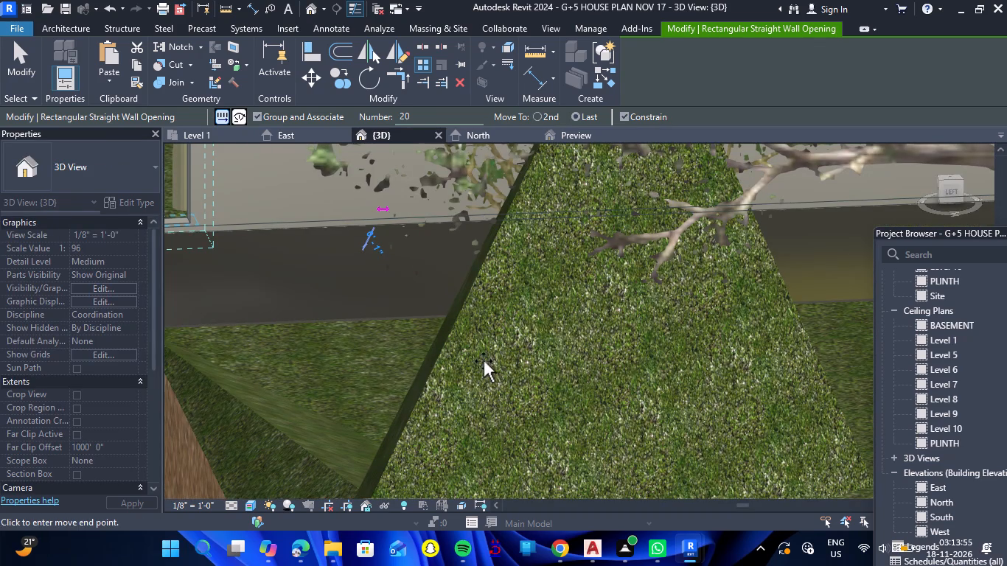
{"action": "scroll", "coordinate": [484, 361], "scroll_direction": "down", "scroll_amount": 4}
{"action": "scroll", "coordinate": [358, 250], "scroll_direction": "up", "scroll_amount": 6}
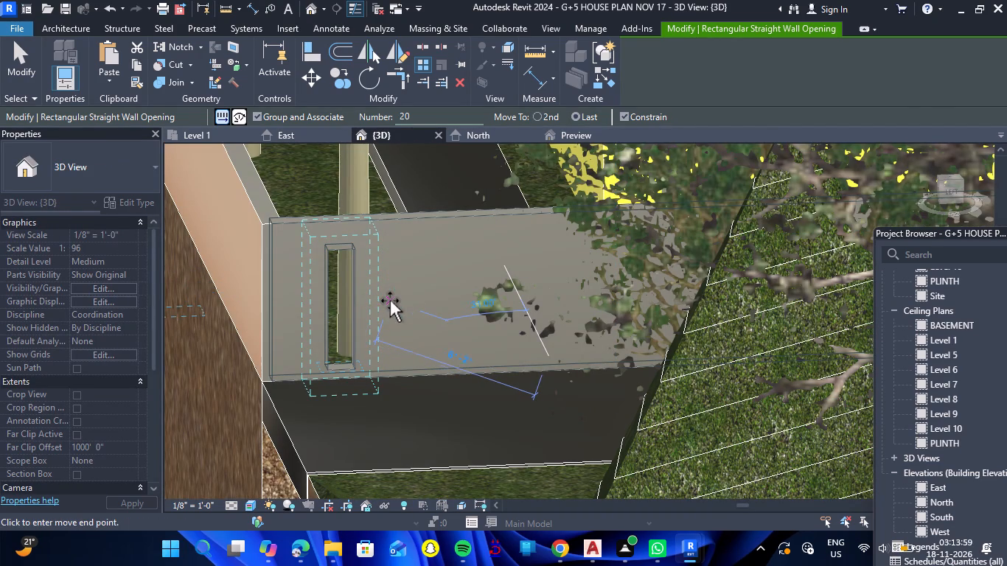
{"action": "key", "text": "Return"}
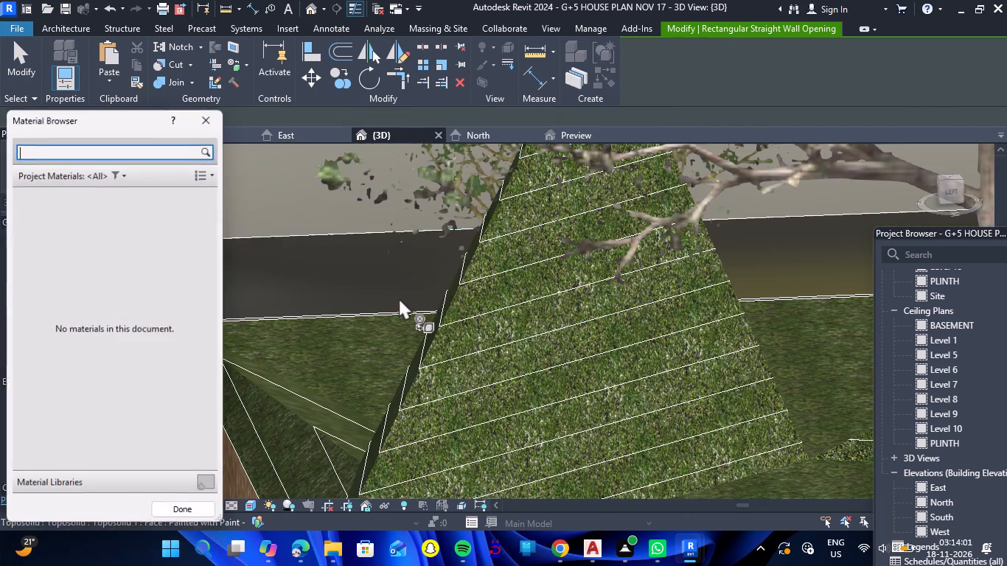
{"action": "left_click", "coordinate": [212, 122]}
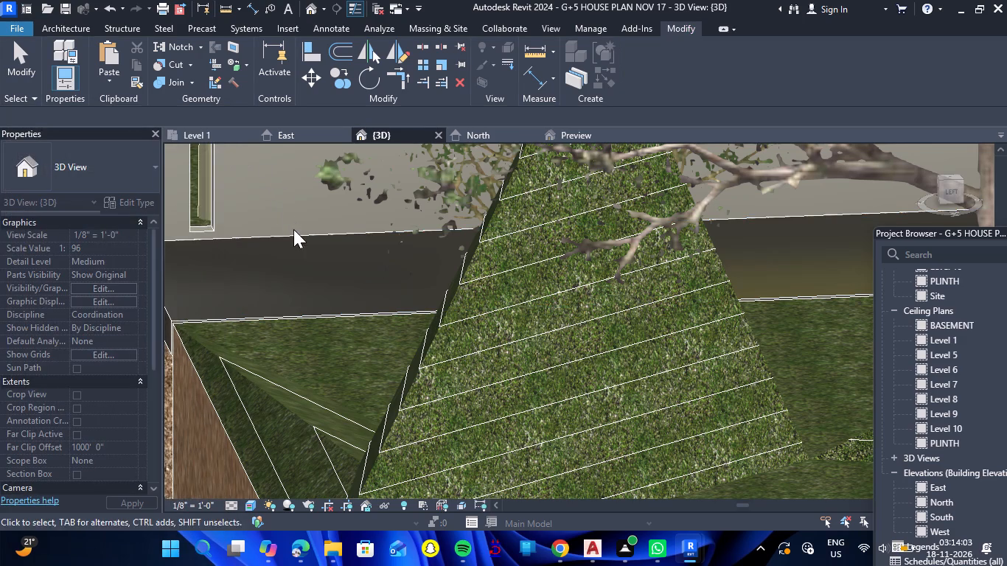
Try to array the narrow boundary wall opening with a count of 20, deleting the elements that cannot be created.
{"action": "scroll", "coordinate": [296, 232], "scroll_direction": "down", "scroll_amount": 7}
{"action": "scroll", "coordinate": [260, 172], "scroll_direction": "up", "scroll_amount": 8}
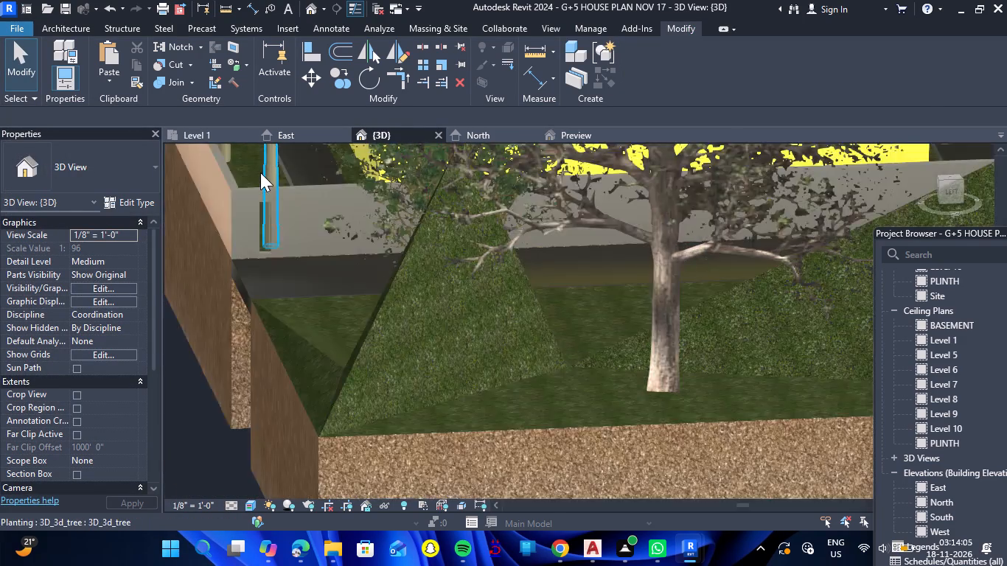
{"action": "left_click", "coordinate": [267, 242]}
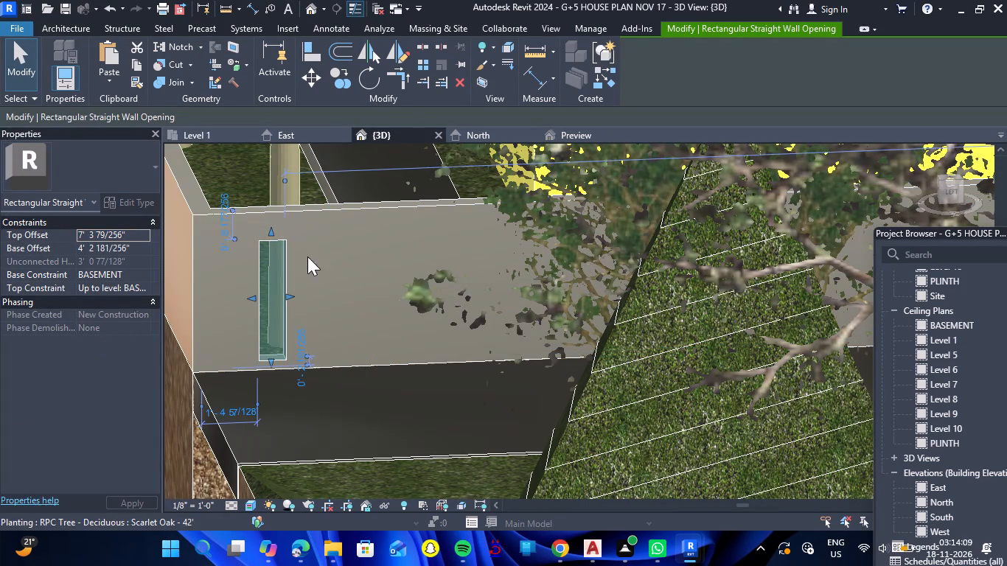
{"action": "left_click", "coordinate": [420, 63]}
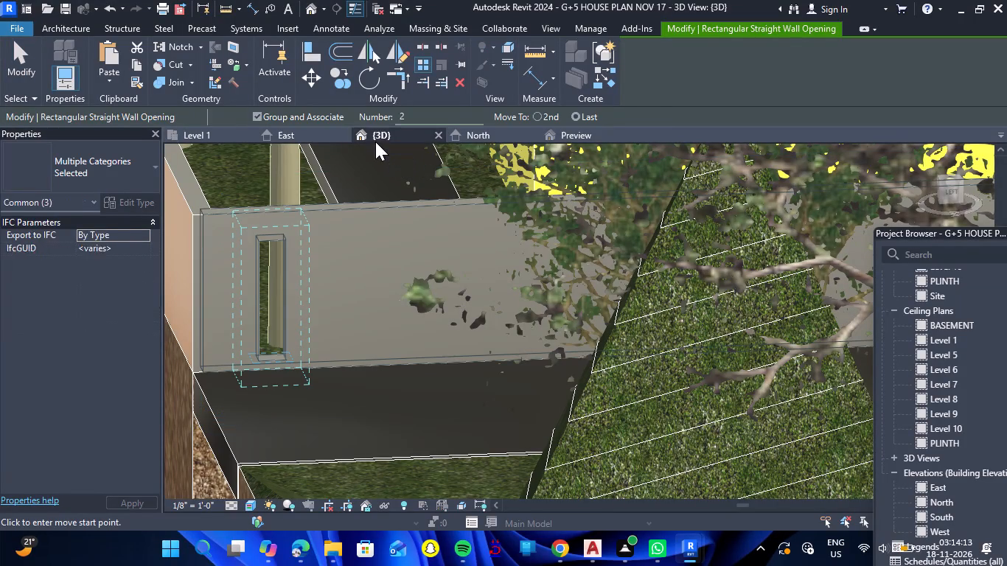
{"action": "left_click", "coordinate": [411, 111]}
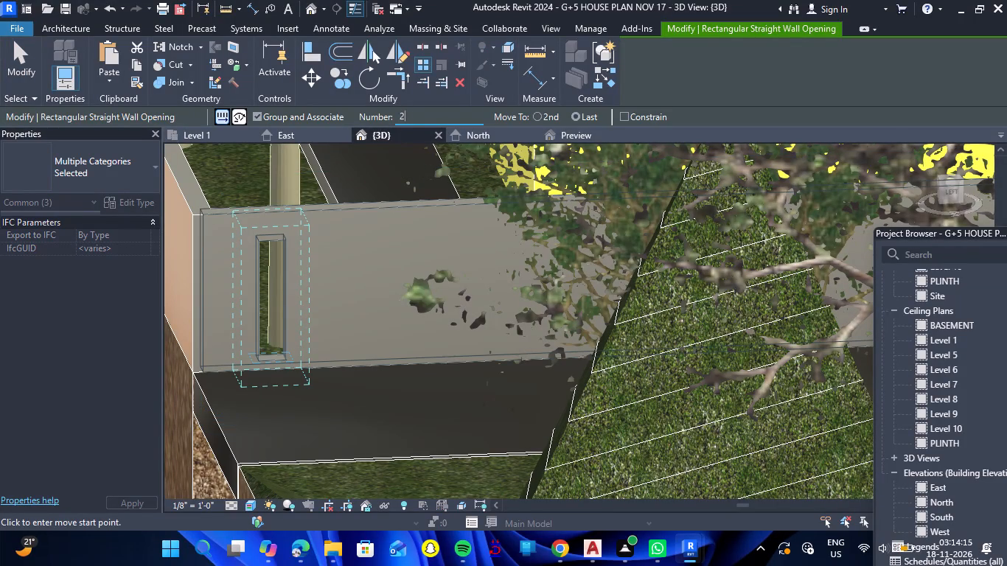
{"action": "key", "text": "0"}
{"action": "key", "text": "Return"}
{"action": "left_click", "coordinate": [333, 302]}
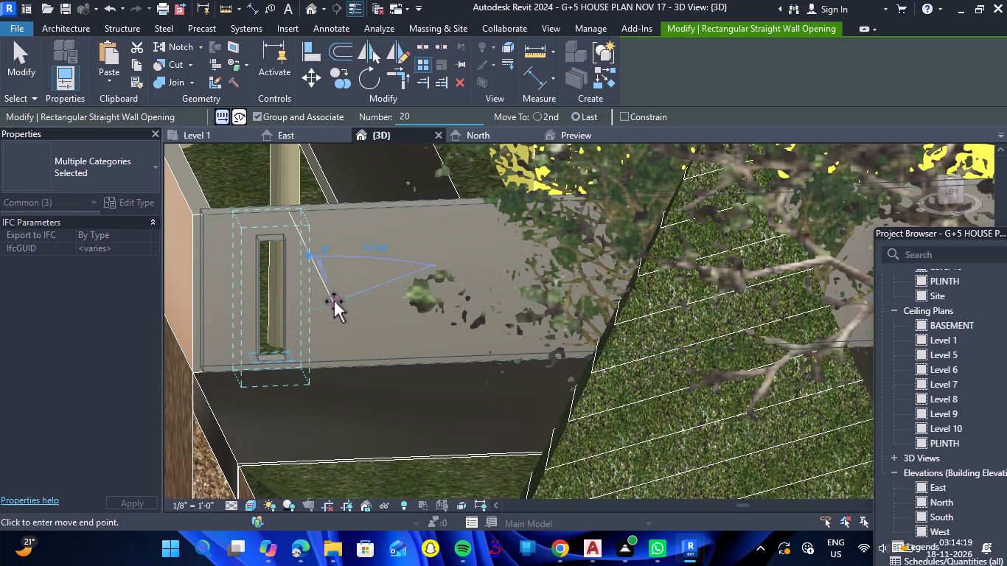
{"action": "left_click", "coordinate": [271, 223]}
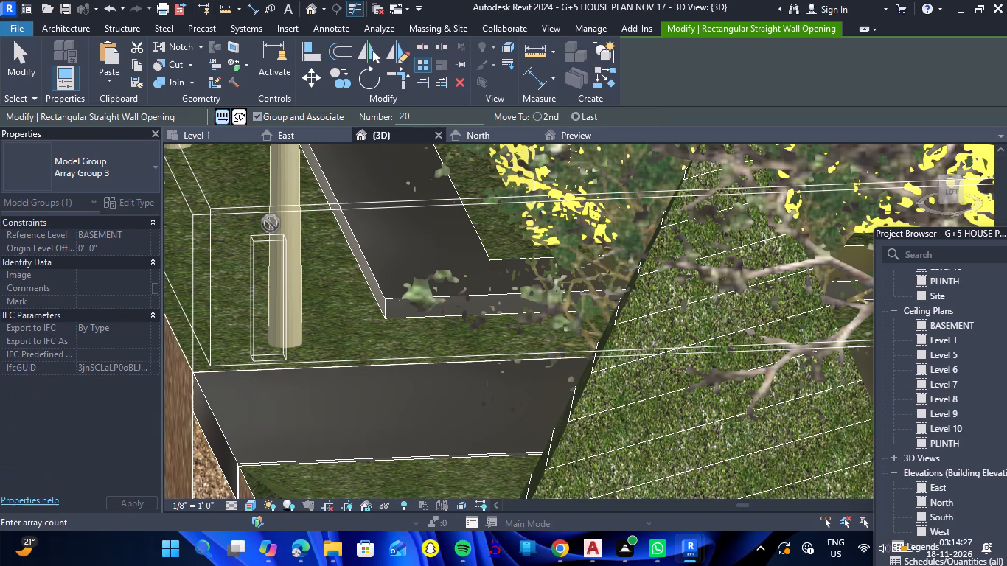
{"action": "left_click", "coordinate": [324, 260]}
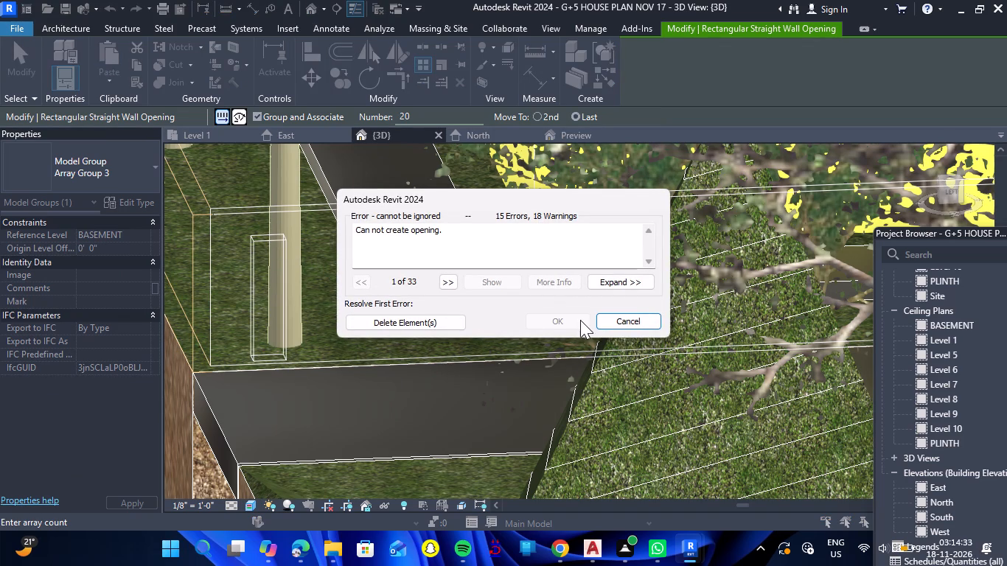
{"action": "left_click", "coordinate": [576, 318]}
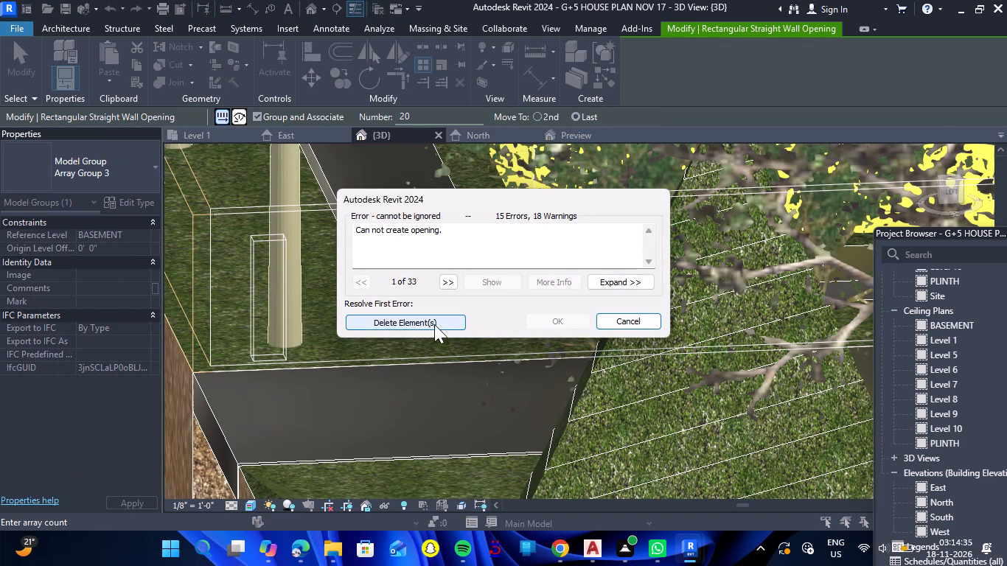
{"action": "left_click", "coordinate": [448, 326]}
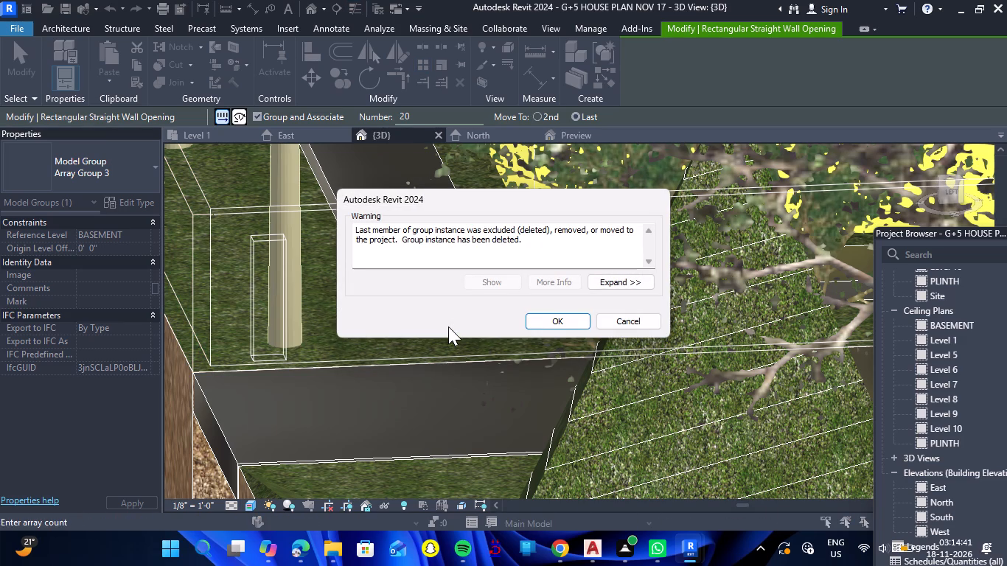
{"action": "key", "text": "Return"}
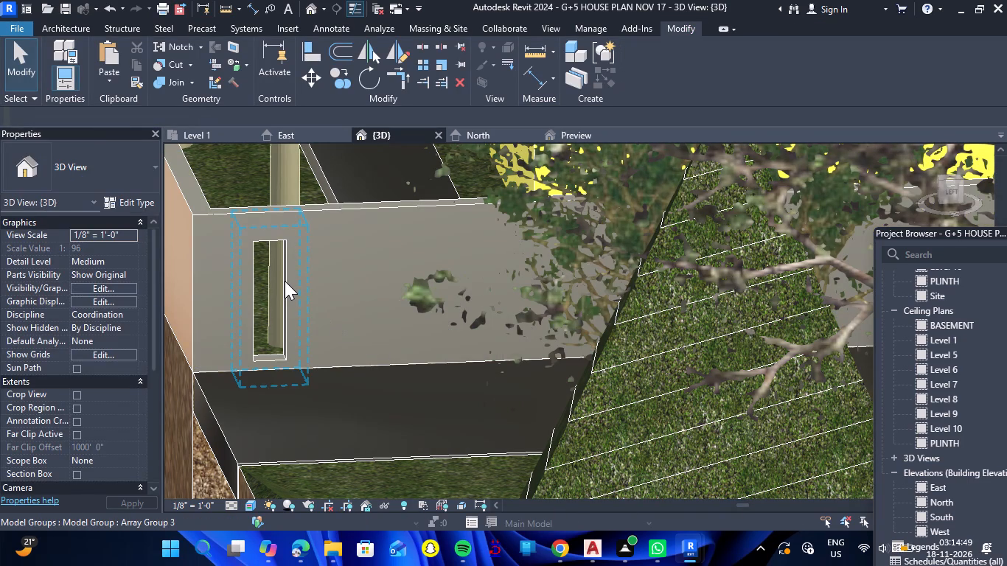
Array the grouped narrow opening with a count of 20 along the grey boundary wall, starting near the orange wall corner.
{"action": "left_click", "coordinate": [285, 281]}
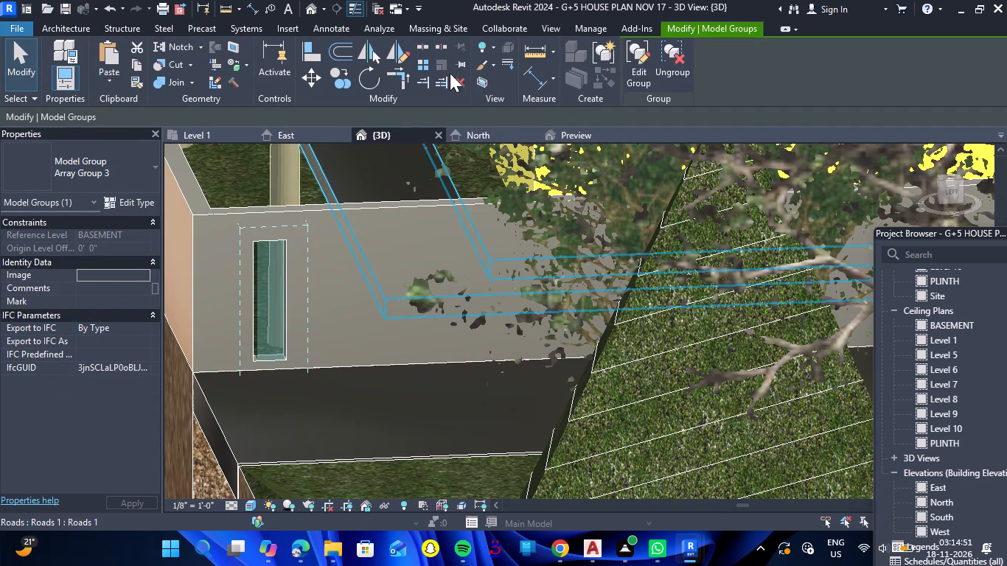
{"action": "left_click", "coordinate": [428, 69]}
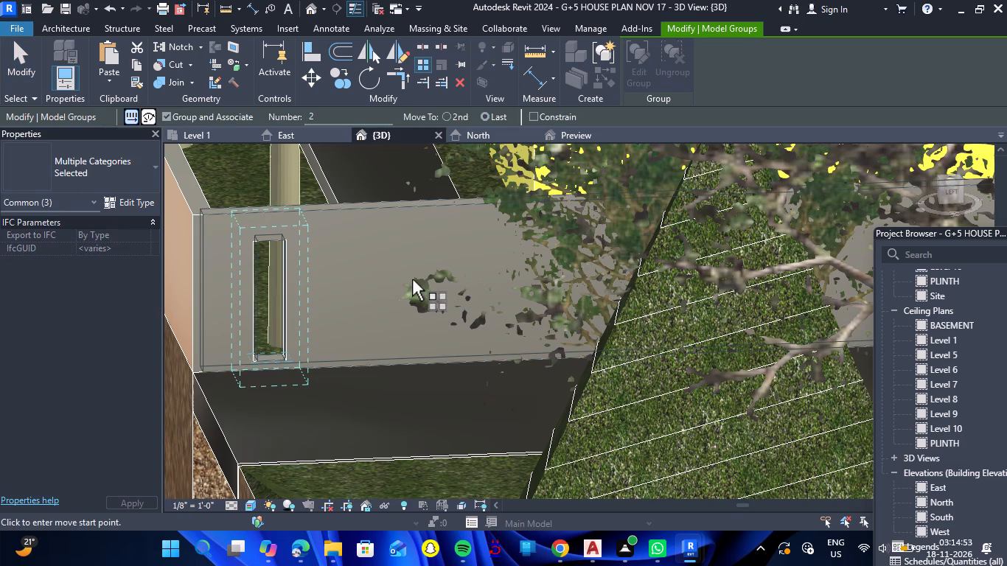
{"action": "left_click", "coordinate": [366, 116]}
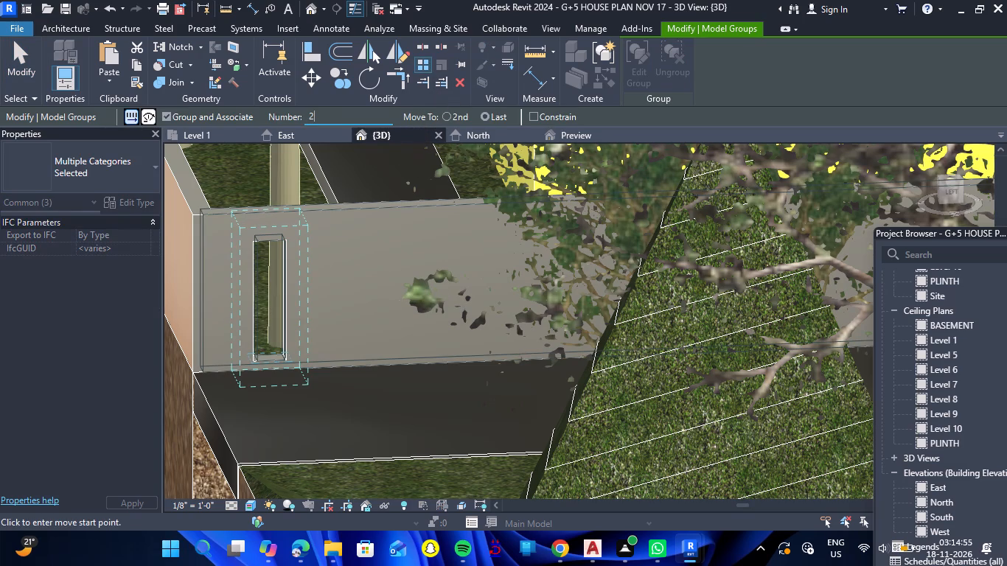
{"action": "key", "text": "0"}
{"action": "key", "text": "Return"}
{"action": "left_click", "coordinate": [270, 239]}
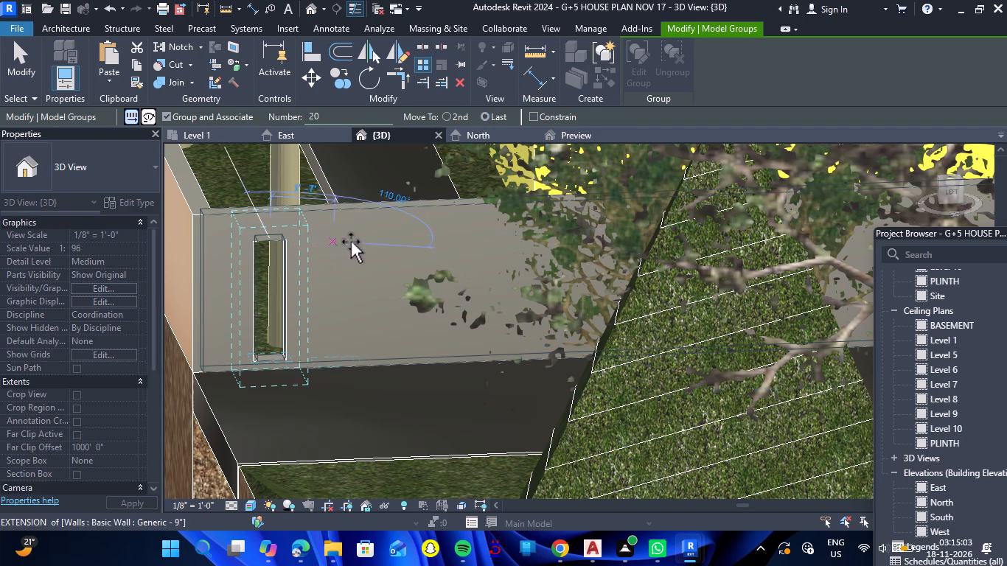
{"action": "left_click", "coordinate": [429, 234]}
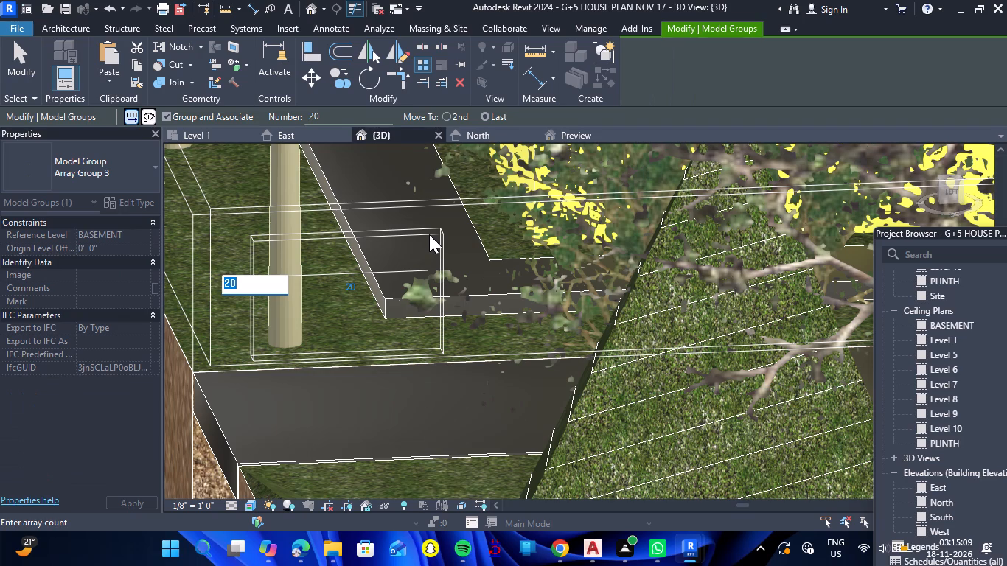
{"action": "scroll", "coordinate": [437, 248], "scroll_direction": "down", "scroll_amount": 6}
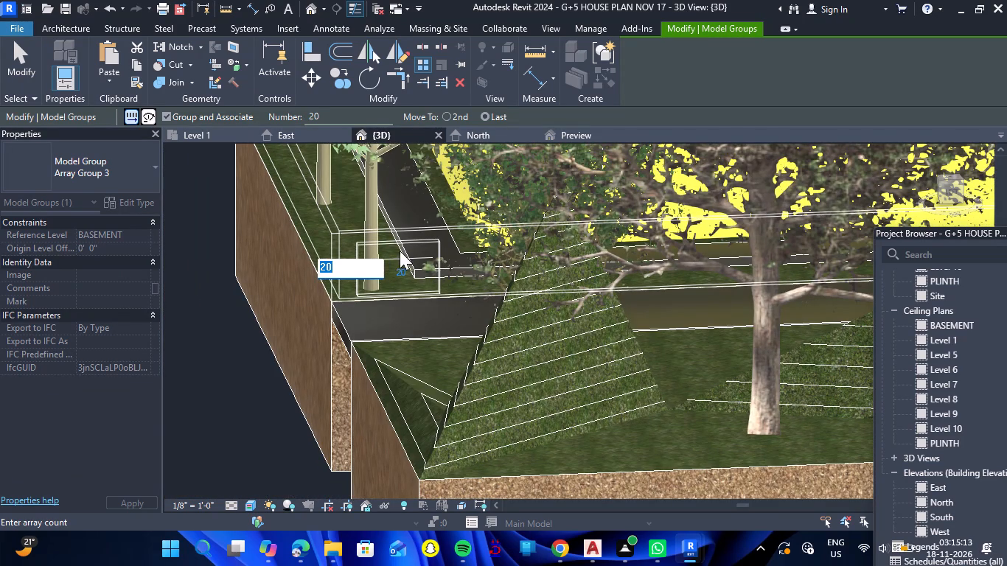
{"action": "left_click", "coordinate": [397, 240]}
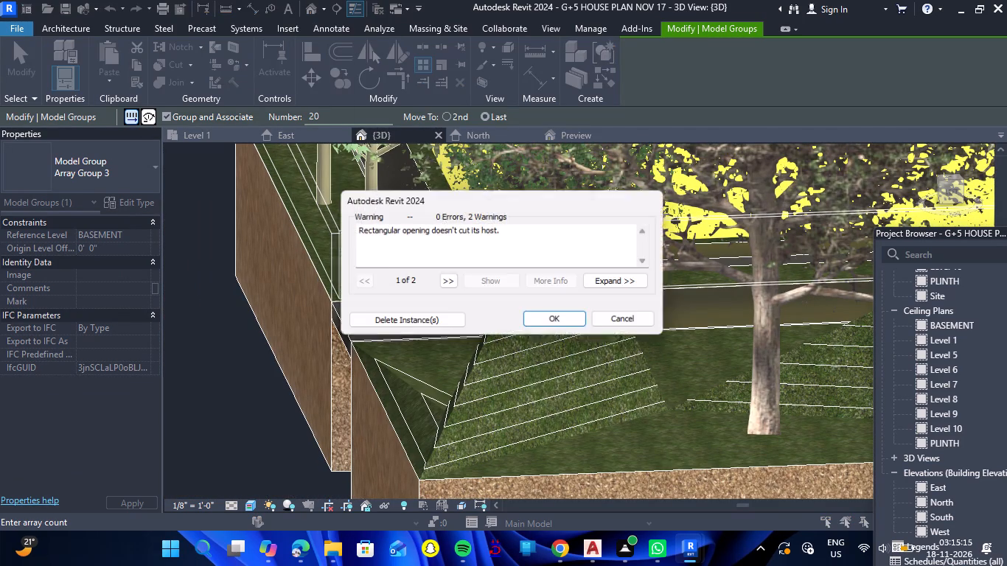
{"action": "left_click", "coordinate": [544, 318]}
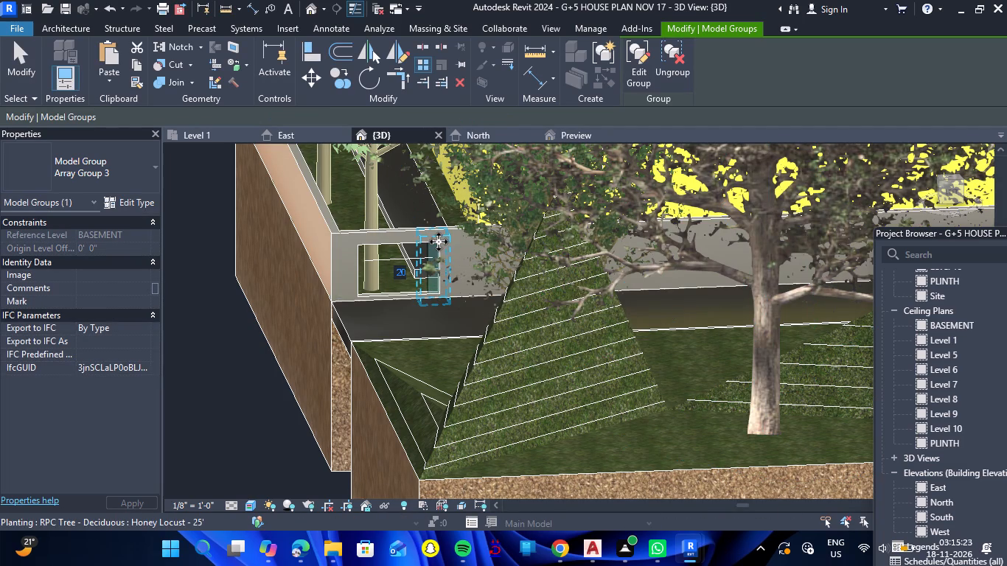
Spread the arrayed openings along the grey boundary wall by moving the array's last member far away from the corner.
{"action": "left_click_drag", "start_coordinate": [438, 242], "coordinate": [730, 236]}
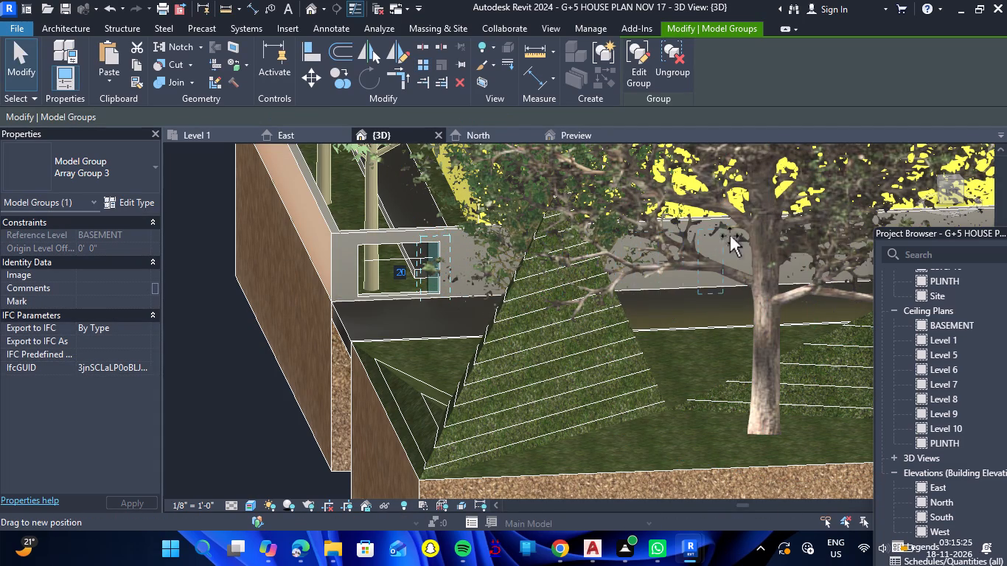
{"action": "left_click_drag", "start_coordinate": [730, 236], "coordinate": [775, 238]}
{"action": "scroll", "coordinate": [743, 236], "scroll_direction": "down", "scroll_amount": 4}
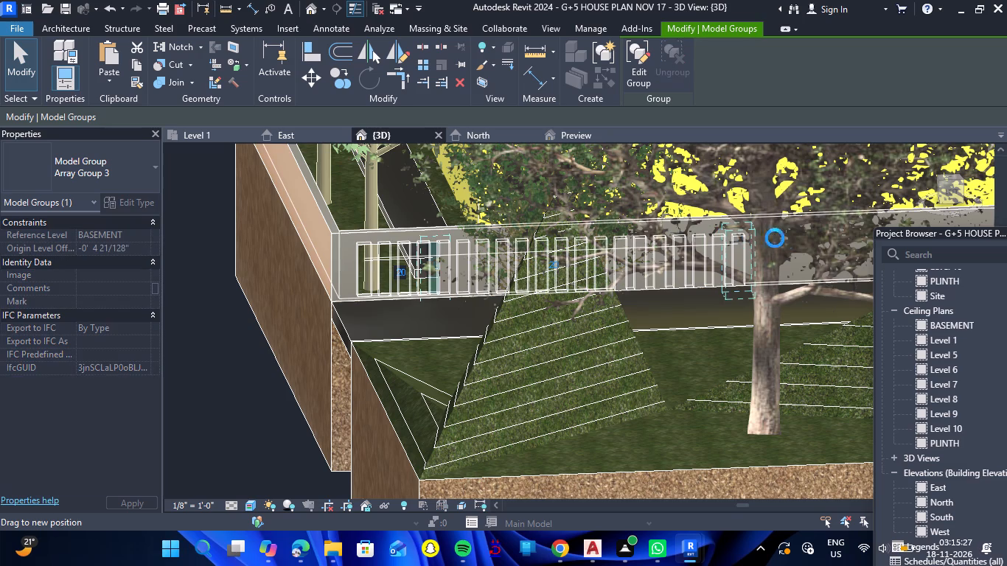
{"action": "left_click_drag", "start_coordinate": [775, 238], "coordinate": [870, 236]}
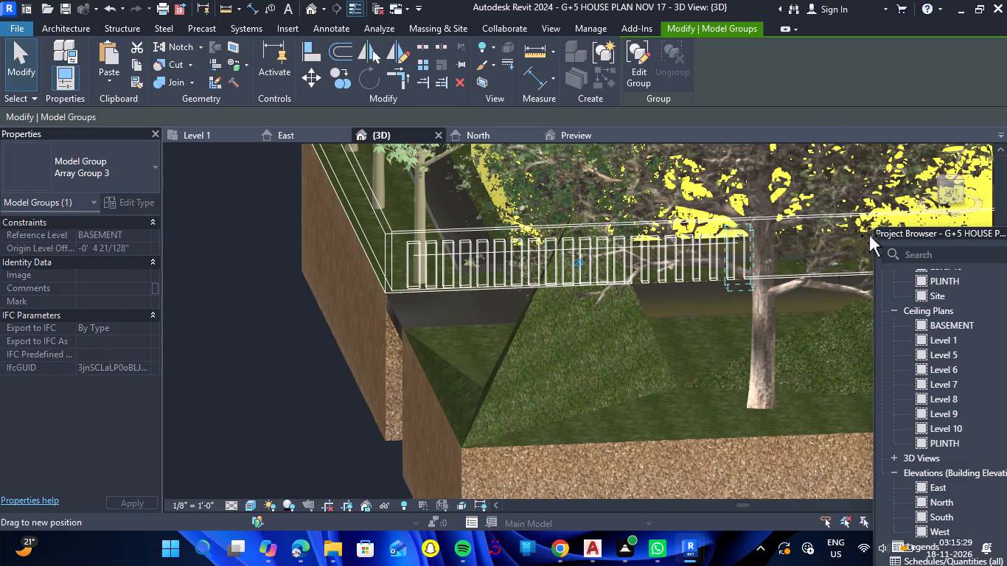
{"action": "scroll", "coordinate": [741, 245], "scroll_direction": "down", "scroll_amount": 2}
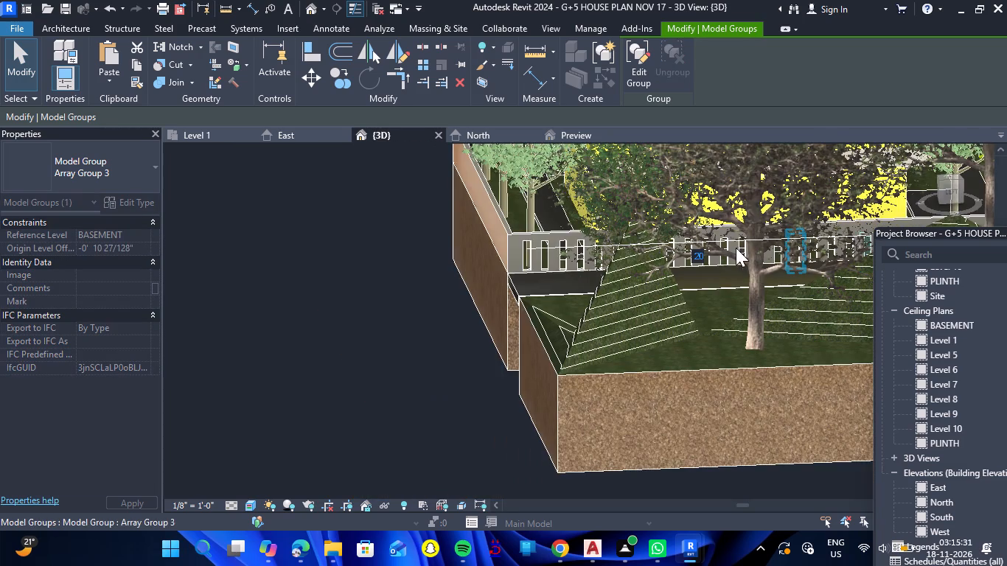
{"action": "scroll", "coordinate": [736, 248], "scroll_direction": "down", "scroll_amount": 5}
{"action": "scroll", "coordinate": [693, 439], "scroll_direction": "down", "scroll_amount": 5}
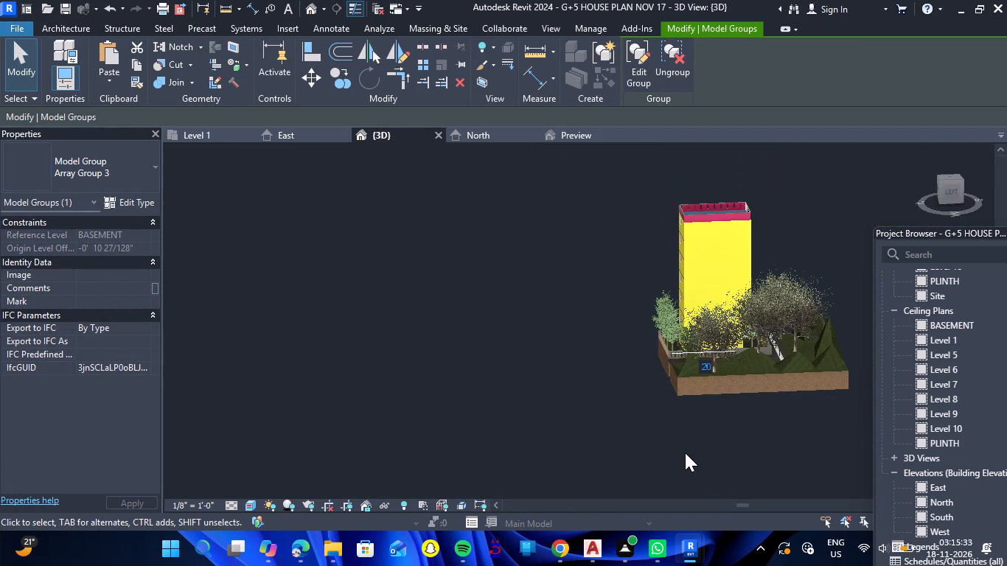
{"action": "left_click", "coordinate": [951, 190]}
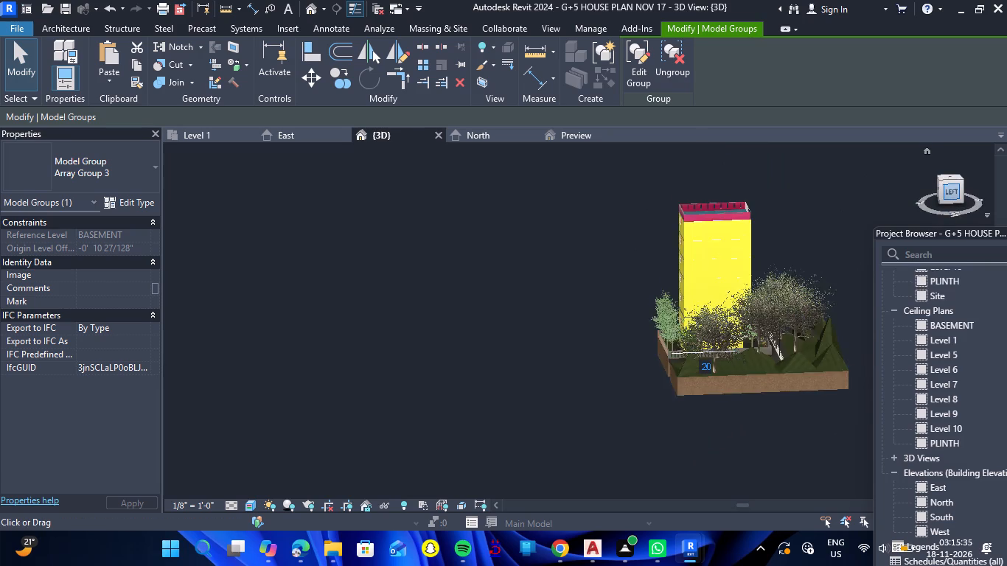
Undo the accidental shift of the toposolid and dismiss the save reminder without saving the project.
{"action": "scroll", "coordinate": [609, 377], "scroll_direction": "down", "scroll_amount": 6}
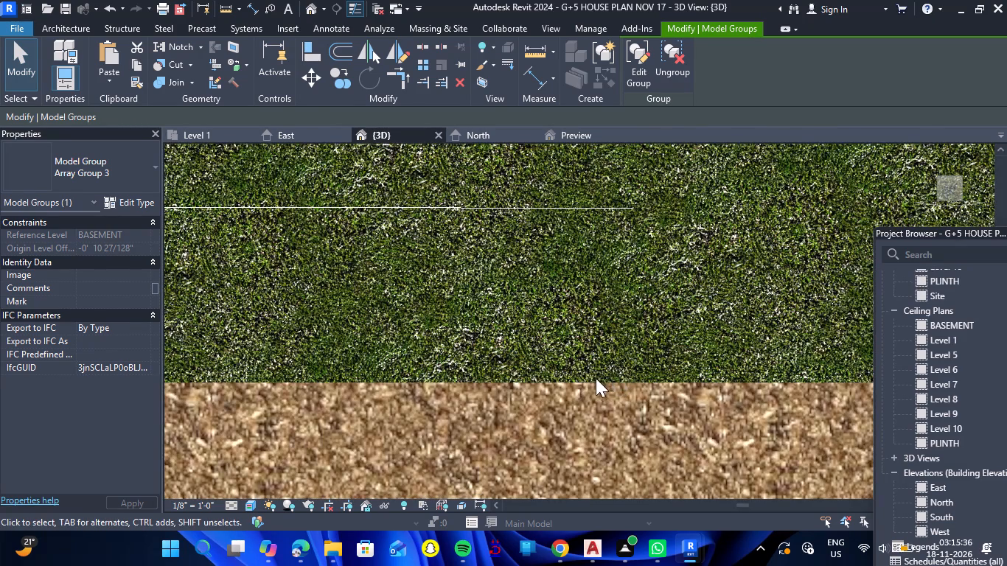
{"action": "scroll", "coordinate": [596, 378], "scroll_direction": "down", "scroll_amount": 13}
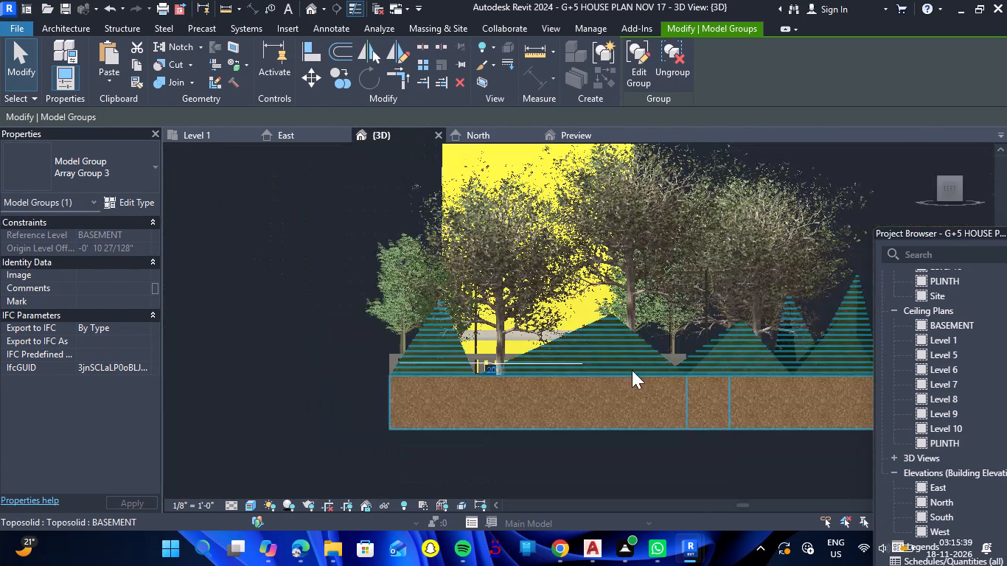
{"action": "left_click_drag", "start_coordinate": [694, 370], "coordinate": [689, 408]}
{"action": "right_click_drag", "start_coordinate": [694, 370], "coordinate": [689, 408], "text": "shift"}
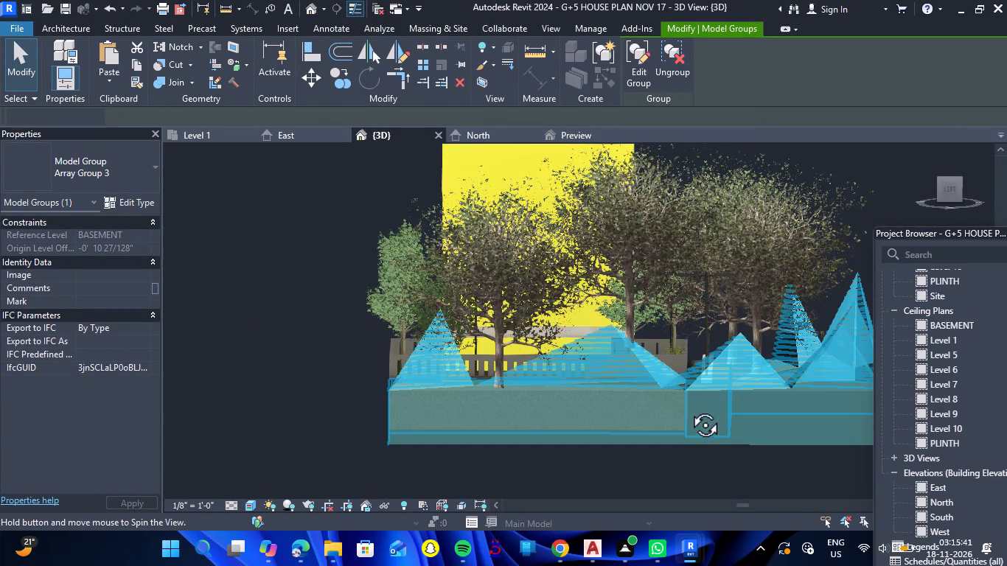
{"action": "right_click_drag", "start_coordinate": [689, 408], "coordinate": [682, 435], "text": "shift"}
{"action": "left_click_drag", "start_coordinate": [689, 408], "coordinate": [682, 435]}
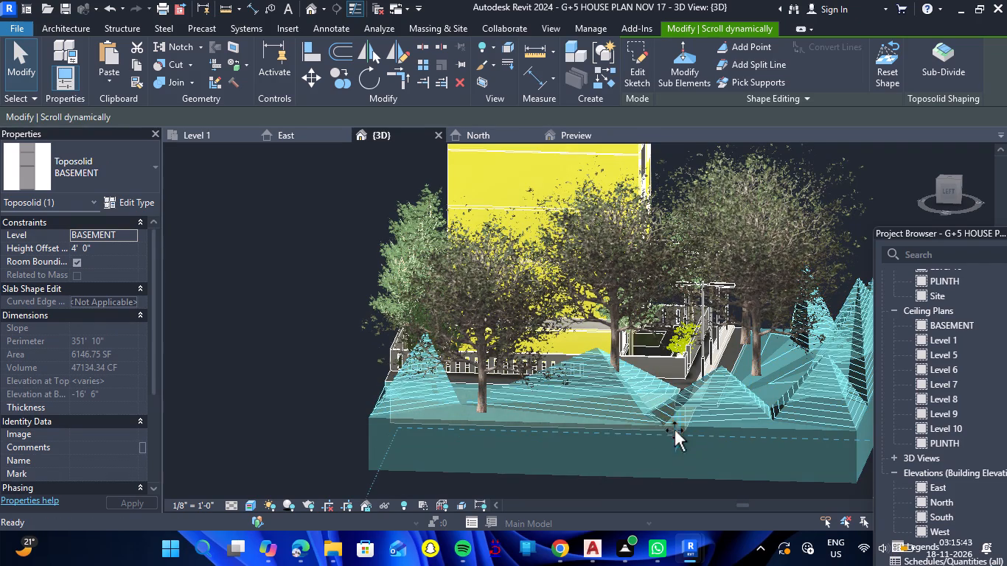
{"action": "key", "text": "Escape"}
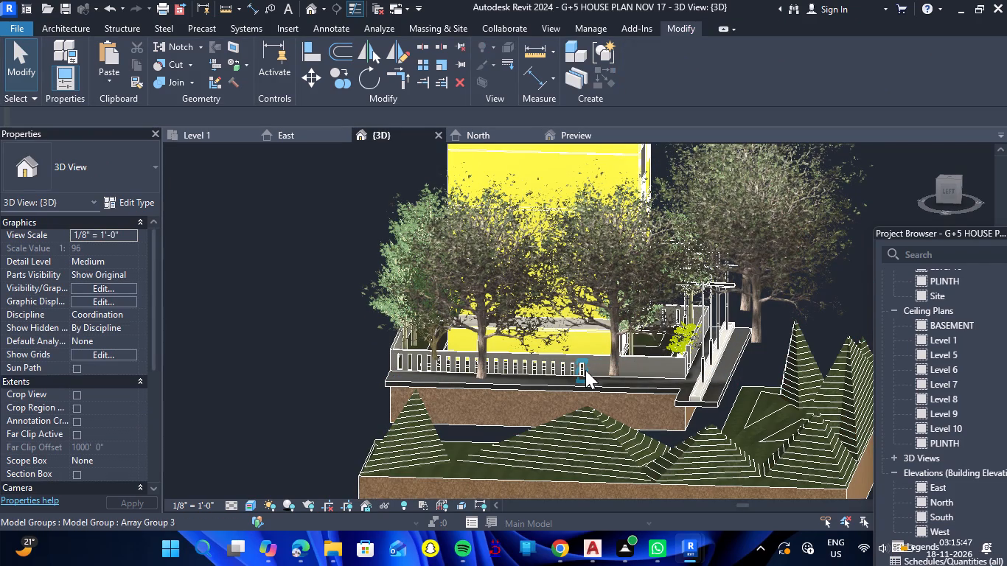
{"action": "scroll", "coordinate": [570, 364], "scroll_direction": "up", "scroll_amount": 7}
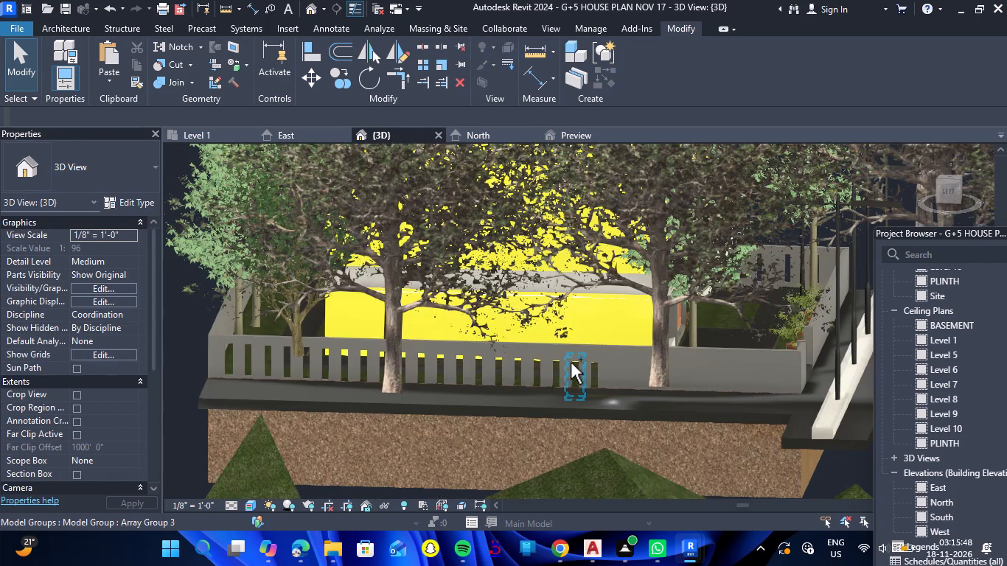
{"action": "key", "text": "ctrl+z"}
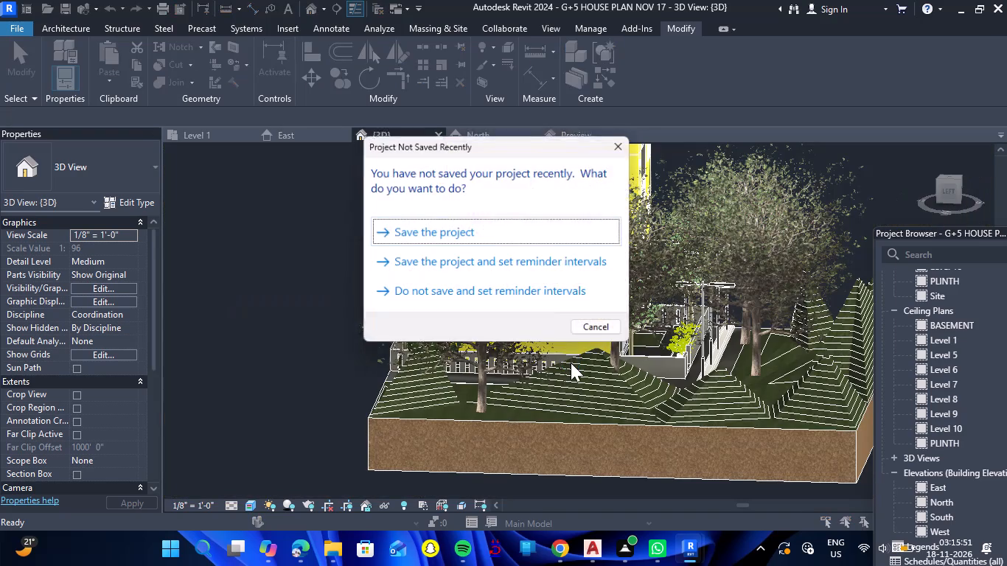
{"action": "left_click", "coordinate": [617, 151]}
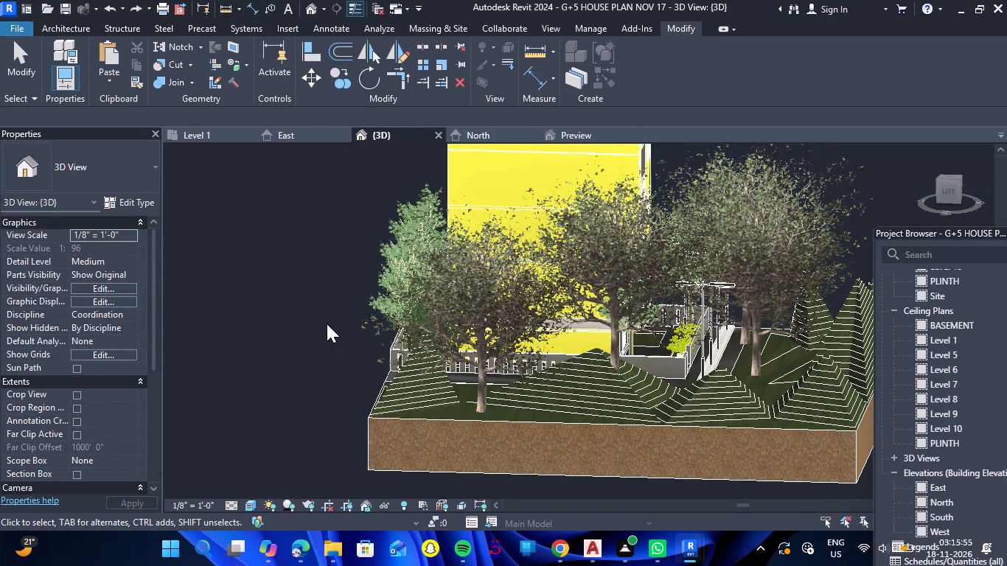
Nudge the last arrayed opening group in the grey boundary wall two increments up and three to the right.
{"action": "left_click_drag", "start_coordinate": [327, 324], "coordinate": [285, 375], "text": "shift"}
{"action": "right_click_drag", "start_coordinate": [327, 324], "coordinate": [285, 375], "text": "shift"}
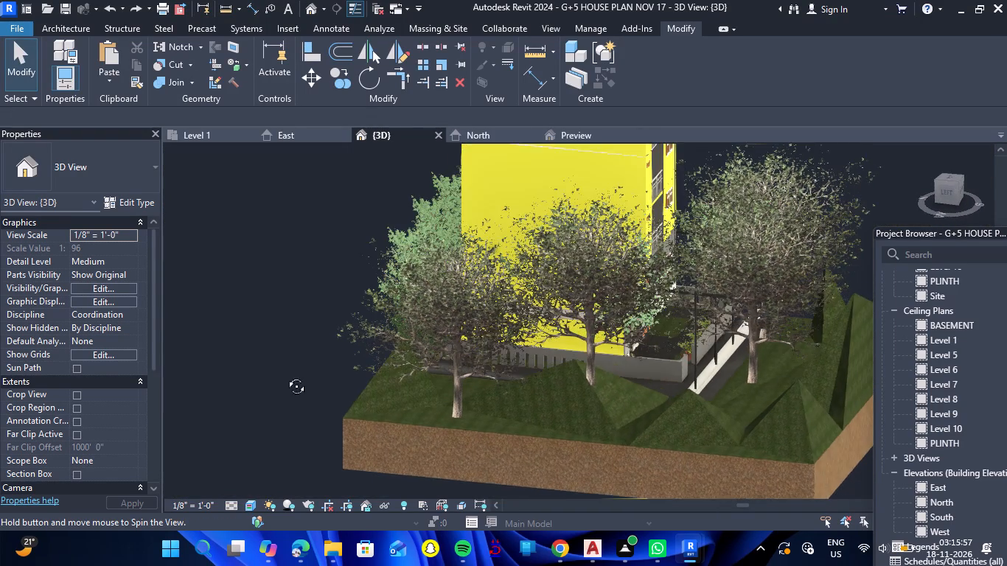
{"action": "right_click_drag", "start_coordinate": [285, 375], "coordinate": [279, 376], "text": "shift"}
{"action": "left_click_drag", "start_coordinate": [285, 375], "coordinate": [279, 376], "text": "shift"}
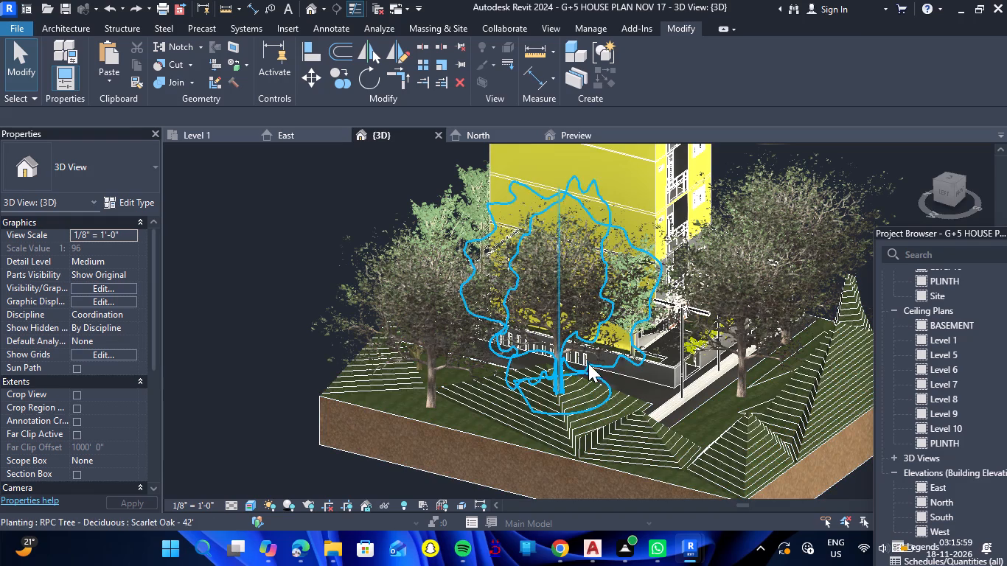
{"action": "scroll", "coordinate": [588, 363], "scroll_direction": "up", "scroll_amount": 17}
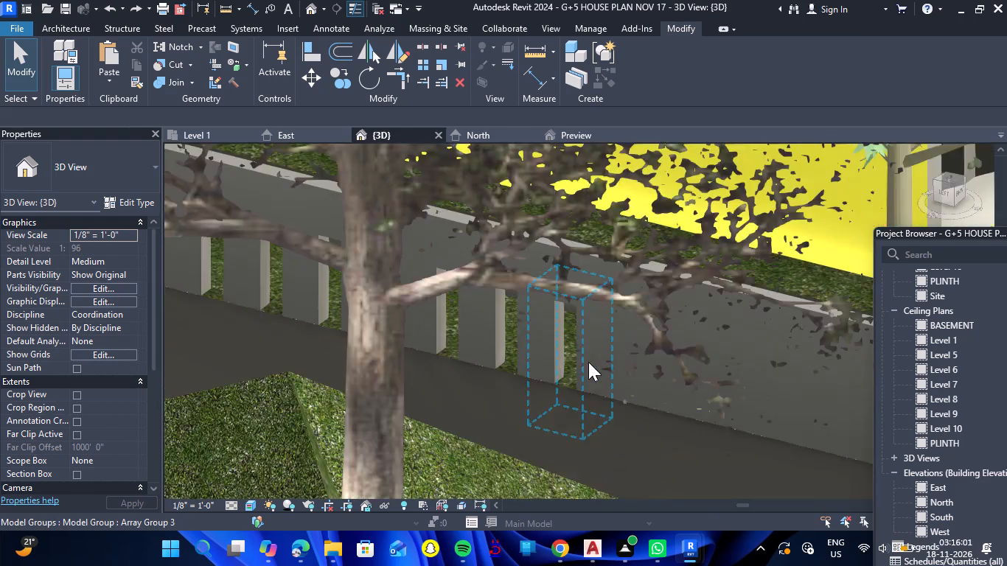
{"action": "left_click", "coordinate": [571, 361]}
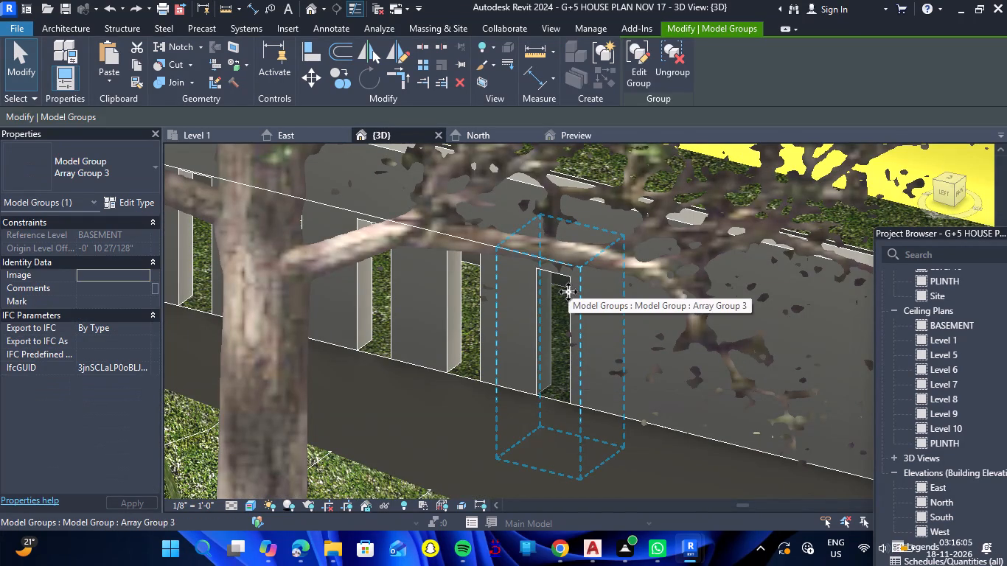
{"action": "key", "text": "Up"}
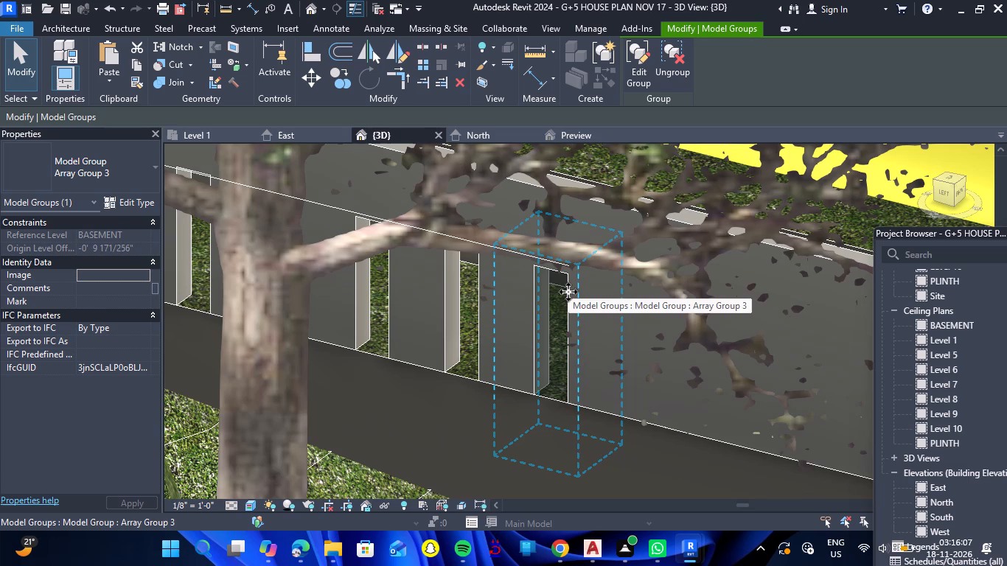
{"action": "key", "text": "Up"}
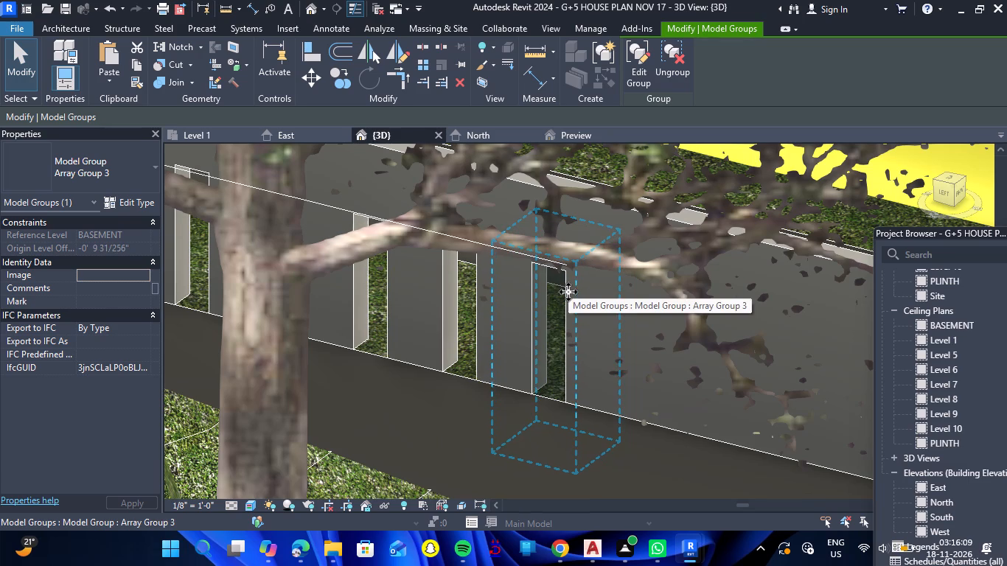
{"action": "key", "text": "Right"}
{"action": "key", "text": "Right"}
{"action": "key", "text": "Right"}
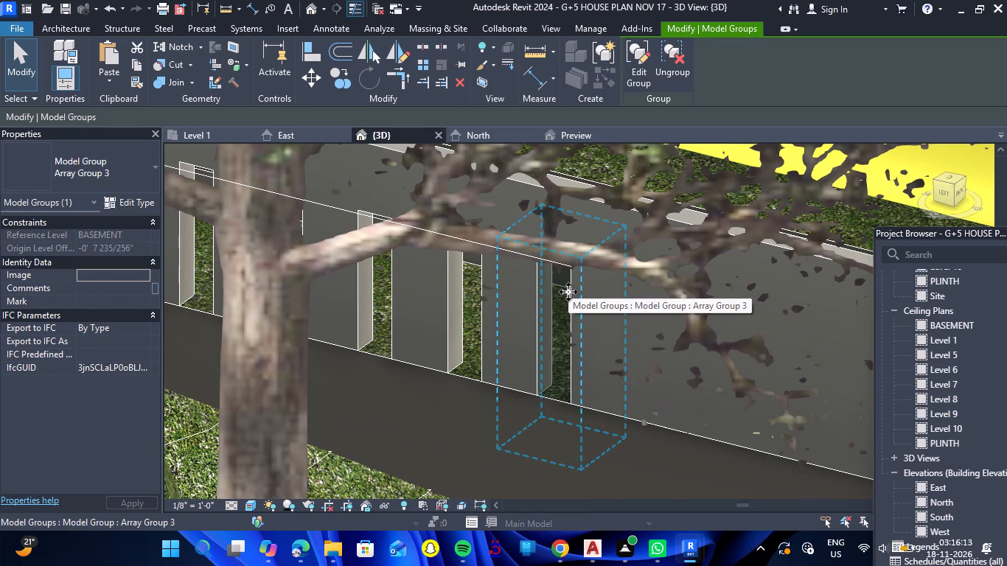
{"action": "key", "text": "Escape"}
Undo the nudges and the earlier spreading of the arrayed openings along the grey boundary wall.
{"action": "right_click_drag", "start_coordinate": [409, 421], "coordinate": [409, 422], "text": "shift"}
{"action": "left_click_drag", "start_coordinate": [409, 422], "coordinate": [498, 403], "text": "shift"}
{"action": "right_click_drag", "start_coordinate": [409, 422], "coordinate": [498, 403], "text": "shift"}
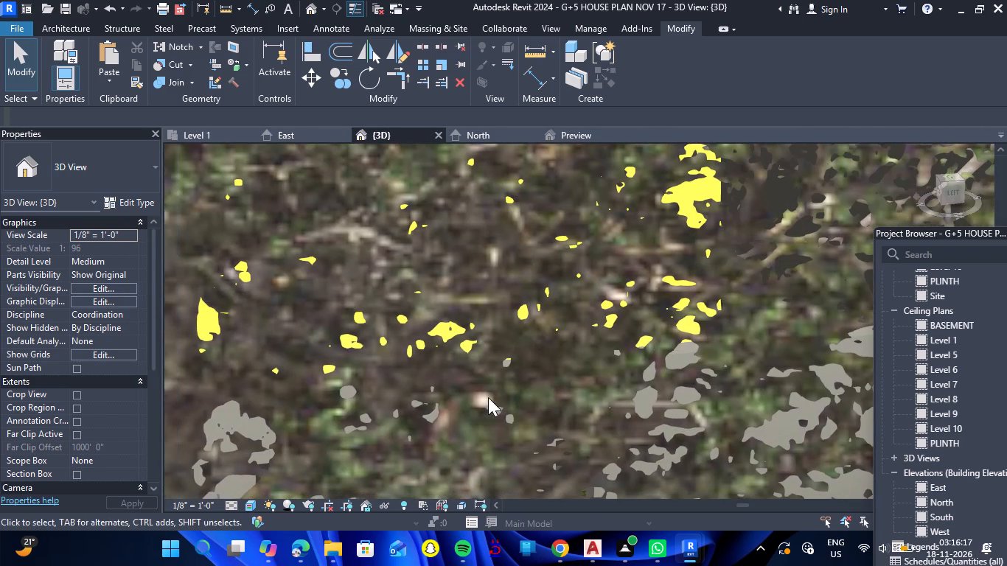
{"action": "scroll", "coordinate": [473, 380], "scroll_direction": "down", "scroll_amount": 14}
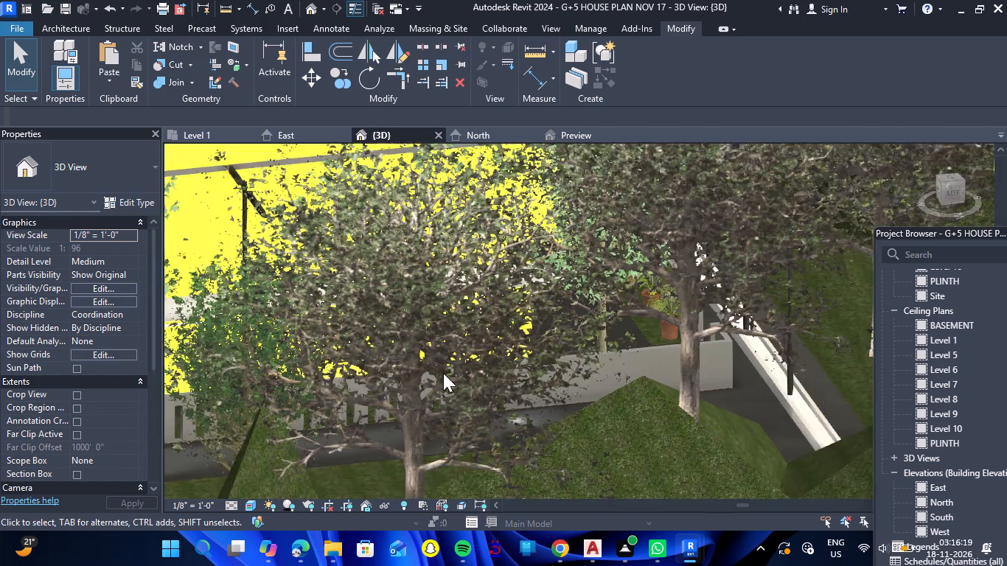
{"action": "scroll", "coordinate": [459, 363], "scroll_direction": "down", "scroll_amount": 2}
{"action": "scroll", "coordinate": [275, 398], "scroll_direction": "up", "scroll_amount": 13}
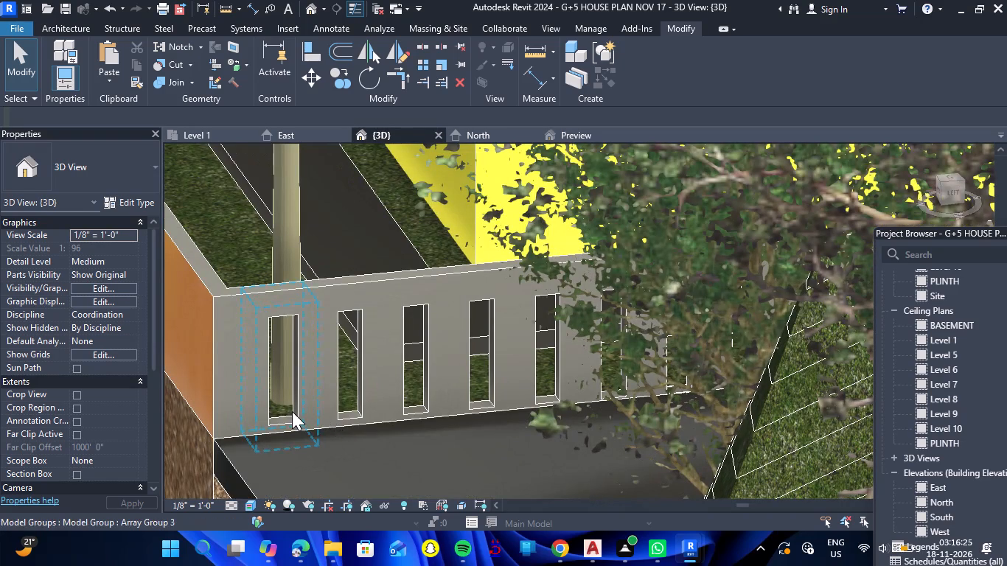
{"action": "key", "text": "ctrl+z"}
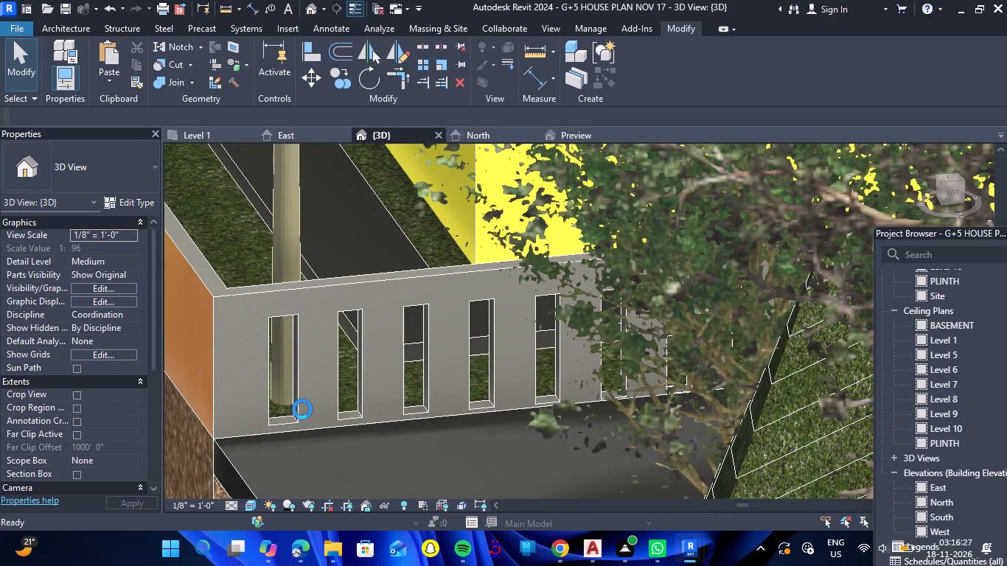
{"action": "scroll", "coordinate": [349, 403], "scroll_direction": "down", "scroll_amount": 3}
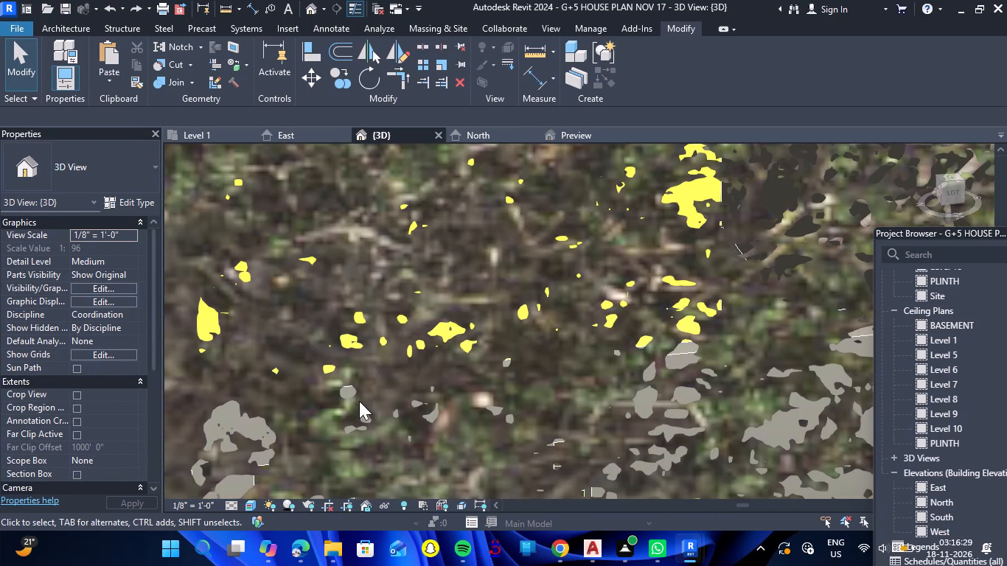
{"action": "scroll", "coordinate": [359, 401], "scroll_direction": "down", "scroll_amount": 4}
{"action": "key", "text": "ctrl+z"}
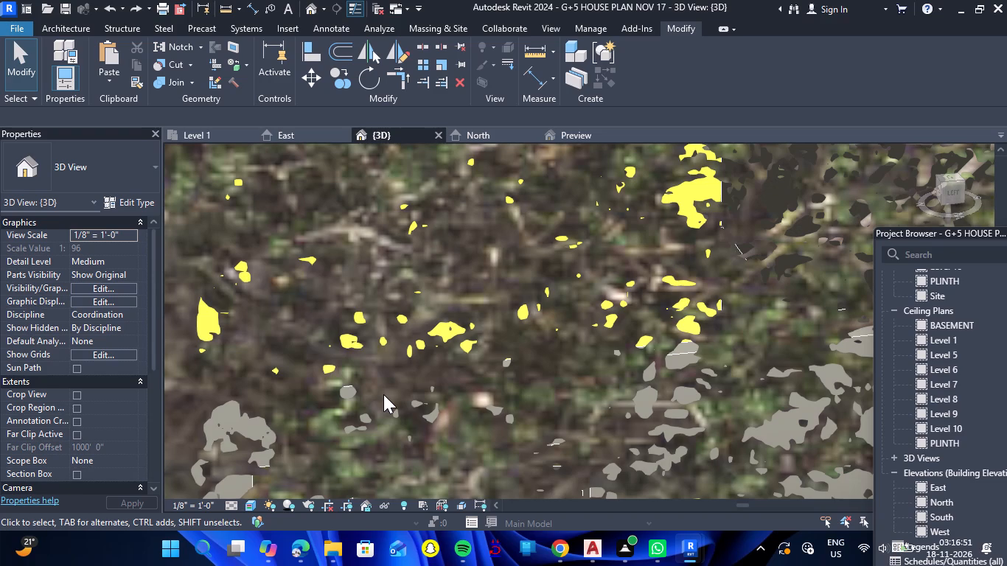
{"action": "scroll", "coordinate": [401, 396], "scroll_direction": "down", "scroll_amount": 8}
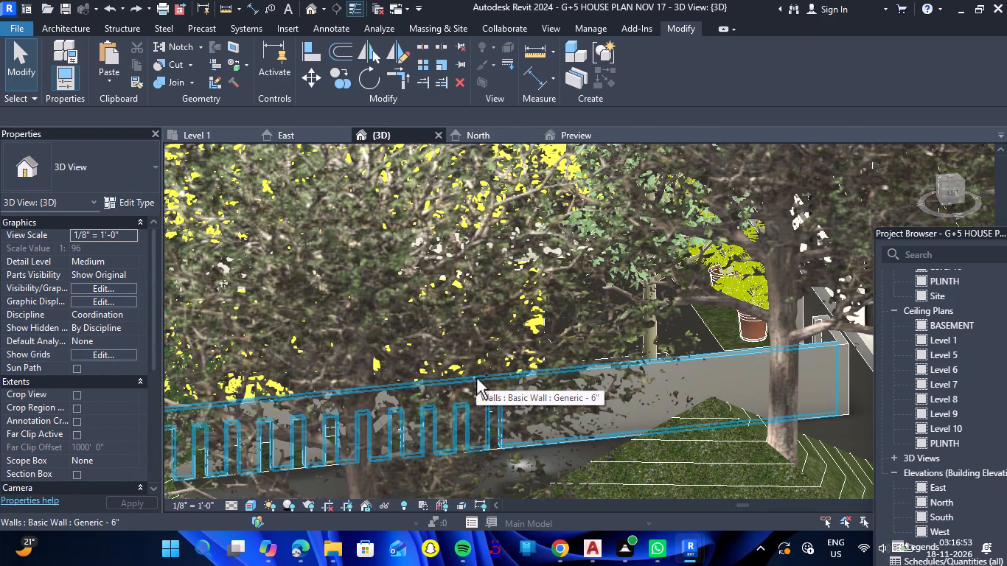
{"action": "key", "text": "ctrl+z"}
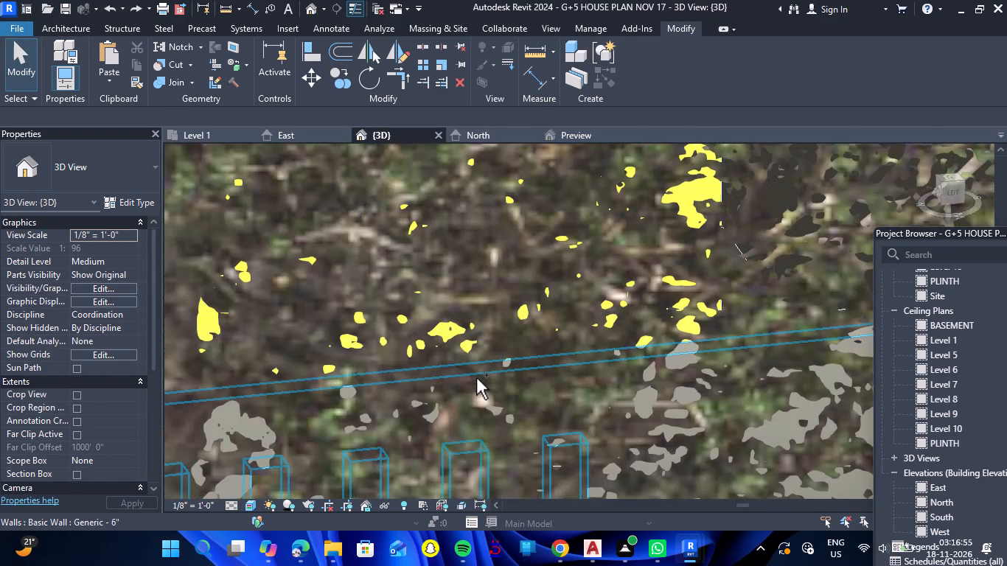
{"action": "key", "text": "ctrl+z"}
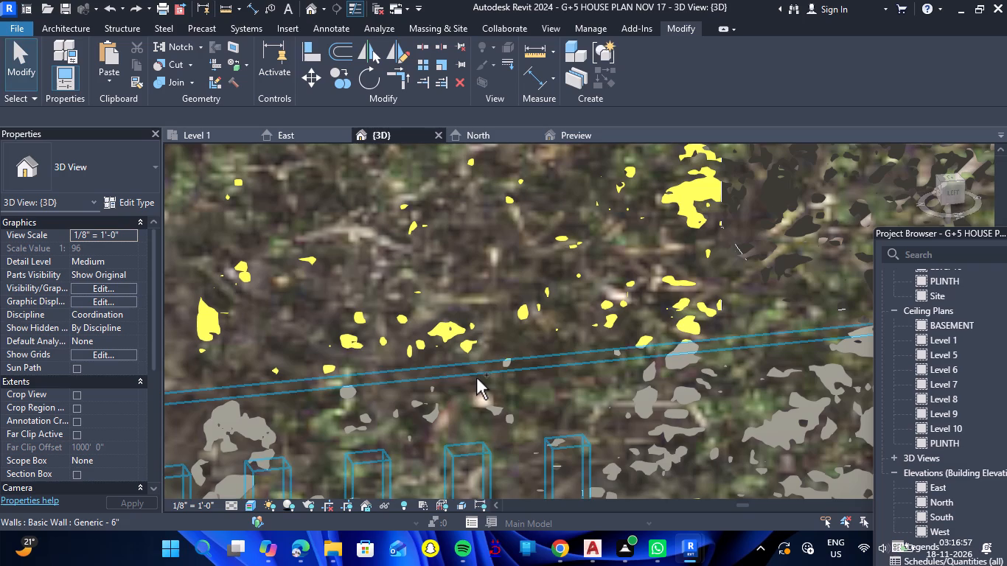
{"action": "key", "text": "ctrl+z"}
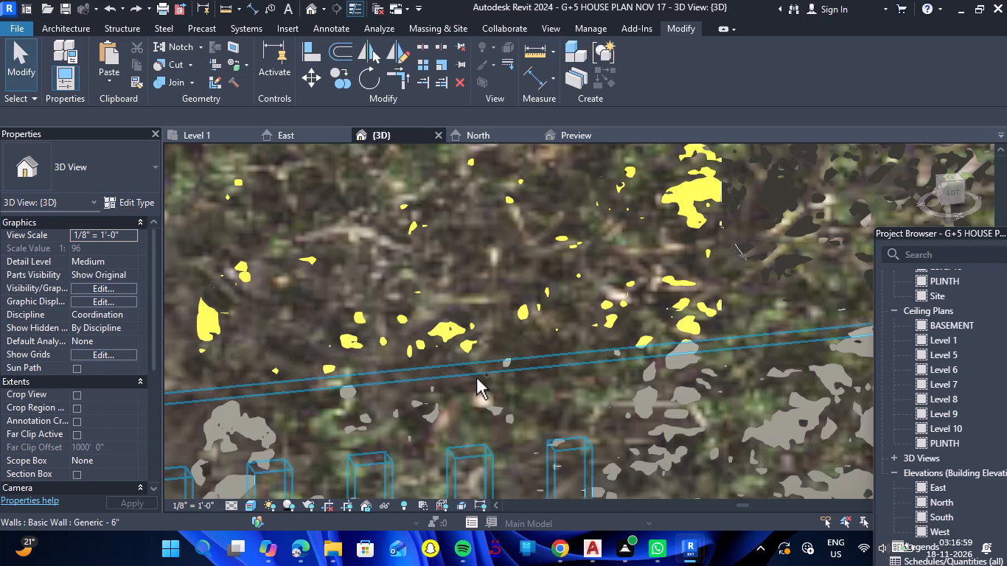
{"action": "key", "text": "ctrl+z"}
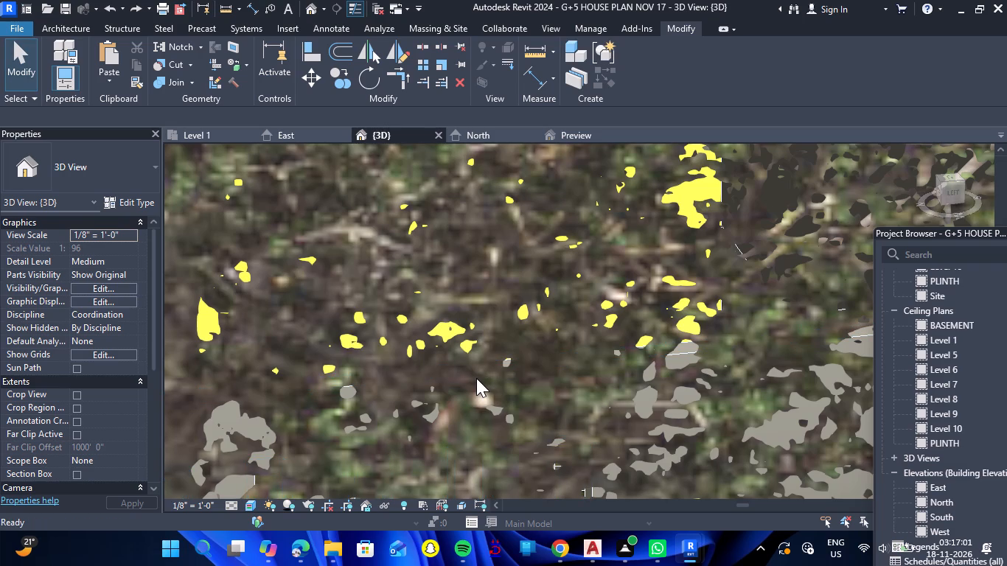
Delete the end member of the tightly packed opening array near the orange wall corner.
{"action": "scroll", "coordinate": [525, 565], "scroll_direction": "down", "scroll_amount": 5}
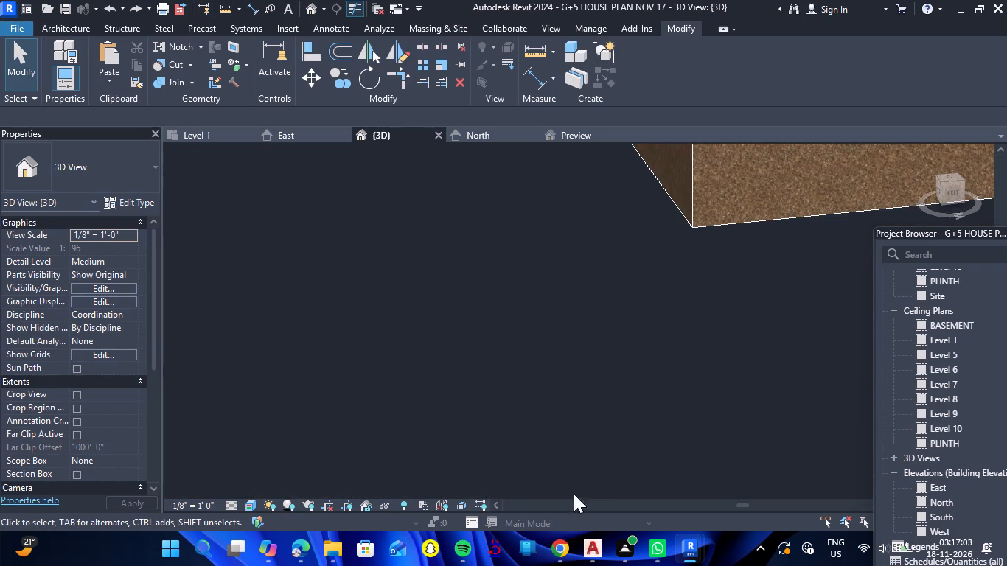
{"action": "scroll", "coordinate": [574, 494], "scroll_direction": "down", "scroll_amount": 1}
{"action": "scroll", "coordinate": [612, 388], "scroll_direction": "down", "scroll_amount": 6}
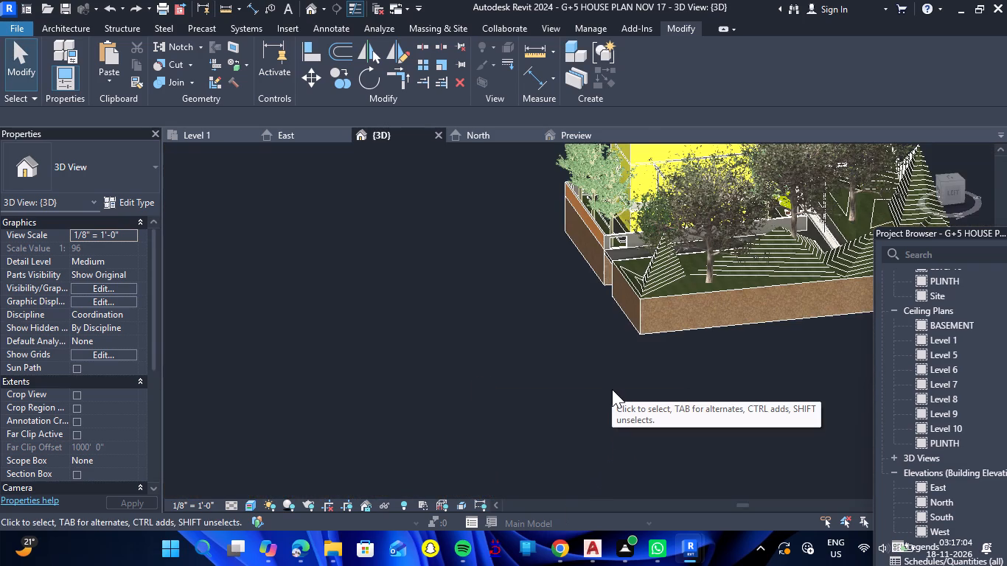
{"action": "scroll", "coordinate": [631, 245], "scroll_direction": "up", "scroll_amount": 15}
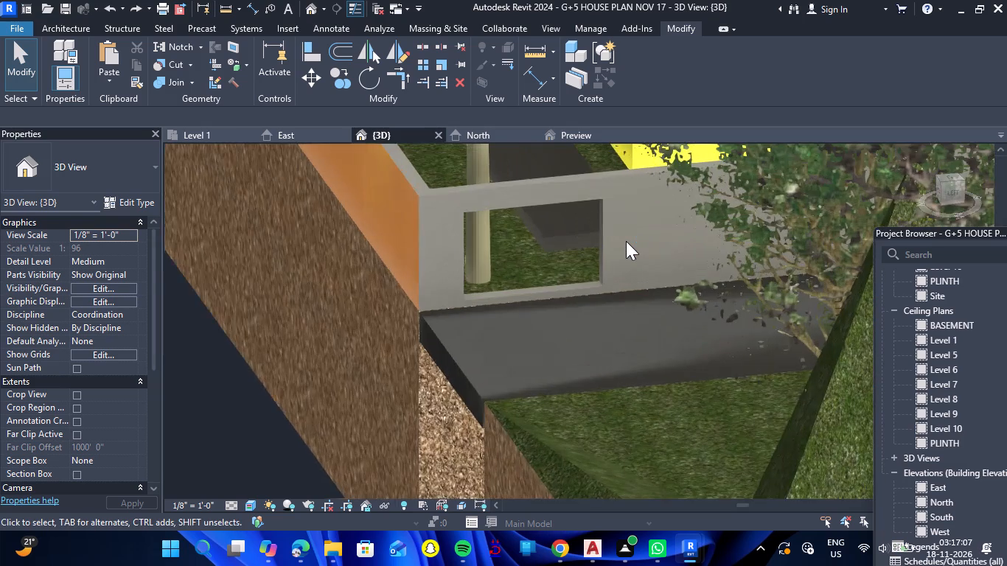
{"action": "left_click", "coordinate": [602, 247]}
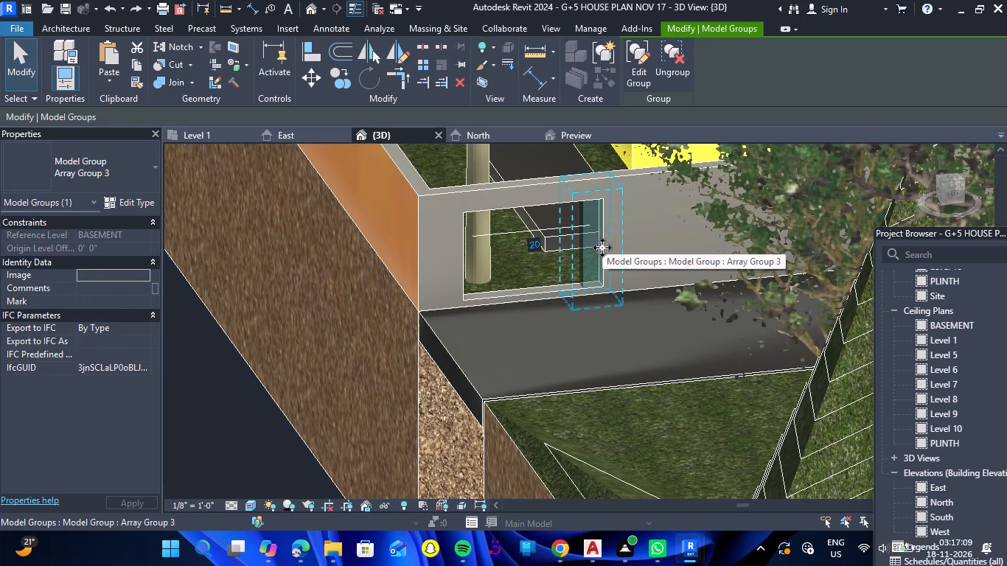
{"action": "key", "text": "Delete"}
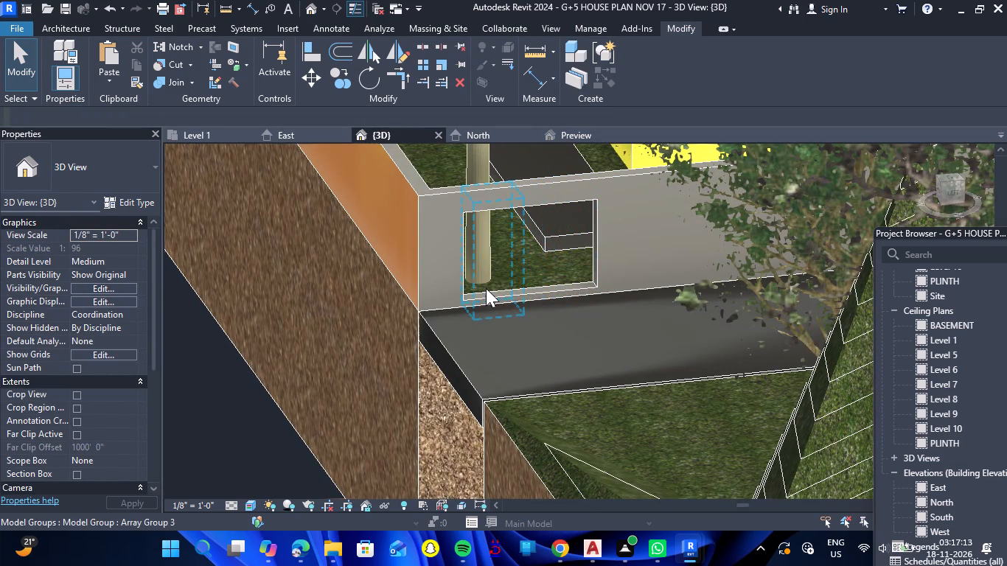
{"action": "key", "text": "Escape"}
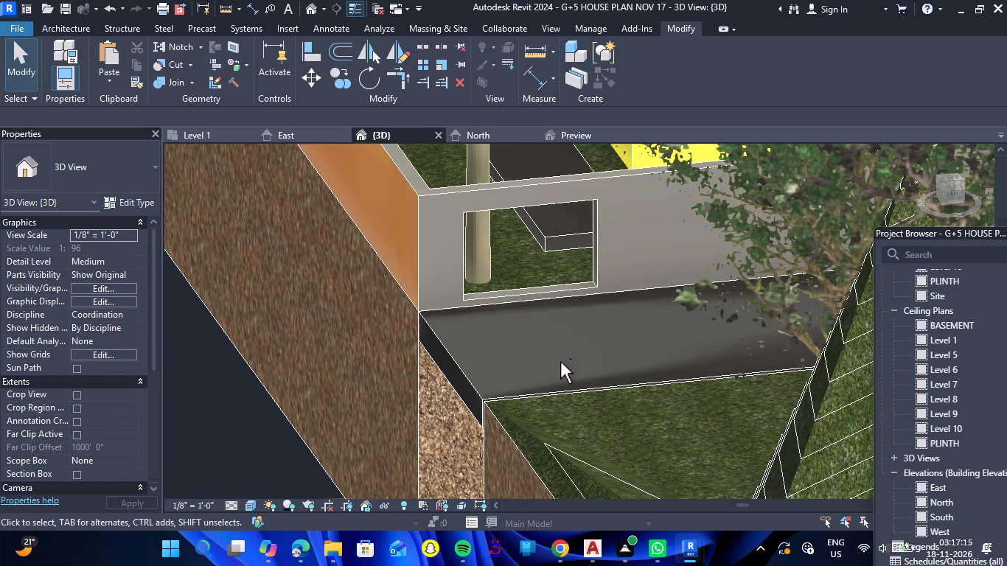
Undo the recent opening array edits in the grey boundary wall, back to a single narrow opening near the orange wall corner.
{"action": "key", "text": "ctrl+z"}
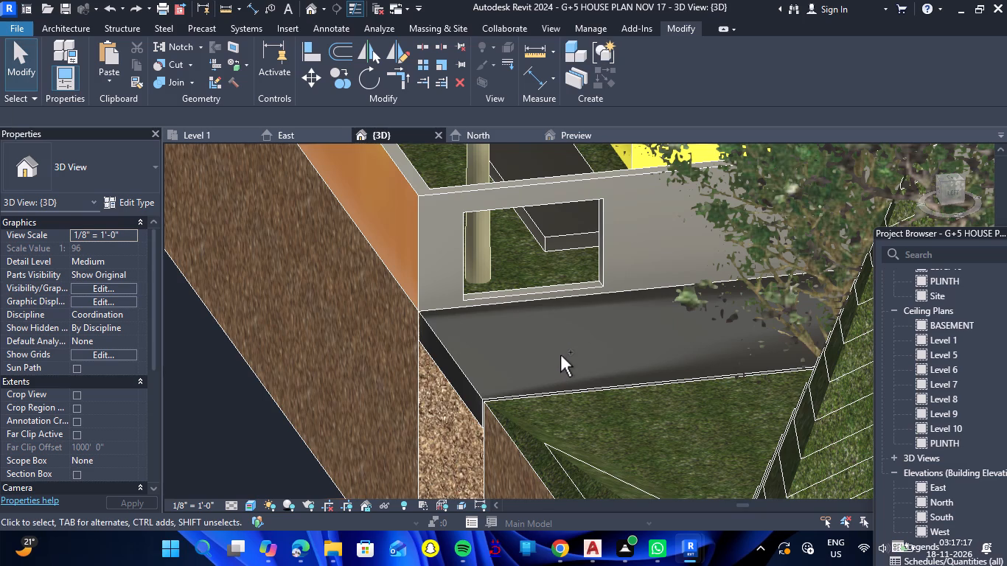
{"action": "key", "text": "ctrl+z"}
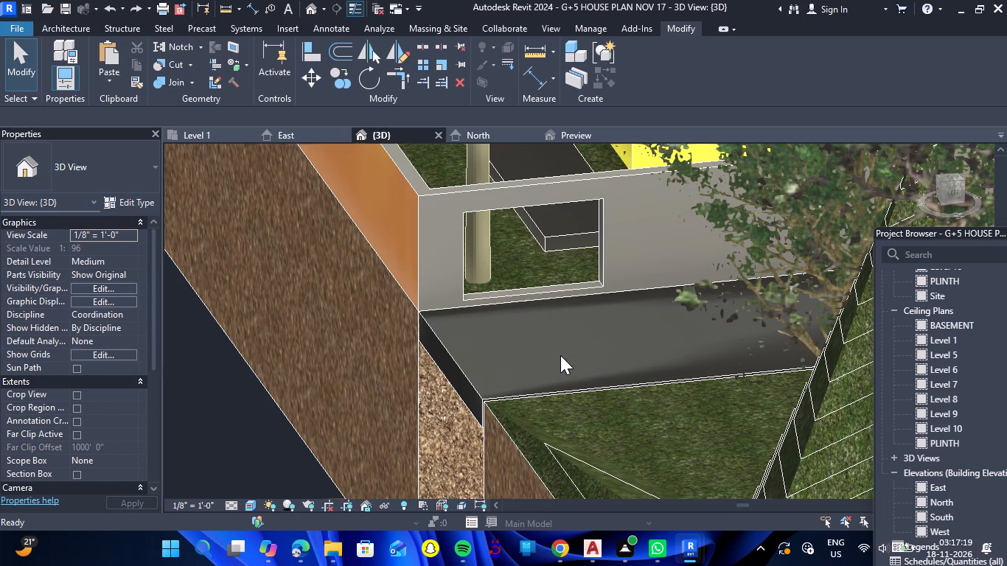
{"action": "scroll", "coordinate": [560, 355], "scroll_direction": "down", "scroll_amount": 11}
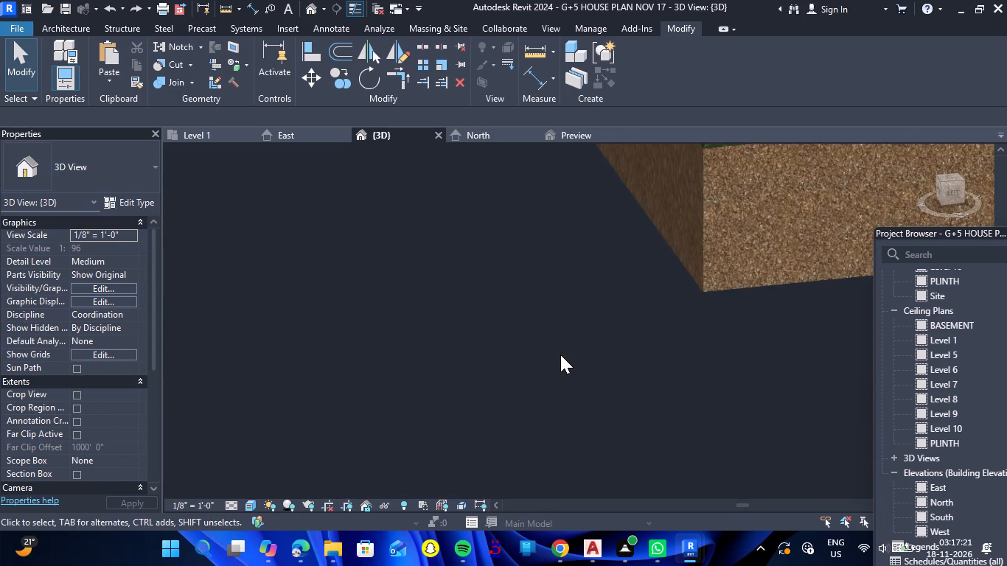
{"action": "scroll", "coordinate": [560, 354], "scroll_direction": "down", "scroll_amount": 1}
{"action": "key", "text": "ctrl+z"}
Delete the single narrow opening in the grey boundary wall near the orange wall corner.
{"action": "scroll", "coordinate": [560, 354], "scroll_direction": "down", "scroll_amount": 9}
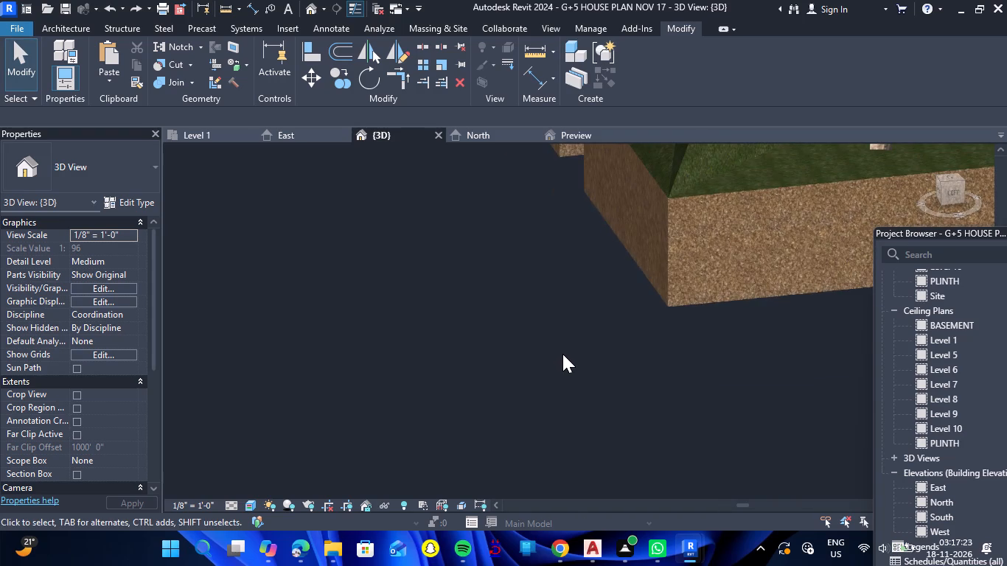
{"action": "scroll", "coordinate": [562, 354], "scroll_direction": "down", "scroll_amount": 12}
{"action": "scroll", "coordinate": [572, 301], "scroll_direction": "up", "scroll_amount": 9}
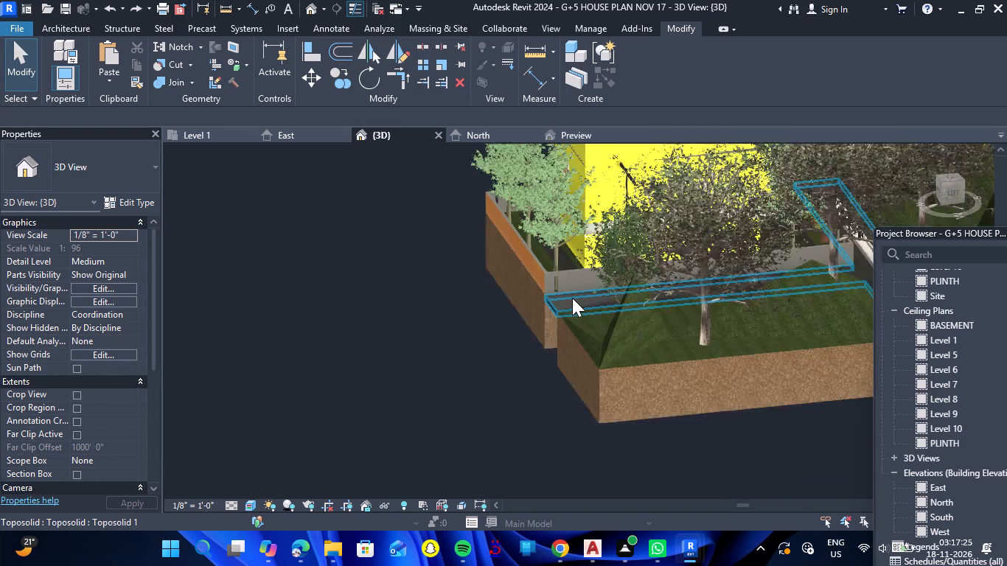
{"action": "scroll", "coordinate": [557, 282], "scroll_direction": "up", "scroll_amount": 13}
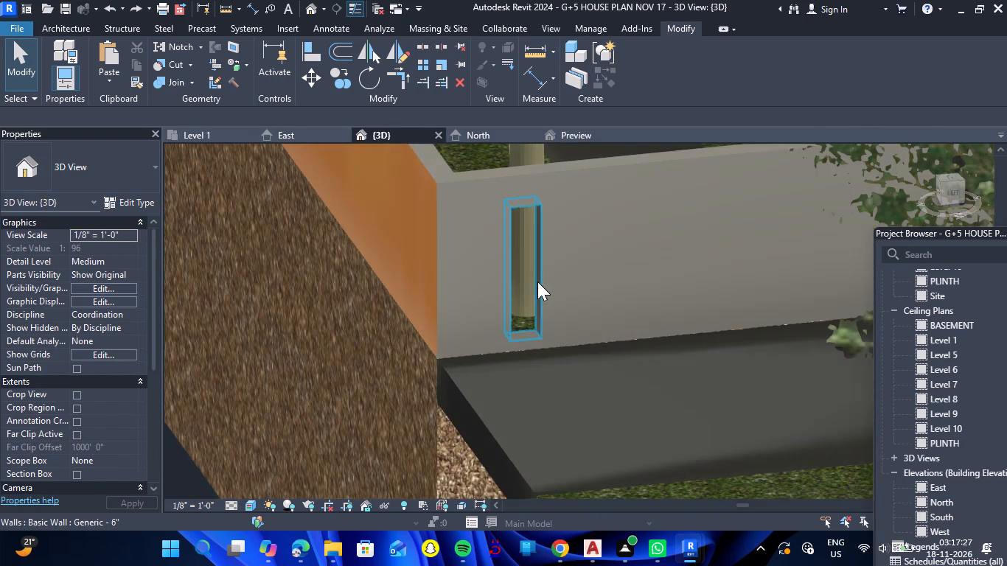
{"action": "left_click", "coordinate": [537, 282]}
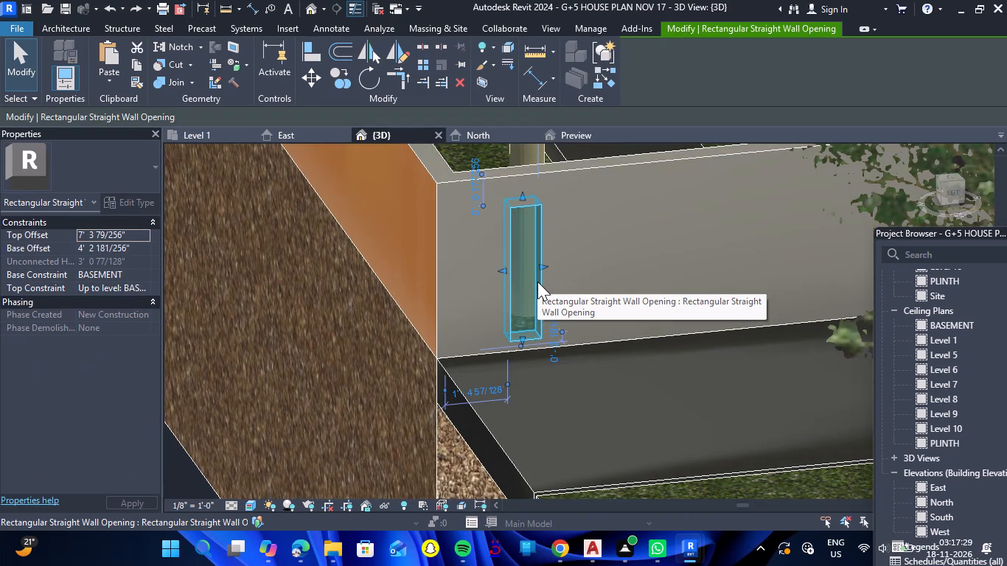
{"action": "key", "text": "Delete"}
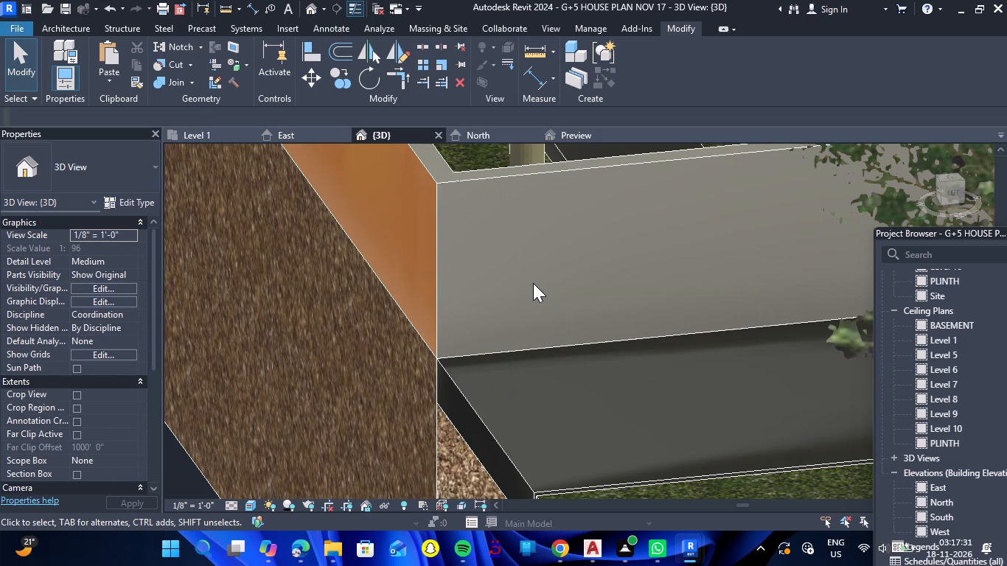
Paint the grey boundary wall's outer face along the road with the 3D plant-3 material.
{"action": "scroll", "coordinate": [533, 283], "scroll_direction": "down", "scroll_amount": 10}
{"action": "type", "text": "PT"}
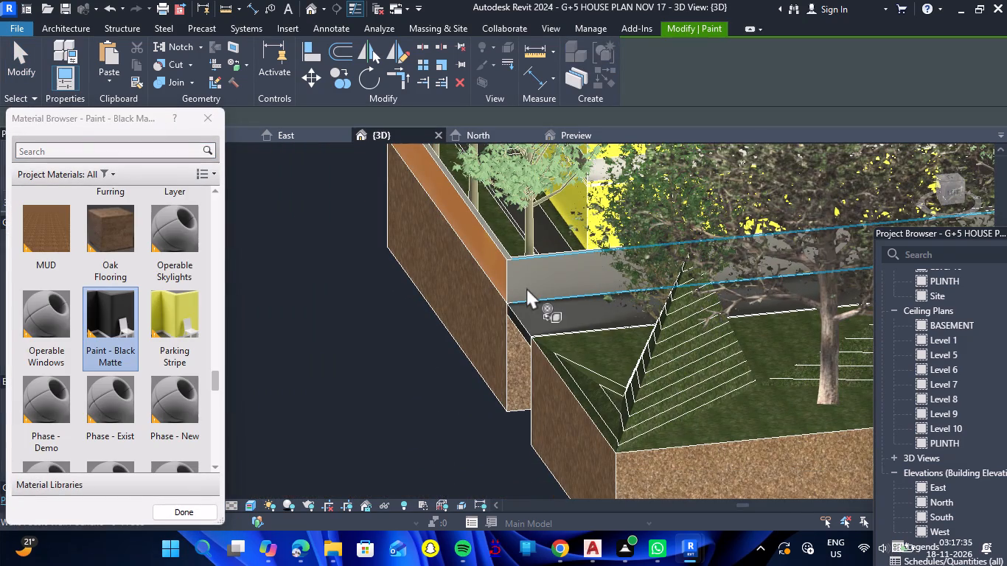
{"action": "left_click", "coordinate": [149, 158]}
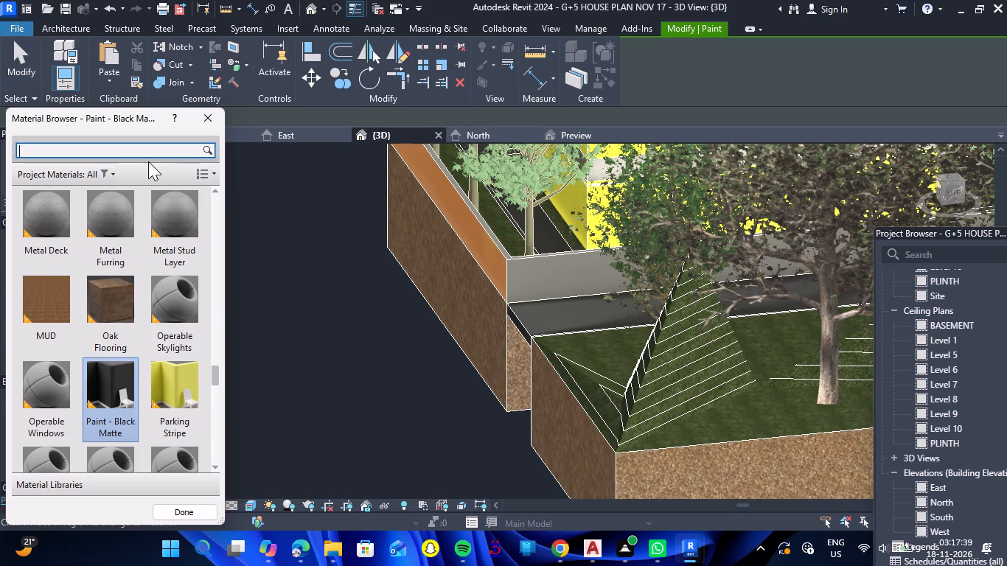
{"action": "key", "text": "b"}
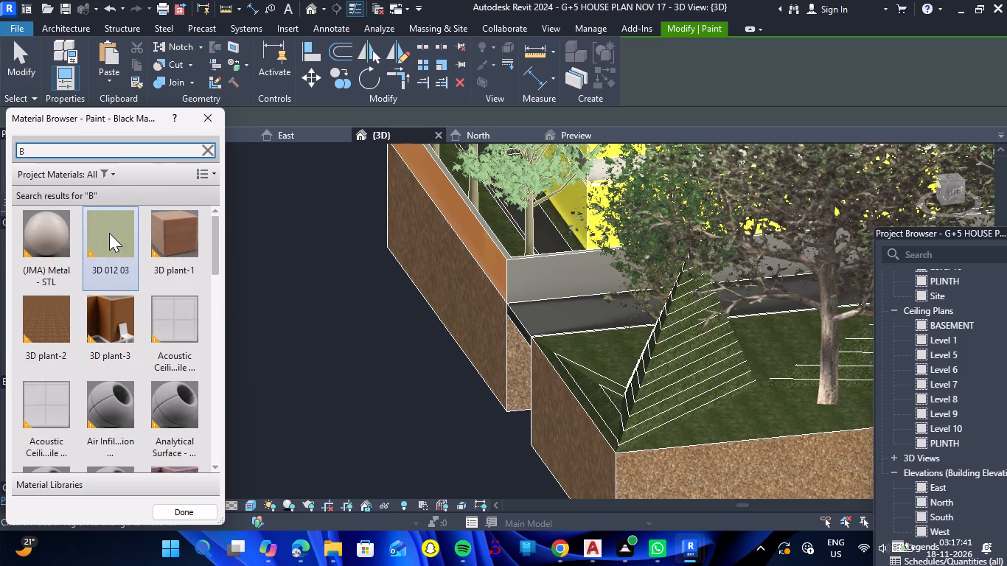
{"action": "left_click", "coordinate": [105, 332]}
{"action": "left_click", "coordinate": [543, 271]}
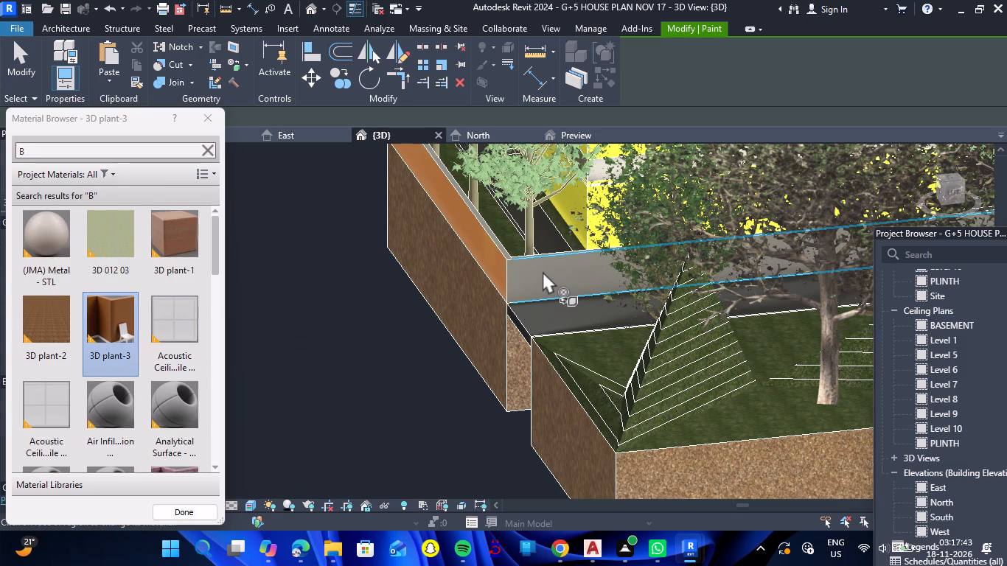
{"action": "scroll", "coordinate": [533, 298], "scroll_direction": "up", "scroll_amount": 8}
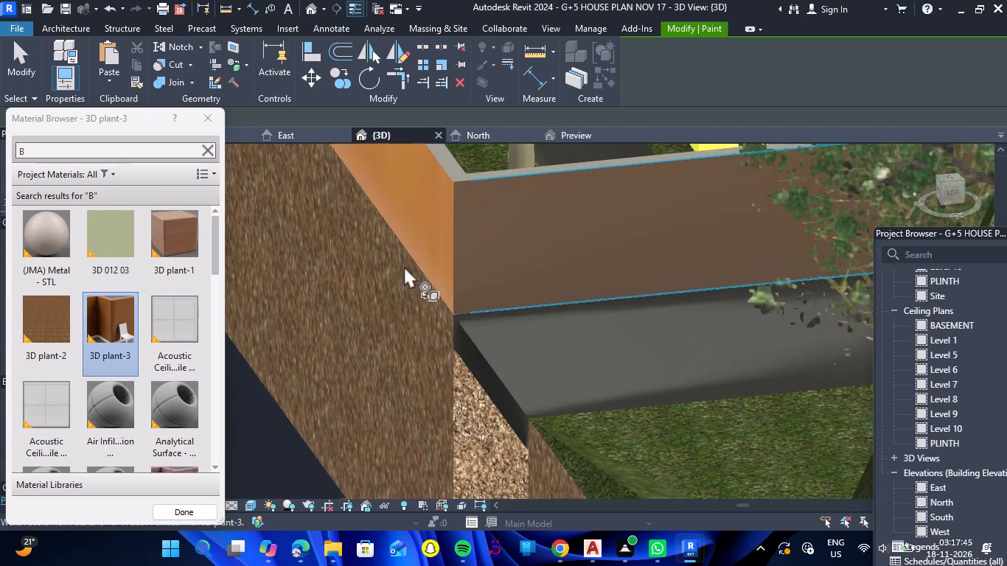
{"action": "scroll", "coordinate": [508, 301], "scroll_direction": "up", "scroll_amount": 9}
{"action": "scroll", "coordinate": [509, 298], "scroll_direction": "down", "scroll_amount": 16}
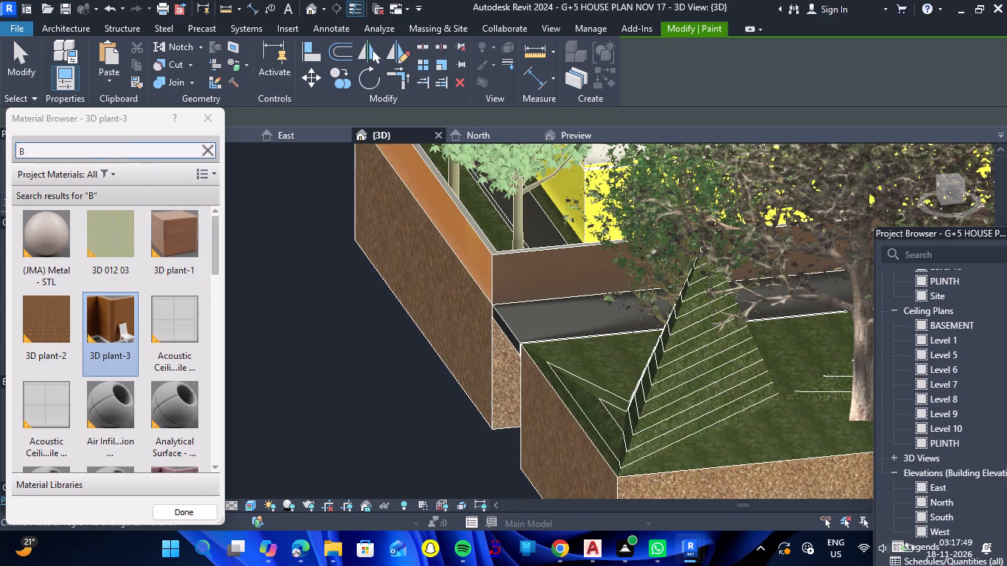
Paint the brown road-side boundary wall face and the adjoining orange wall's outer face with the 3D plant-4 material.
{"action": "left_click", "coordinate": [146, 156]}
{"action": "key", "text": "p"}
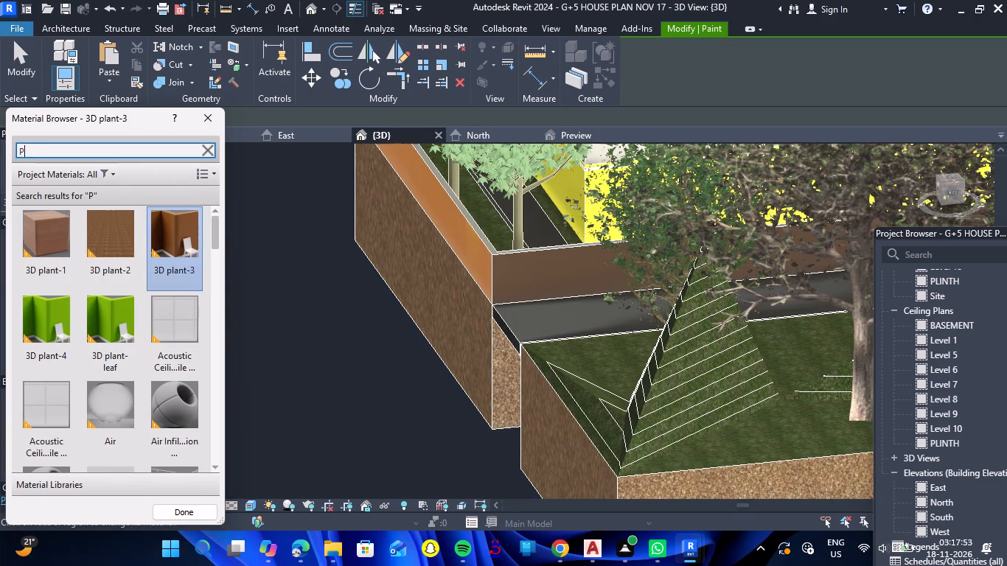
{"action": "left_click", "coordinate": [72, 331]}
{"action": "left_click", "coordinate": [512, 279]}
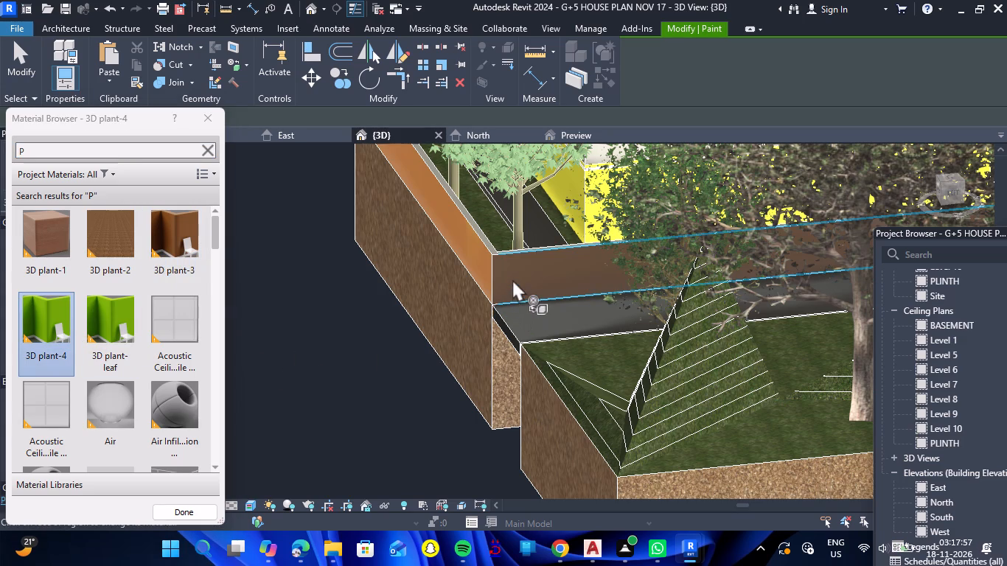
{"action": "scroll", "coordinate": [509, 290], "scroll_direction": "up", "scroll_amount": 6}
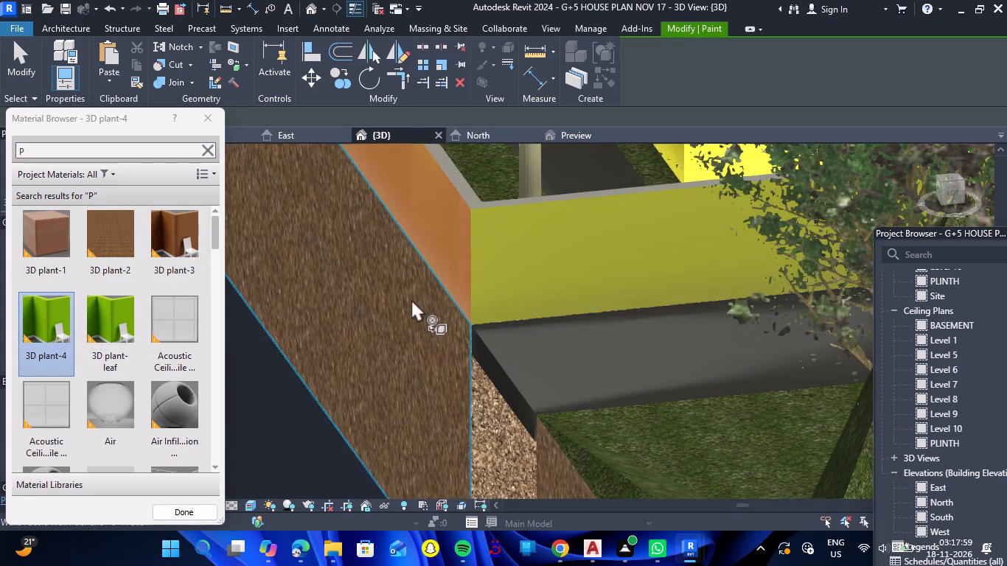
{"action": "left_click", "coordinate": [447, 249]}
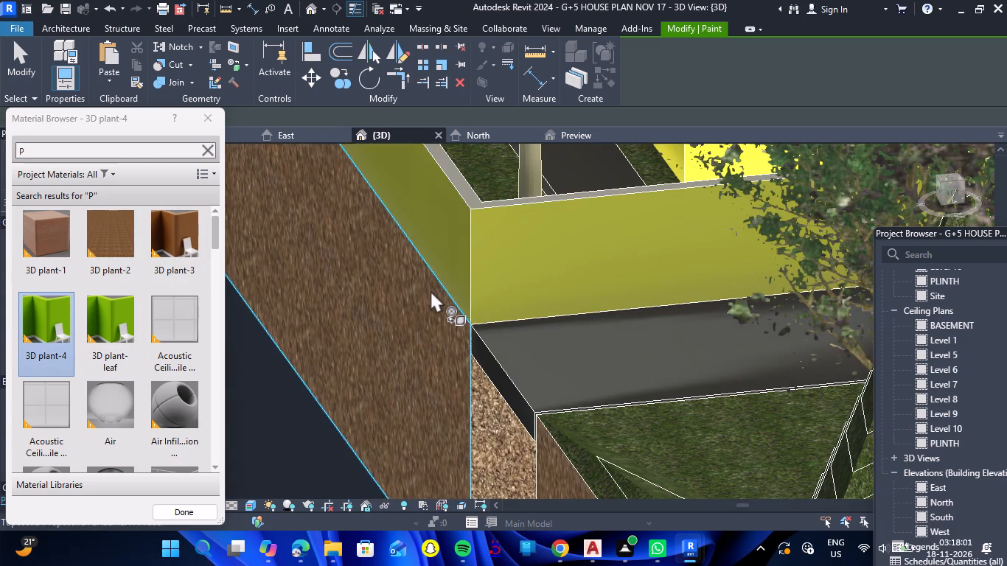
Paint the outer face of the orange boundary wall with the row of narrow openings in 3D plant-4.
{"action": "scroll", "coordinate": [431, 290], "scroll_direction": "down", "scroll_amount": 14}
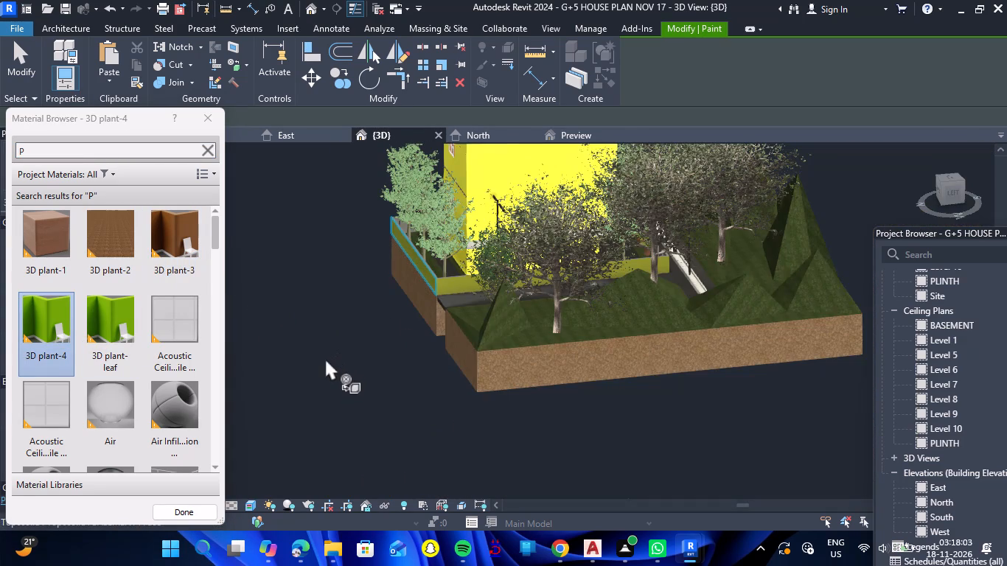
{"action": "left_click_drag", "start_coordinate": [318, 355], "coordinate": [667, 407], "text": "shift"}
{"action": "right_click_drag", "start_coordinate": [318, 355], "coordinate": [668, 407], "text": "shift"}
{"action": "left_click", "coordinate": [641, 361]}
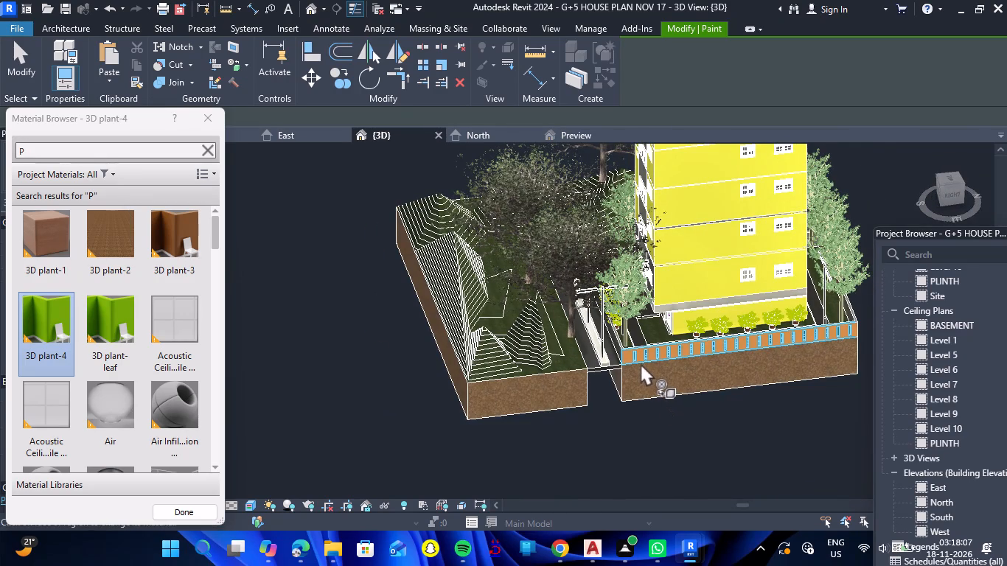
Paint 3D plant-4 on the outer face of the boundary wall facing the lamp-post median and on both wall tops at its corner.
{"action": "scroll", "coordinate": [603, 350], "scroll_direction": "up", "scroll_amount": 8}
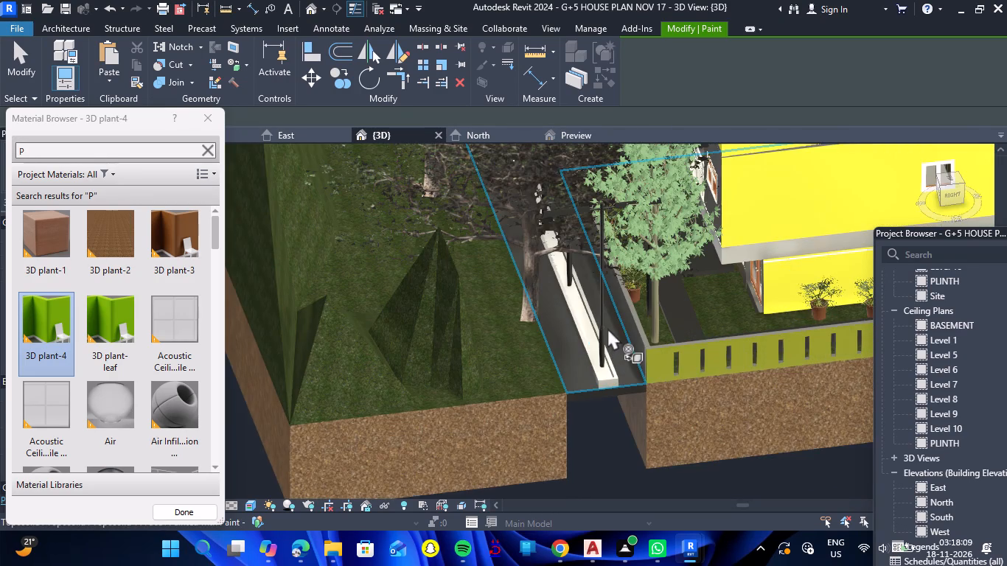
{"action": "scroll", "coordinate": [607, 328], "scroll_direction": "up", "scroll_amount": 4}
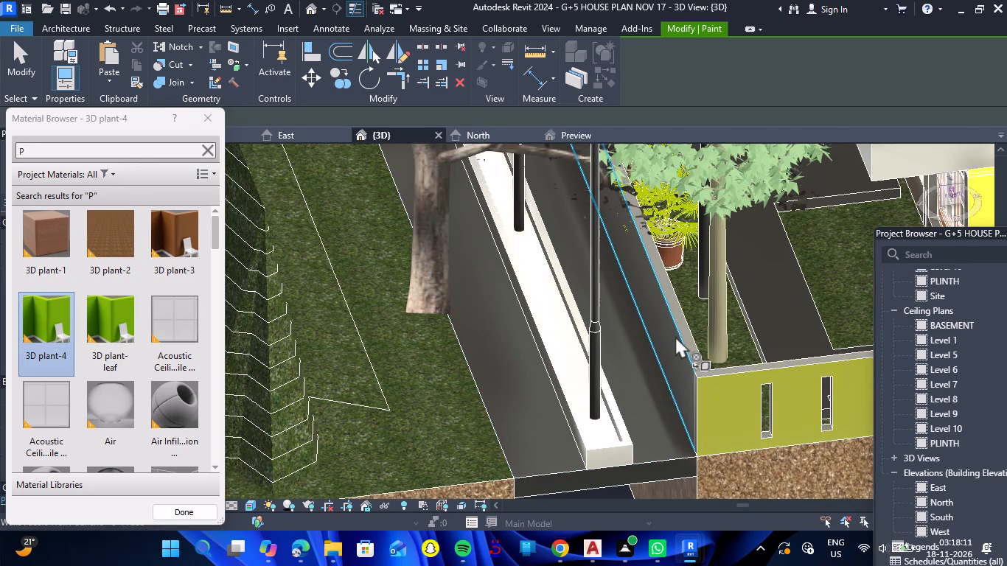
{"action": "left_click", "coordinate": [675, 336]}
{"action": "scroll", "coordinate": [691, 346], "scroll_direction": "up", "scroll_amount": 3}
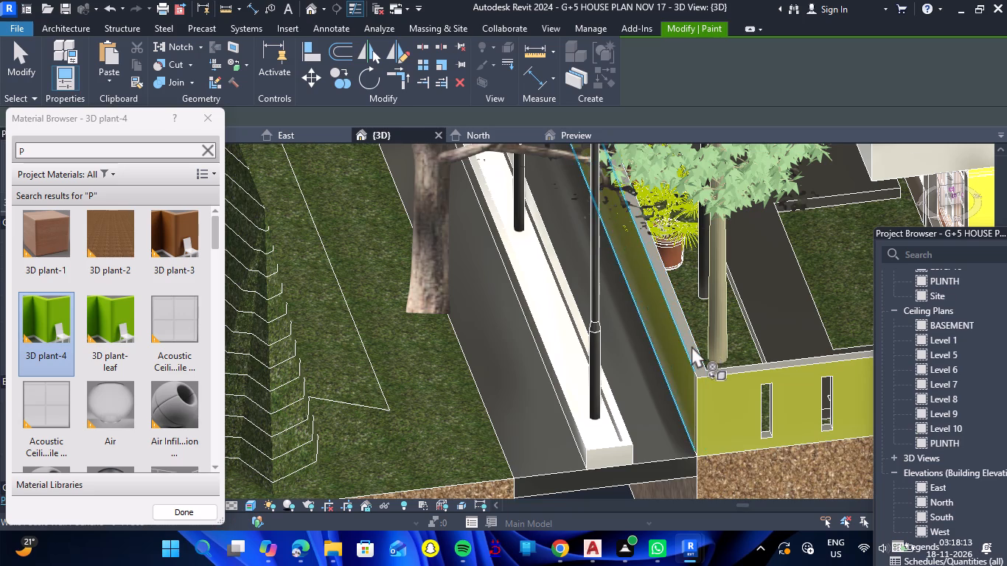
{"action": "scroll", "coordinate": [691, 346], "scroll_direction": "up", "scroll_amount": 6}
{"action": "left_click", "coordinate": [701, 353]}
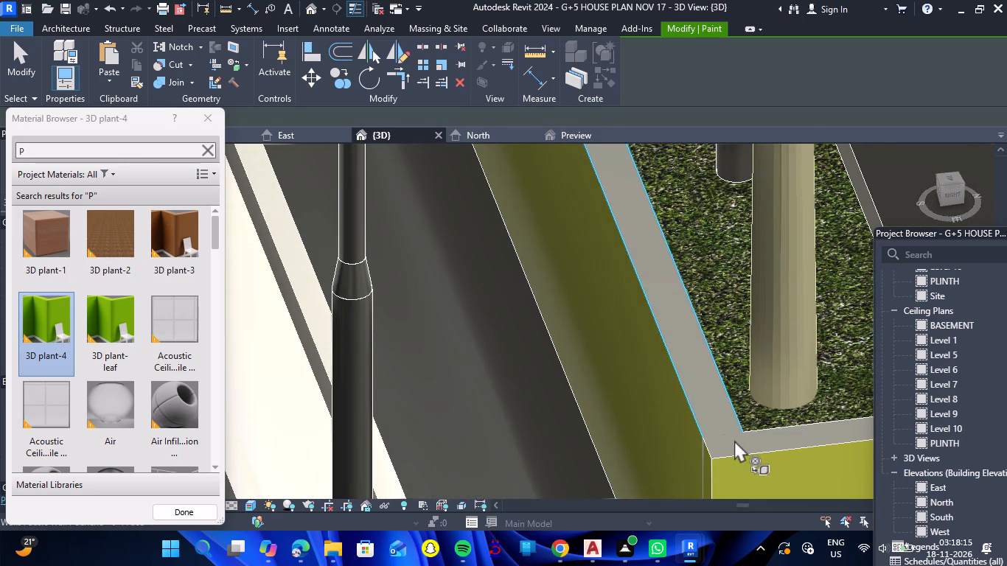
{"action": "left_click", "coordinate": [740, 441]}
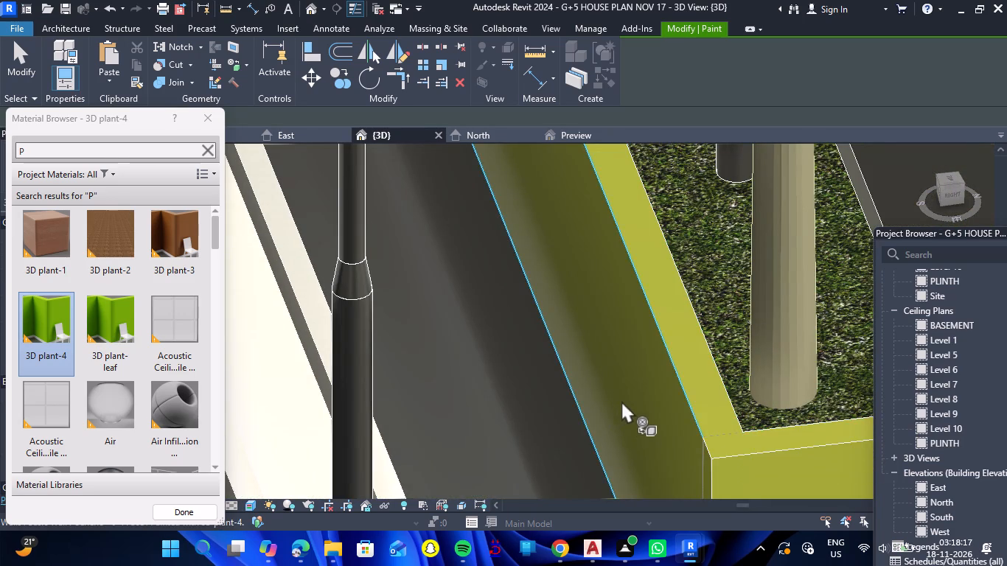
Paint the inner face of the front boundary wall, beside the corner tree, with 3D plant-4.
{"action": "scroll", "coordinate": [624, 398], "scroll_direction": "down", "scroll_amount": 16}
{"action": "scroll", "coordinate": [624, 398], "scroll_direction": "down", "scroll_amount": 6}
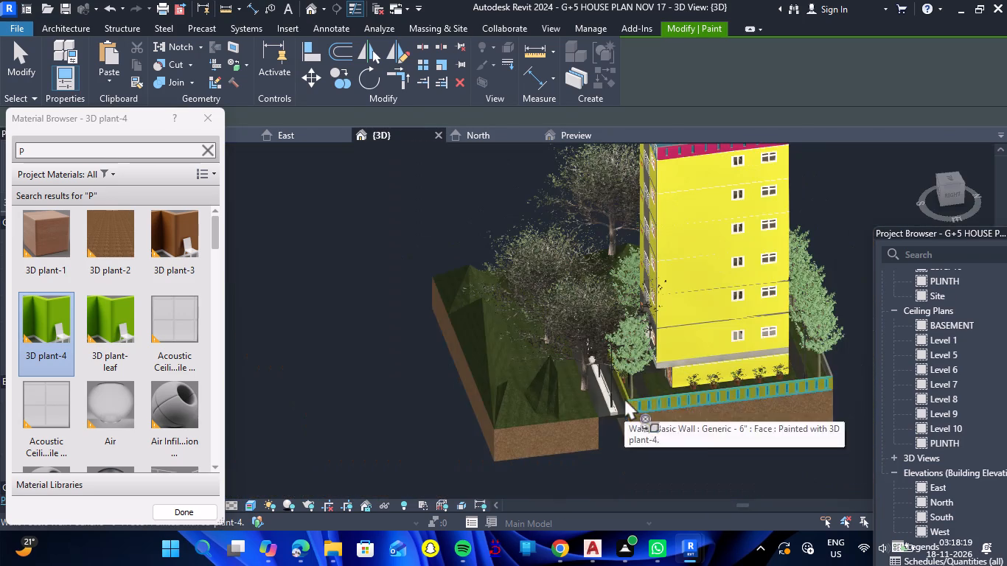
{"action": "left_click_drag", "start_coordinate": [792, 448], "coordinate": [765, 450]}
{"action": "right_click_drag", "start_coordinate": [792, 448], "coordinate": [765, 450], "text": "shift"}
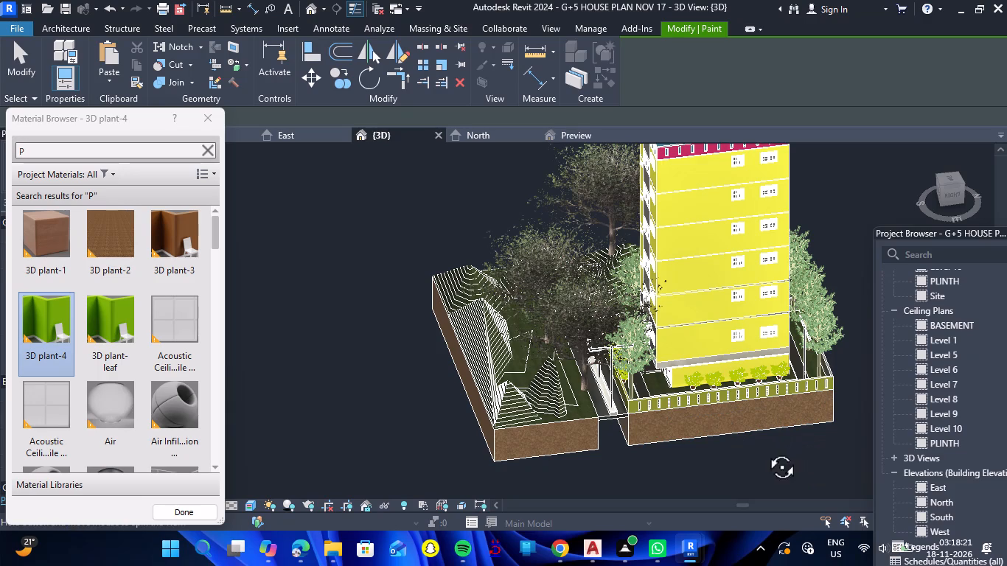
{"action": "right_click_drag", "start_coordinate": [765, 450], "coordinate": [592, 456], "text": "shift"}
{"action": "left_click_drag", "start_coordinate": [765, 450], "coordinate": [592, 456]}
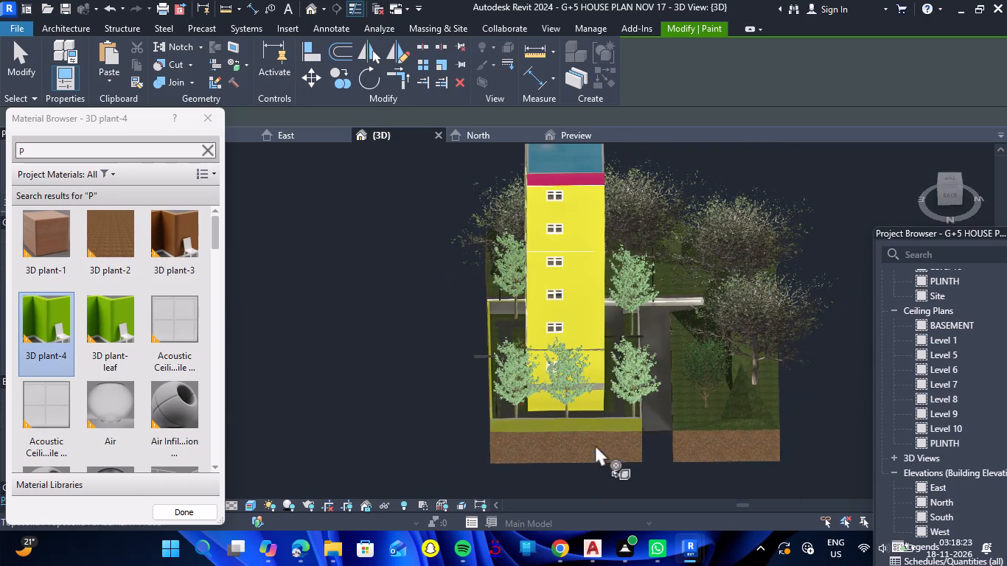
{"action": "scroll", "coordinate": [491, 304], "scroll_direction": "up", "scroll_amount": 7}
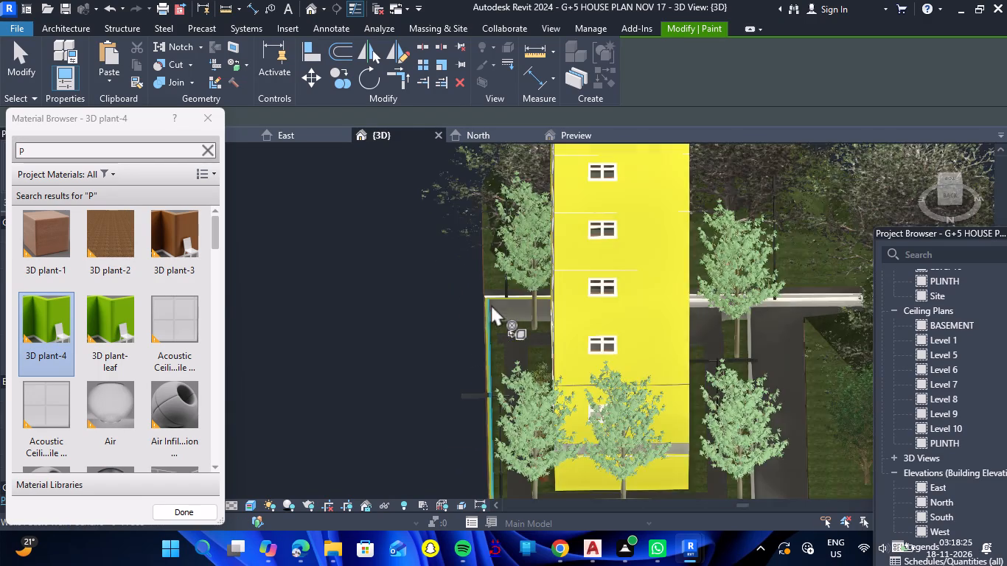
{"action": "scroll", "coordinate": [508, 310], "scroll_direction": "up", "scroll_amount": 5}
{"action": "left_click", "coordinate": [508, 310]}
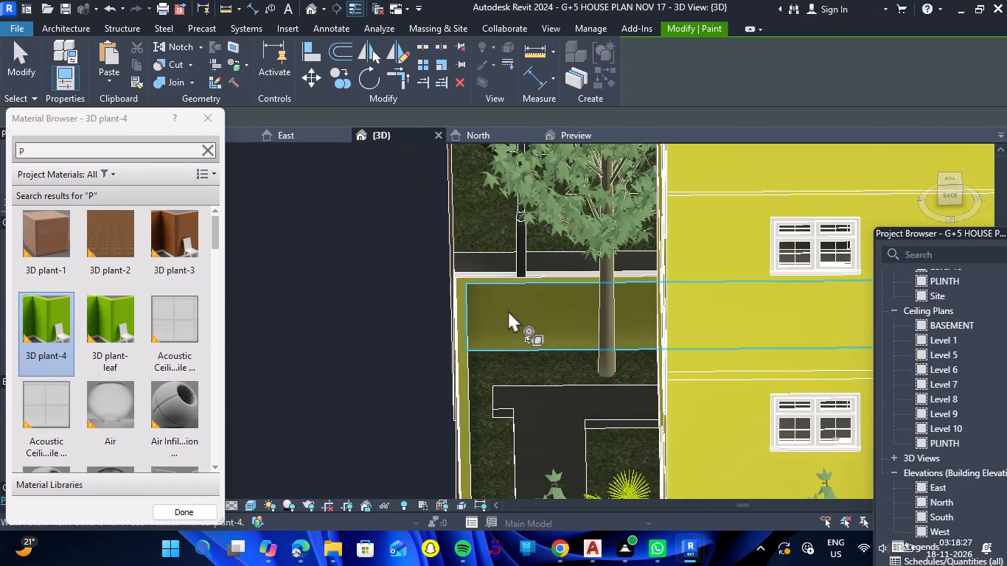
Paint the top face of the road-side boundary wall near the rear corner tree with 3D plant-4.
{"action": "scroll", "coordinate": [508, 310], "scroll_direction": "down", "scroll_amount": 12}
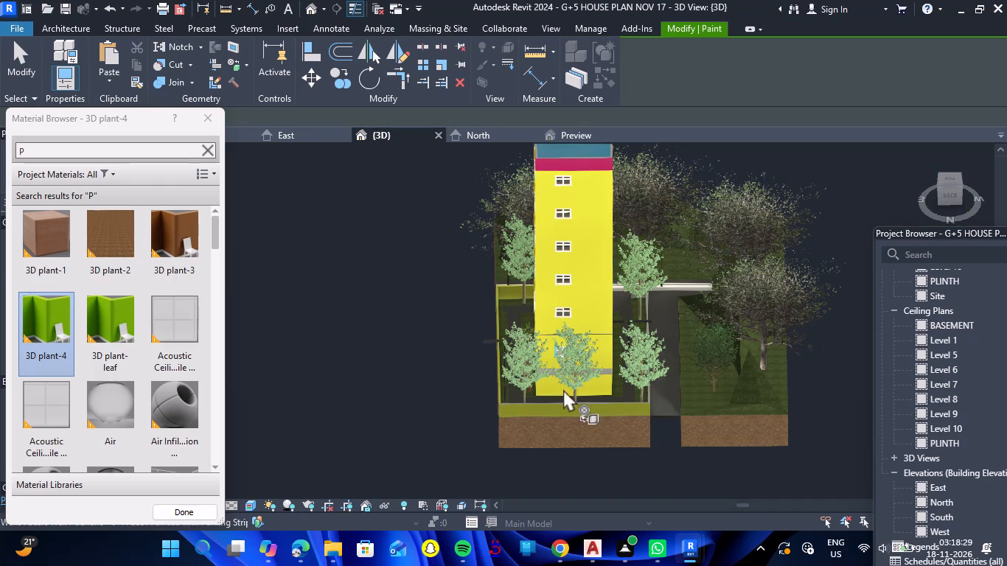
{"action": "left_click_drag", "start_coordinate": [448, 444], "coordinate": [403, 432]}
{"action": "right_click_drag", "start_coordinate": [448, 444], "coordinate": [403, 432]}
{"action": "left_click_drag", "start_coordinate": [430, 400], "coordinate": [349, 409]}
{"action": "right_click_drag", "start_coordinate": [430, 400], "coordinate": [349, 409]}
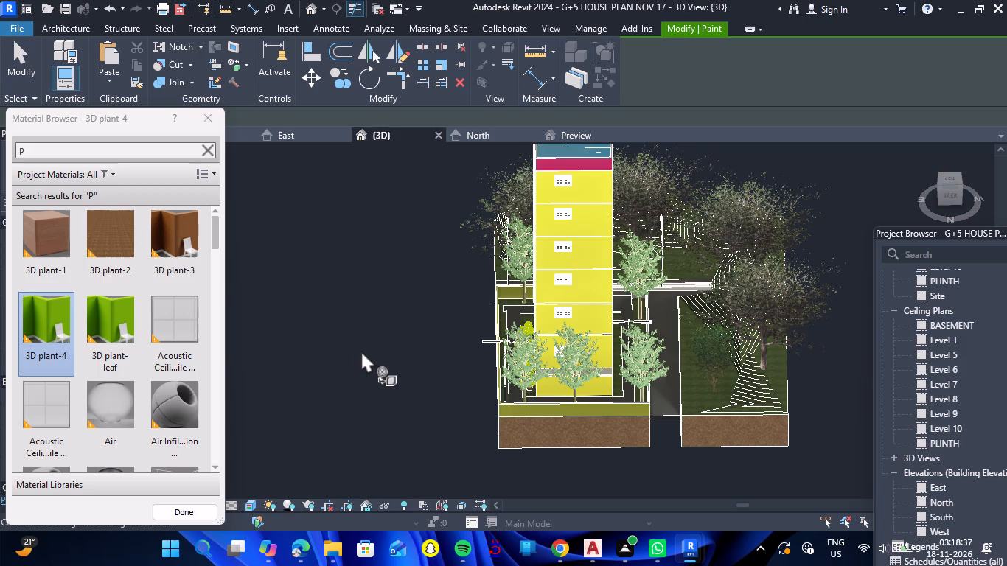
{"action": "scroll", "coordinate": [624, 394], "scroll_direction": "up", "scroll_amount": 12}
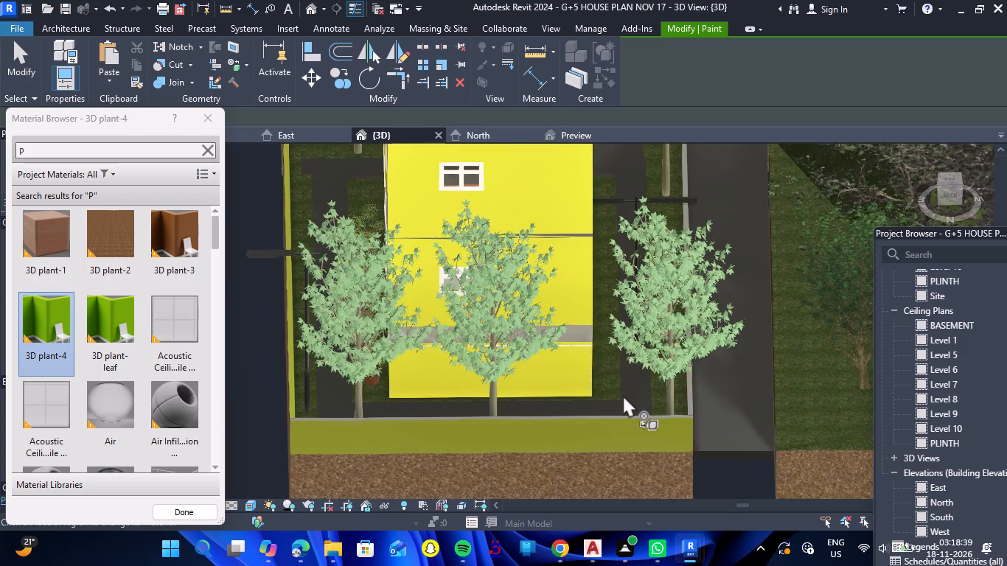
{"action": "scroll", "coordinate": [623, 395], "scroll_direction": "up", "scroll_amount": 5}
{"action": "scroll", "coordinate": [747, 440], "scroll_direction": "down", "scroll_amount": 6}
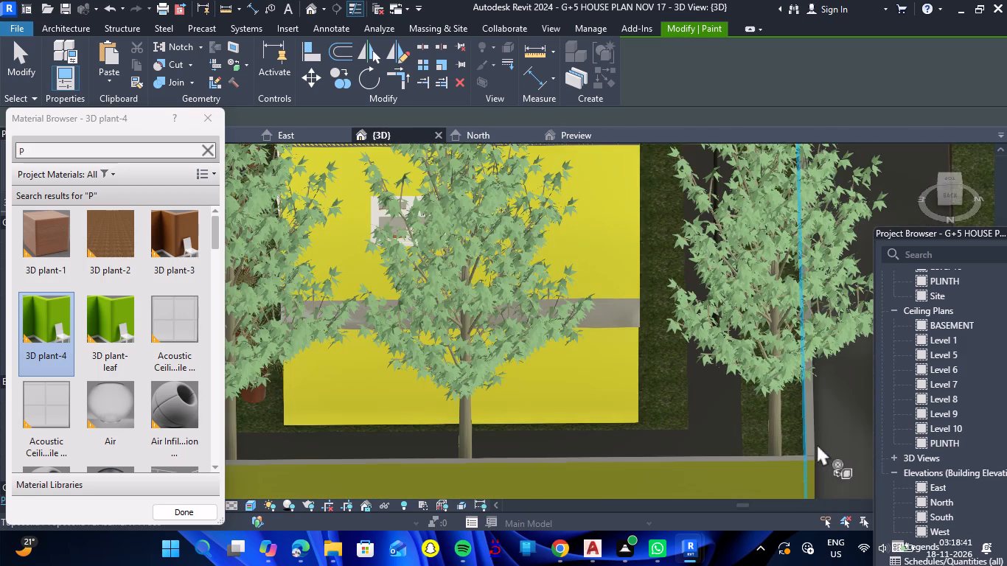
{"action": "scroll", "coordinate": [818, 438], "scroll_direction": "up", "scroll_amount": 8}
{"action": "left_click", "coordinate": [786, 452]}
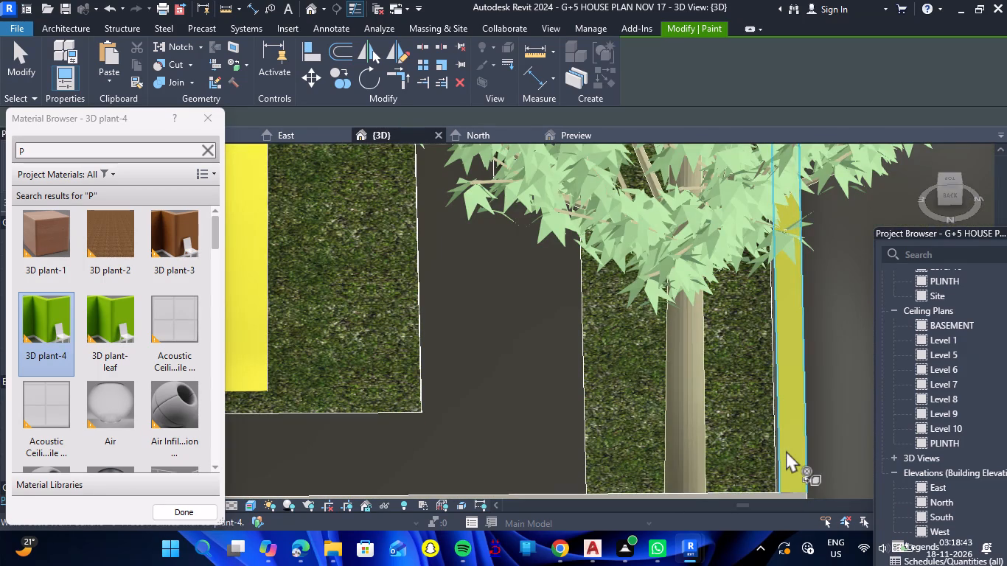
Paint the top face of the rear boundary wall, beside the row of trees, with 3D plant-4.
{"action": "scroll", "coordinate": [784, 416], "scroll_direction": "down", "scroll_amount": 6}
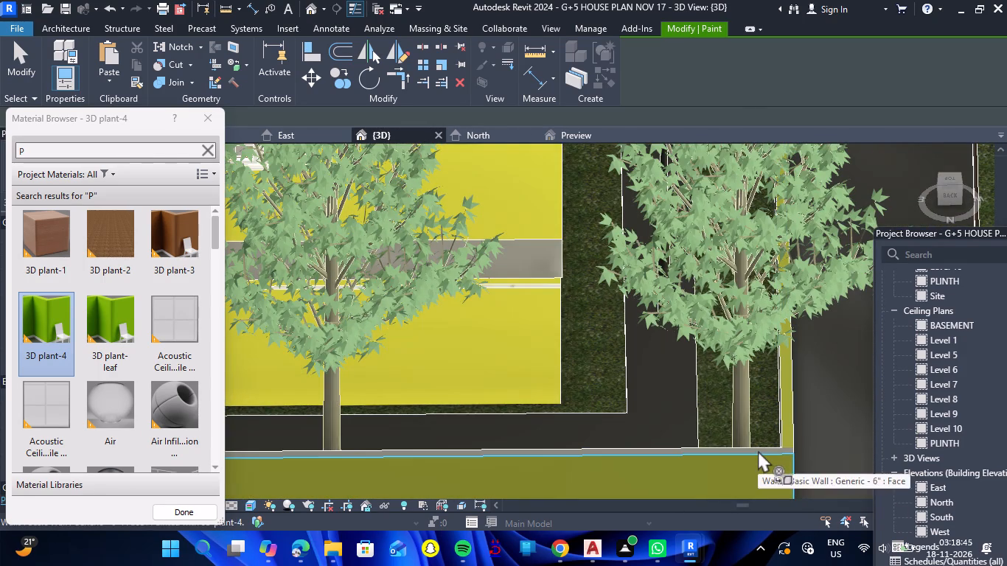
{"action": "scroll", "coordinate": [758, 449], "scroll_direction": "up", "scroll_amount": 8}
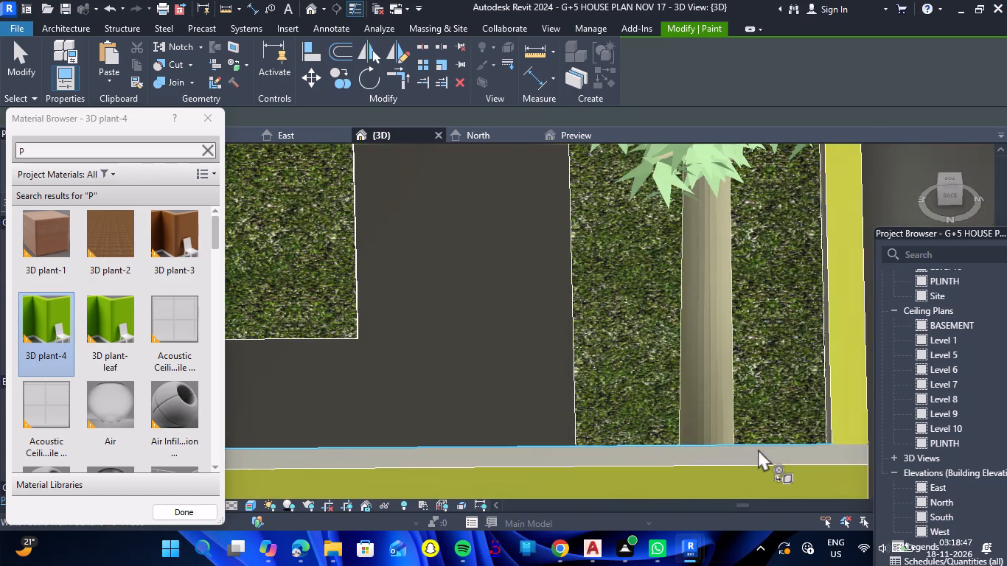
{"action": "left_click", "coordinate": [754, 455]}
{"action": "scroll", "coordinate": [708, 439], "scroll_direction": "down", "scroll_amount": 8}
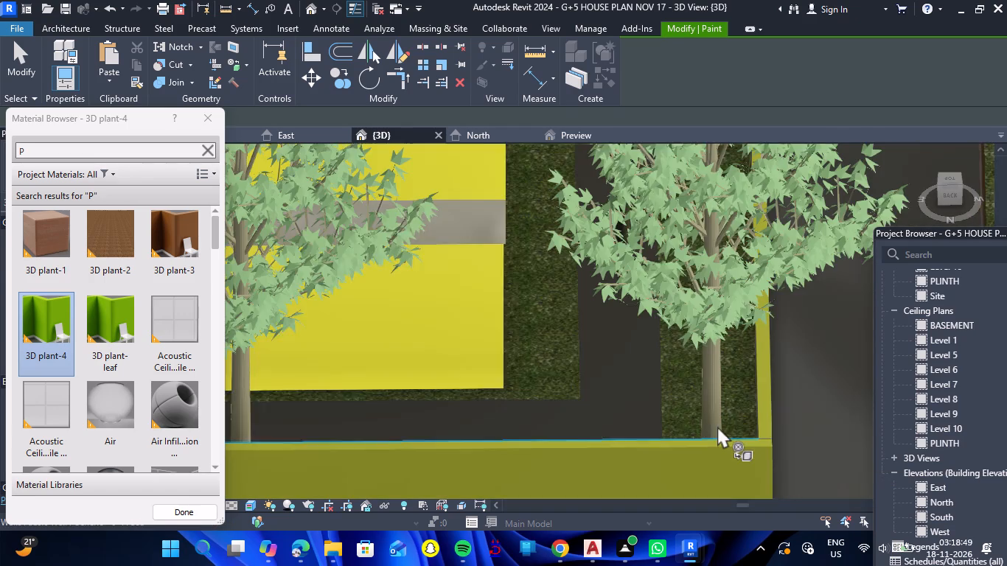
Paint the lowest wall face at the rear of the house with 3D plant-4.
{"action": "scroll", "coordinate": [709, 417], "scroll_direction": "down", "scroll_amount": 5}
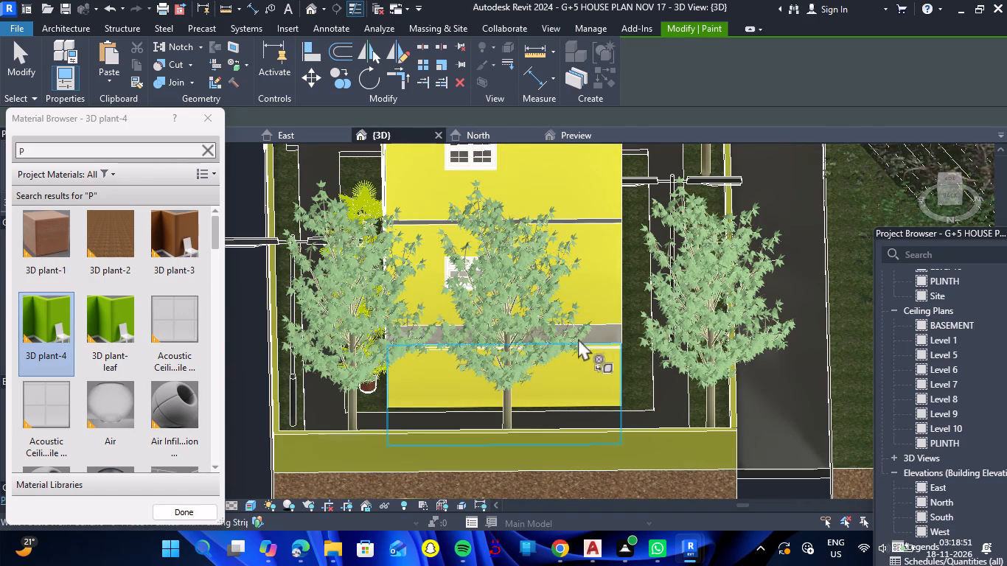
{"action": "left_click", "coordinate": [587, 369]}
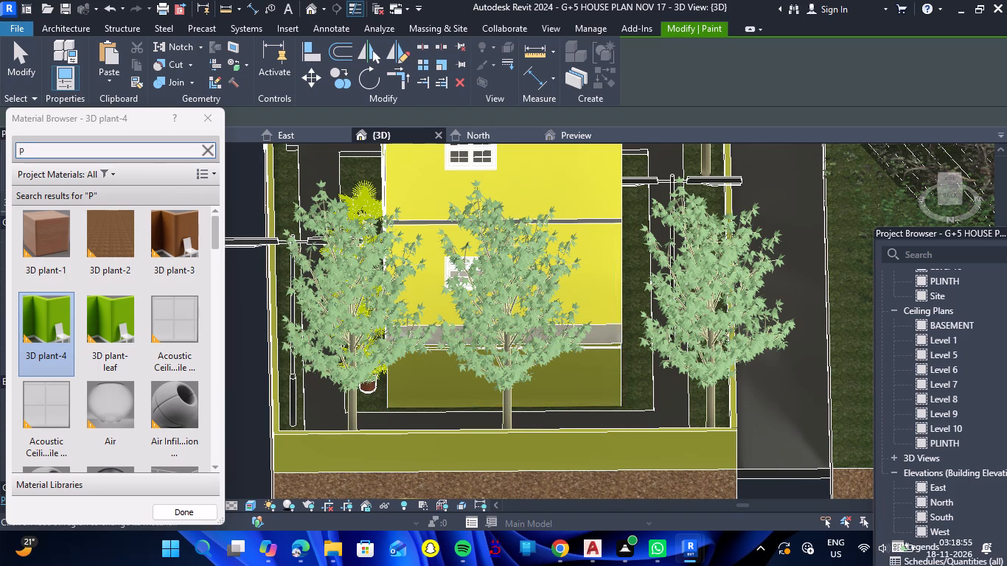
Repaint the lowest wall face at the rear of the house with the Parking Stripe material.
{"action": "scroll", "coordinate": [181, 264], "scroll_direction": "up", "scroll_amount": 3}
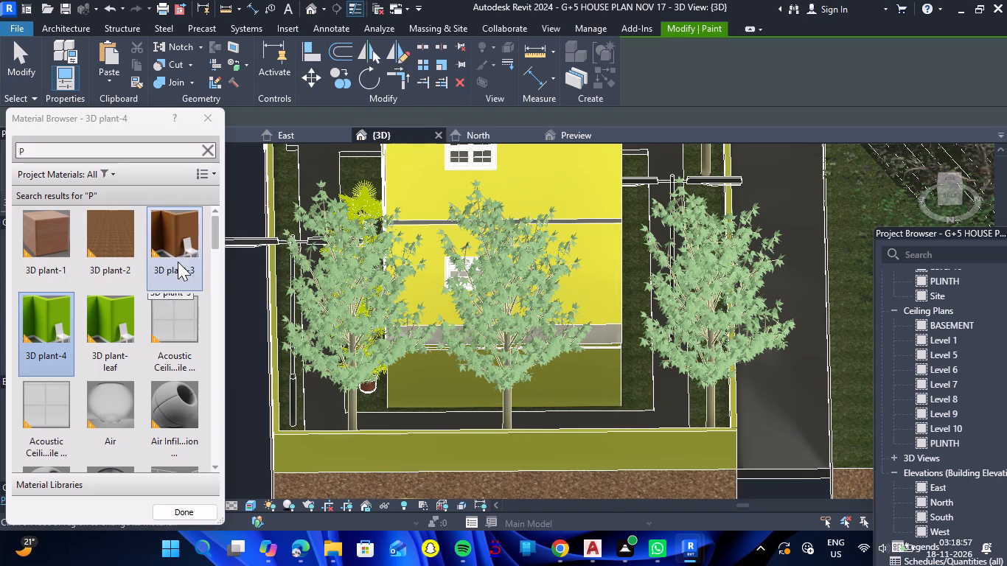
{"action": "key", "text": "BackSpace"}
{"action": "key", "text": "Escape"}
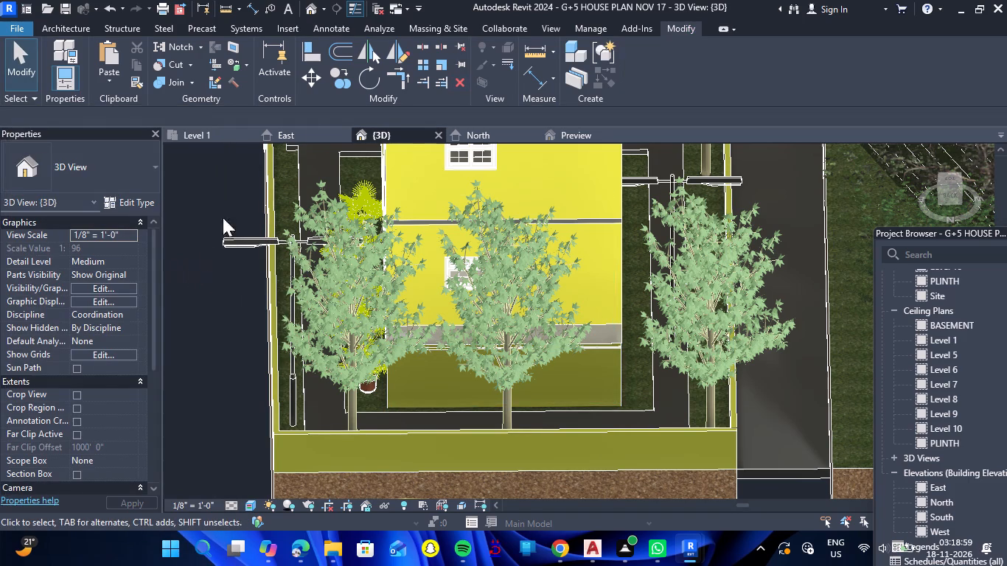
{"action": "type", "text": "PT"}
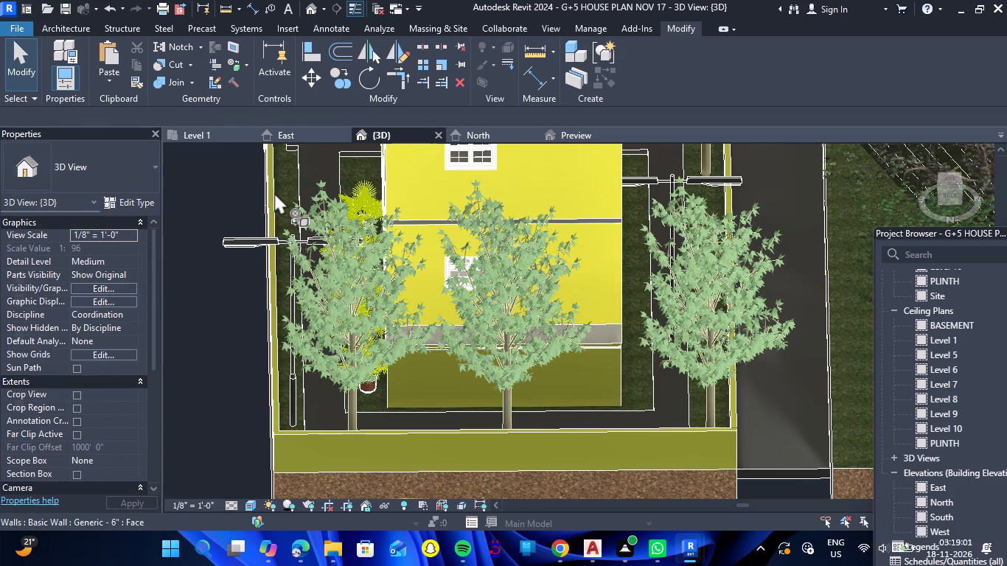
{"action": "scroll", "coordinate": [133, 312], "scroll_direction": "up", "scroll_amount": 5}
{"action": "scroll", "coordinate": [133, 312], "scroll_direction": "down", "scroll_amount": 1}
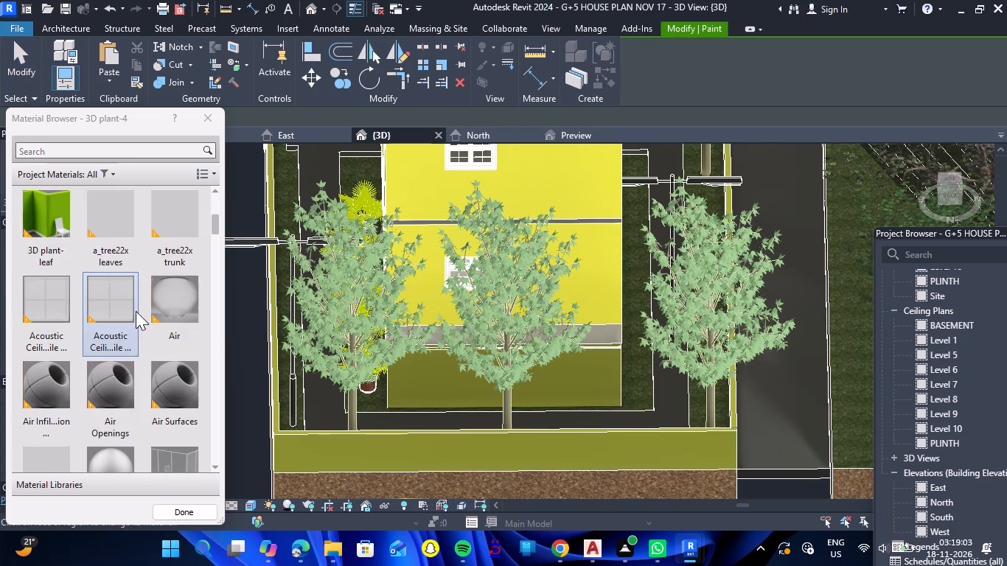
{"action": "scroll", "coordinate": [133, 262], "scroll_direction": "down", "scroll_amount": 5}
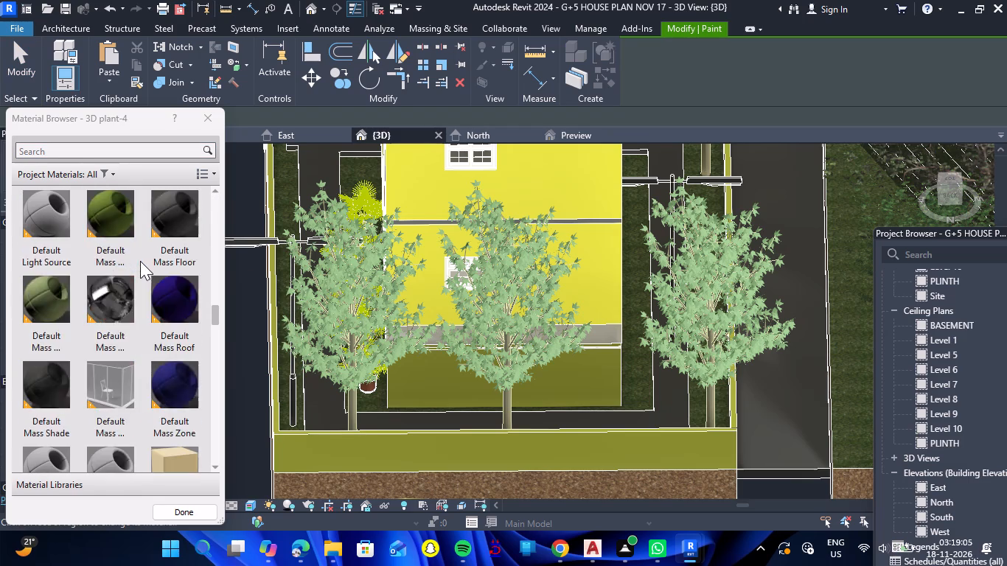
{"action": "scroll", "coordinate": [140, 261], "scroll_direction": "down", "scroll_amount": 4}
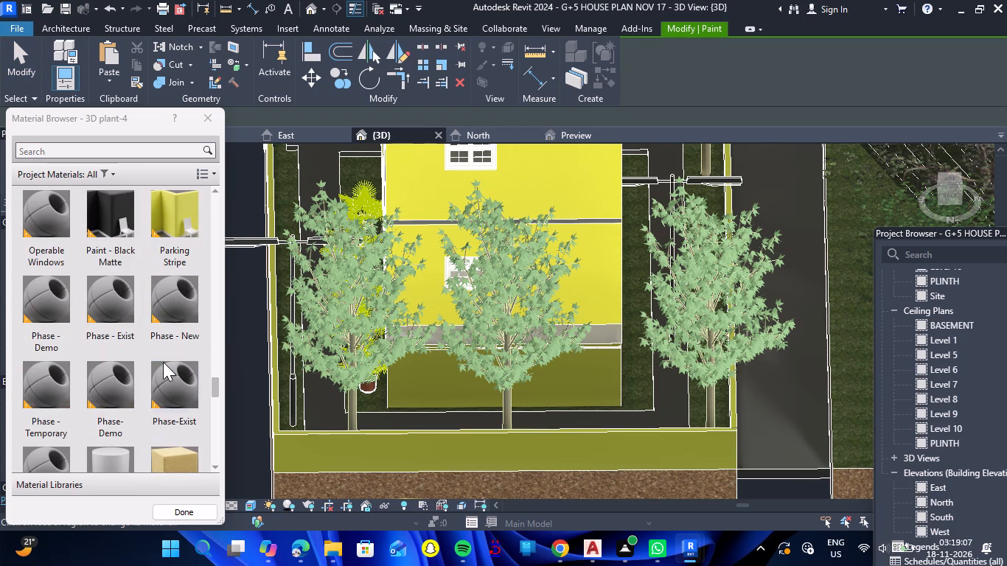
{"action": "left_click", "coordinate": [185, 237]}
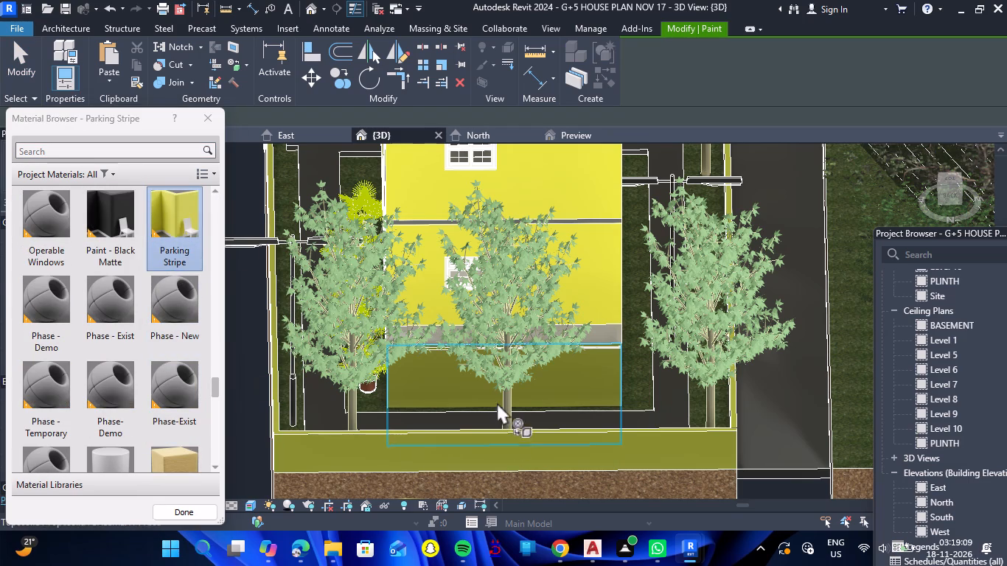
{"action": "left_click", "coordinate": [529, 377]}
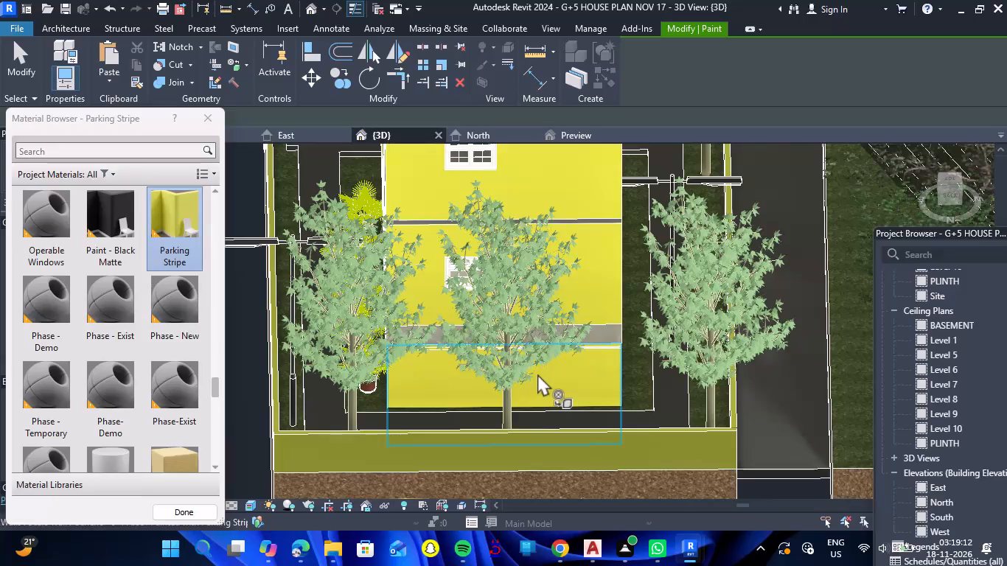
Paint the inner face of the boundary wall with the row of narrow openings in 3D plant-4.
{"action": "scroll", "coordinate": [304, 352], "scroll_direction": "down", "scroll_amount": 6}
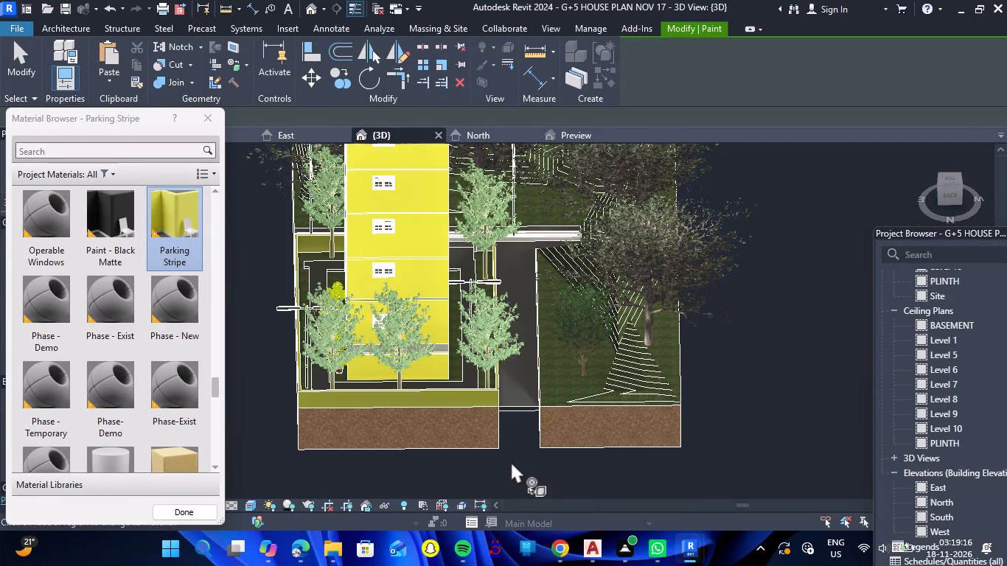
{"action": "left_click_drag", "start_coordinate": [511, 461], "coordinate": [438, 452], "text": "shift"}
{"action": "right_click_drag", "start_coordinate": [511, 461], "coordinate": [438, 452], "text": "shift"}
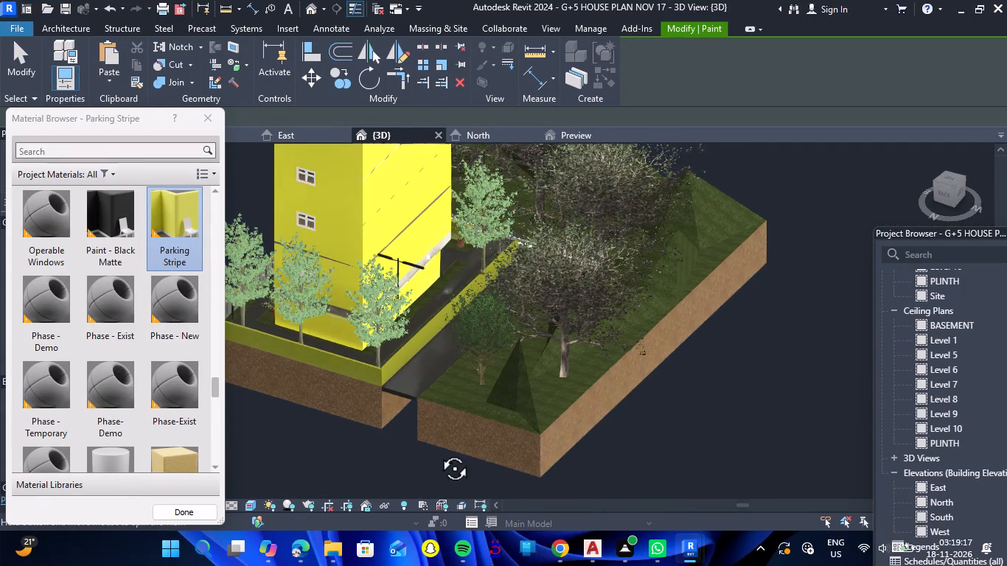
{"action": "right_click_drag", "start_coordinate": [438, 452], "coordinate": [404, 450], "text": "shift"}
{"action": "left_click_drag", "start_coordinate": [438, 452], "coordinate": [404, 450], "text": "shift"}
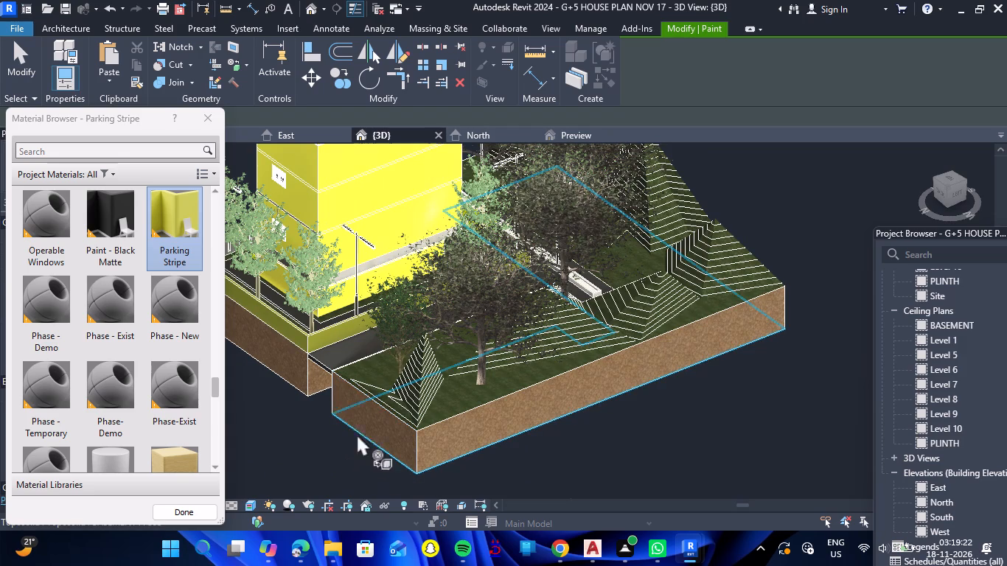
{"action": "scroll", "coordinate": [317, 324], "scroll_direction": "up", "scroll_amount": 8}
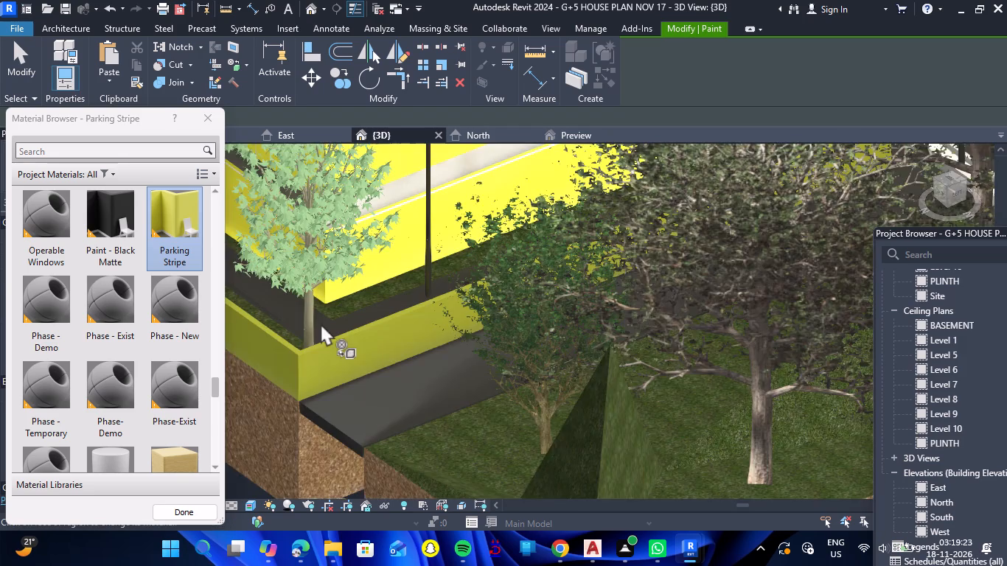
{"action": "scroll", "coordinate": [150, 322], "scroll_direction": "up", "scroll_amount": 8}
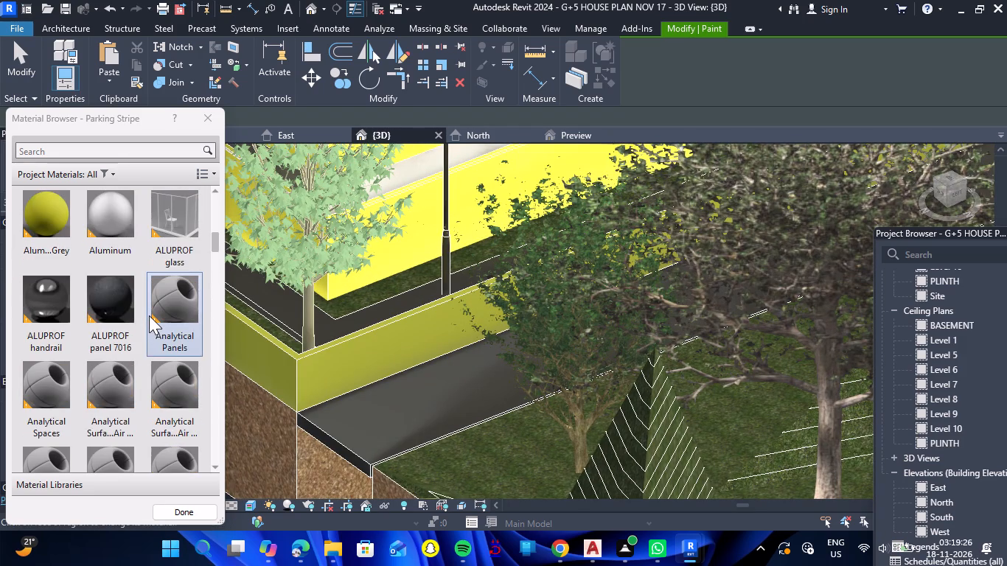
{"action": "scroll", "coordinate": [149, 315], "scroll_direction": "up", "scroll_amount": 2}
{"action": "scroll", "coordinate": [146, 337], "scroll_direction": "down", "scroll_amount": 1}
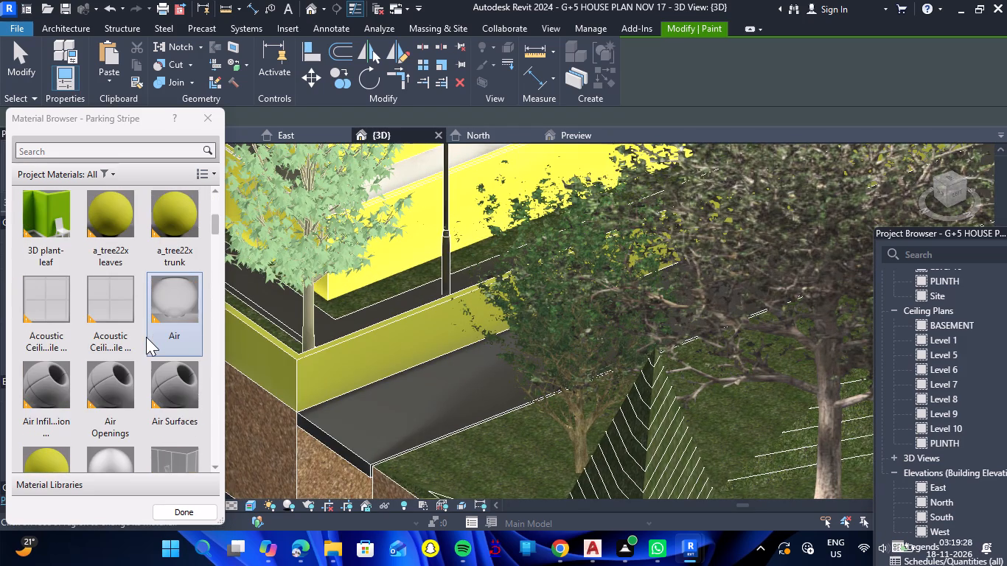
{"action": "scroll", "coordinate": [145, 335], "scroll_direction": "up", "scroll_amount": 1}
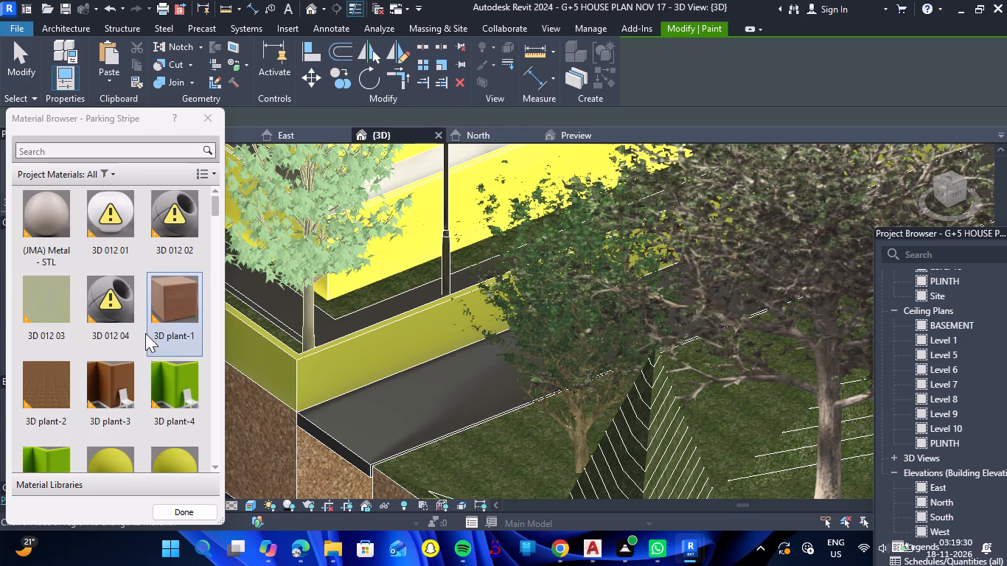
{"action": "left_click", "coordinate": [166, 405]}
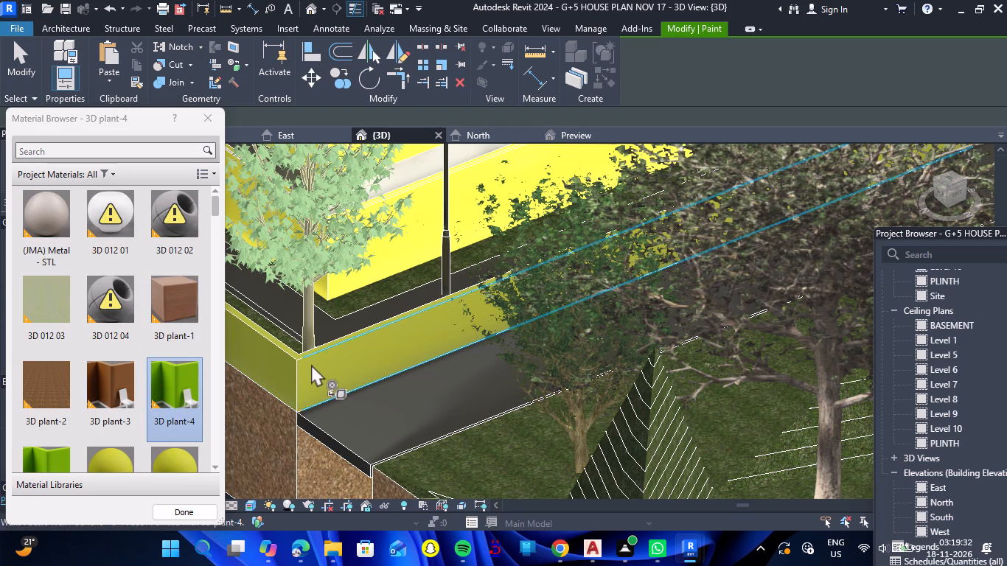
{"action": "scroll", "coordinate": [313, 364], "scroll_direction": "down", "scroll_amount": 10}
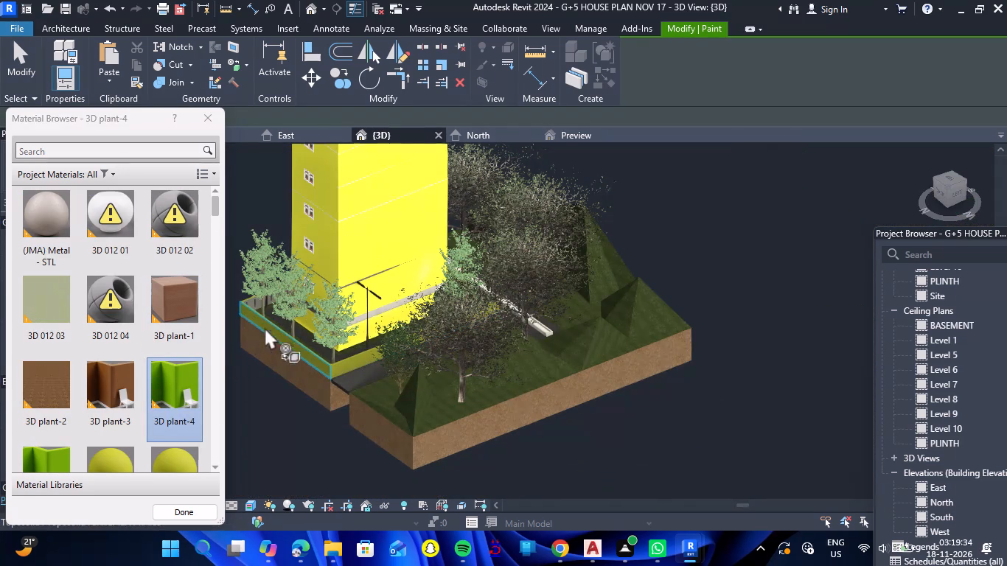
{"action": "scroll", "coordinate": [248, 301], "scroll_direction": "up", "scroll_amount": 16}
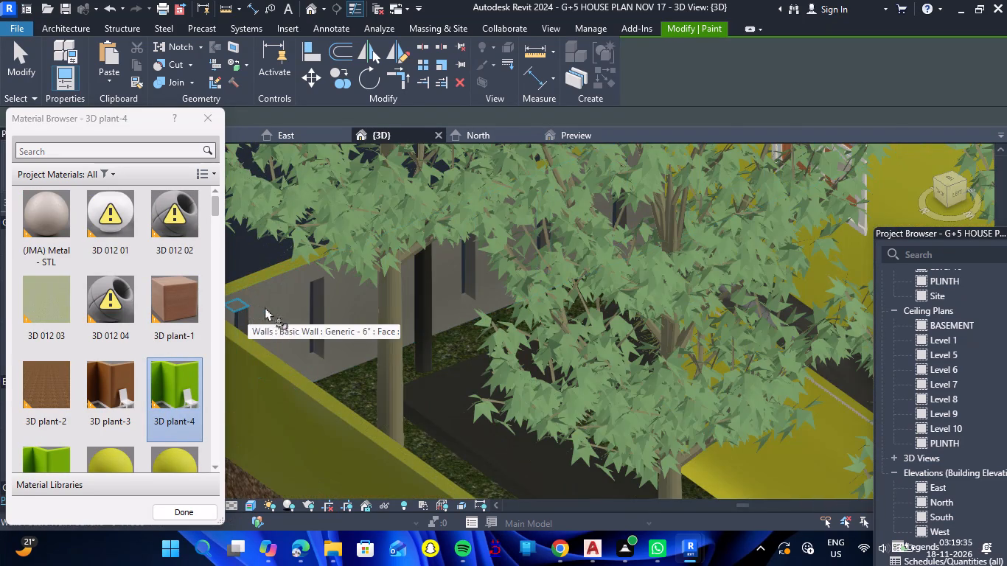
{"action": "left_click", "coordinate": [279, 301]}
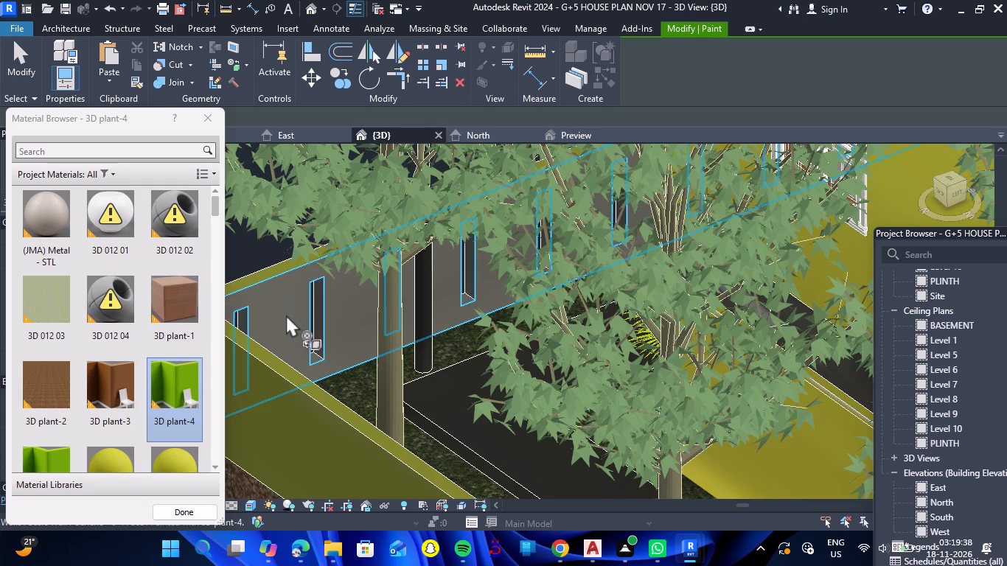
Paint the visible side and sill faces inside three narrow boundary wall openings near the rear corner with 3D plant-4.
{"action": "scroll", "coordinate": [307, 330], "scroll_direction": "up", "scroll_amount": 6}
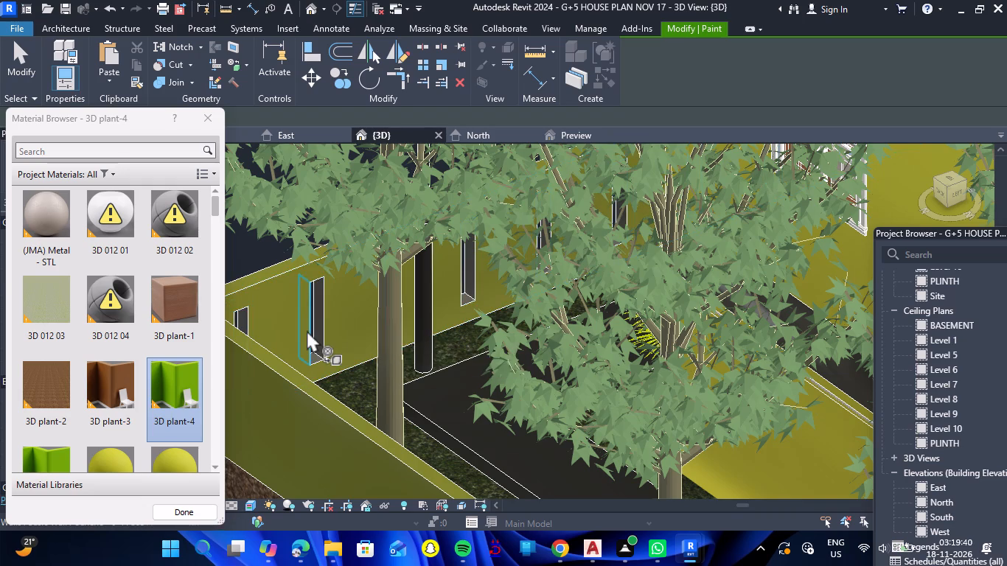
{"action": "scroll", "coordinate": [307, 330], "scroll_direction": "up", "scroll_amount": 2}
{"action": "left_click", "coordinate": [343, 333]}
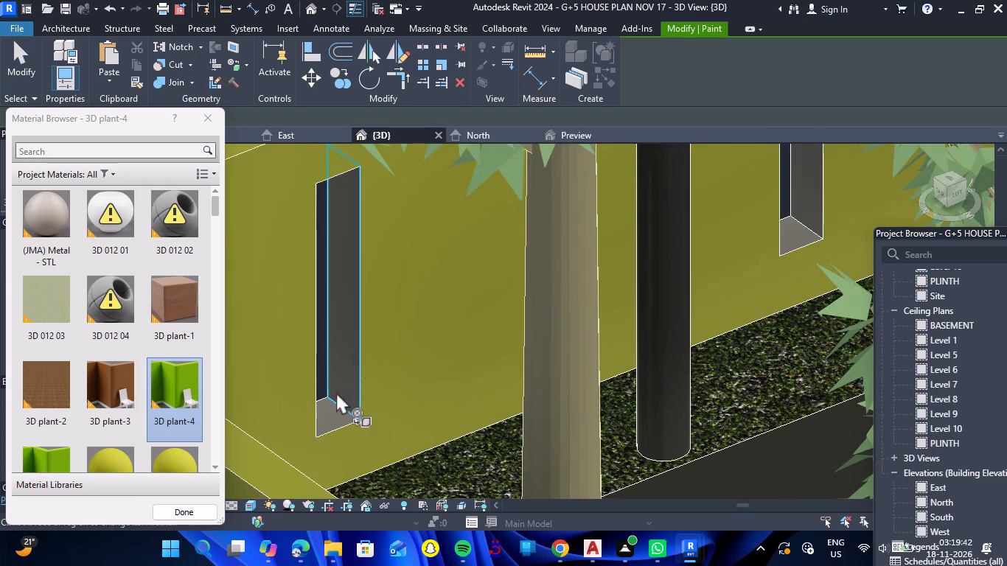
{"action": "left_click", "coordinate": [332, 405]}
{"action": "left_click", "coordinate": [327, 412]}
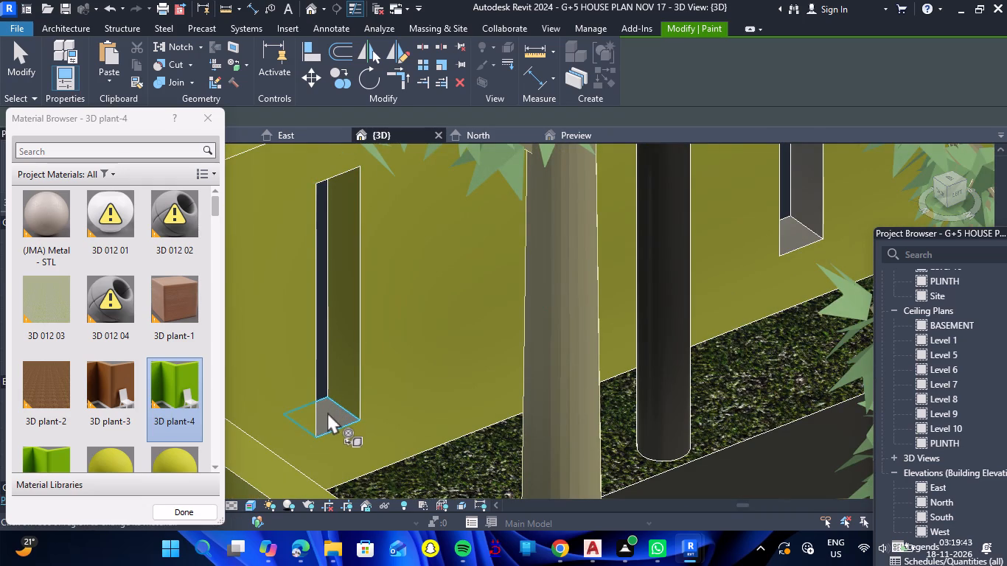
{"action": "left_click", "coordinate": [802, 231]}
{"action": "left_click", "coordinate": [794, 236]}
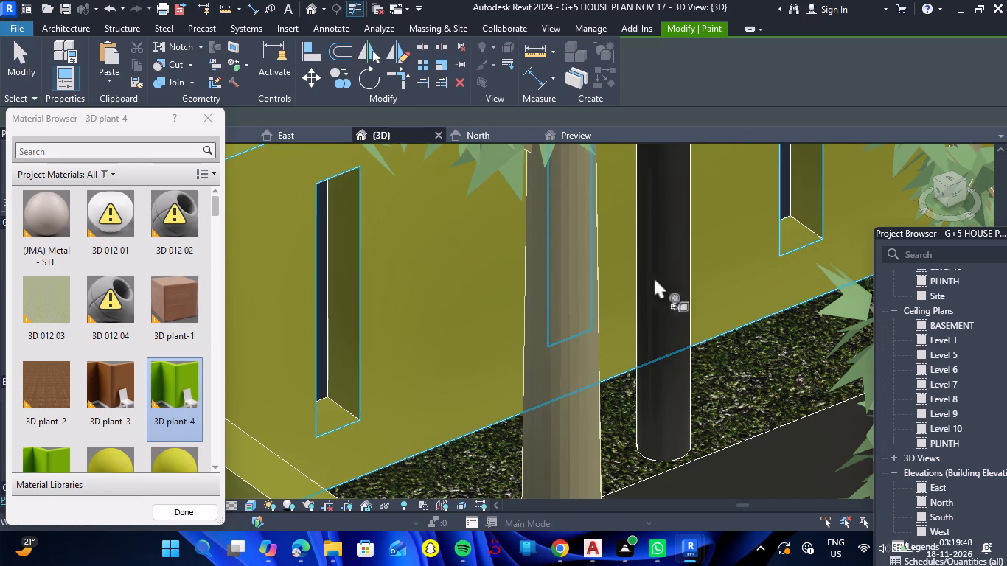
{"action": "scroll", "coordinate": [473, 353], "scroll_direction": "down", "scroll_amount": 5}
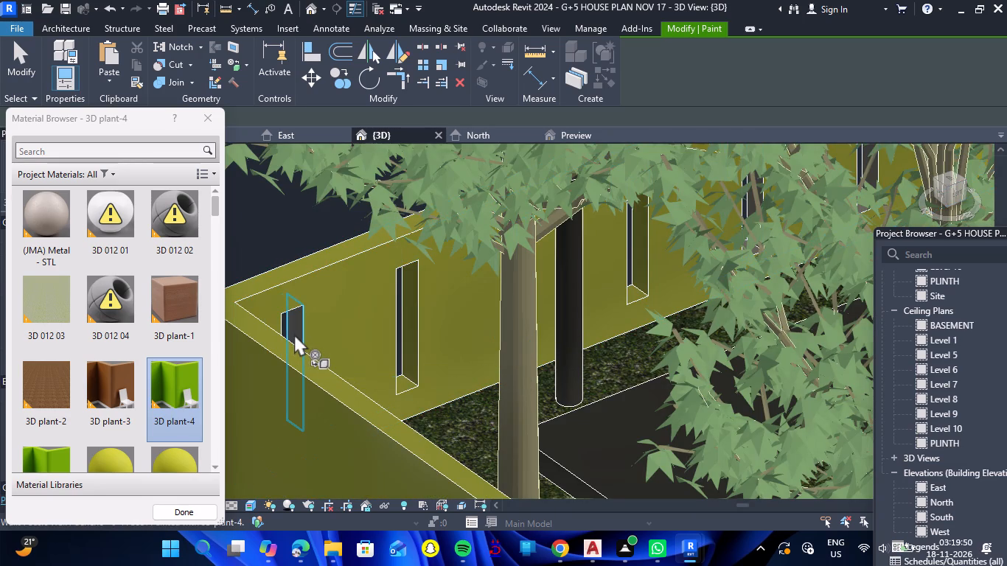
{"action": "left_click", "coordinate": [295, 333]}
Examine the painted boundary walls and the house from the rear corner and from the opposite side of the site.
{"action": "scroll", "coordinate": [295, 333], "scroll_direction": "down", "scroll_amount": 17}
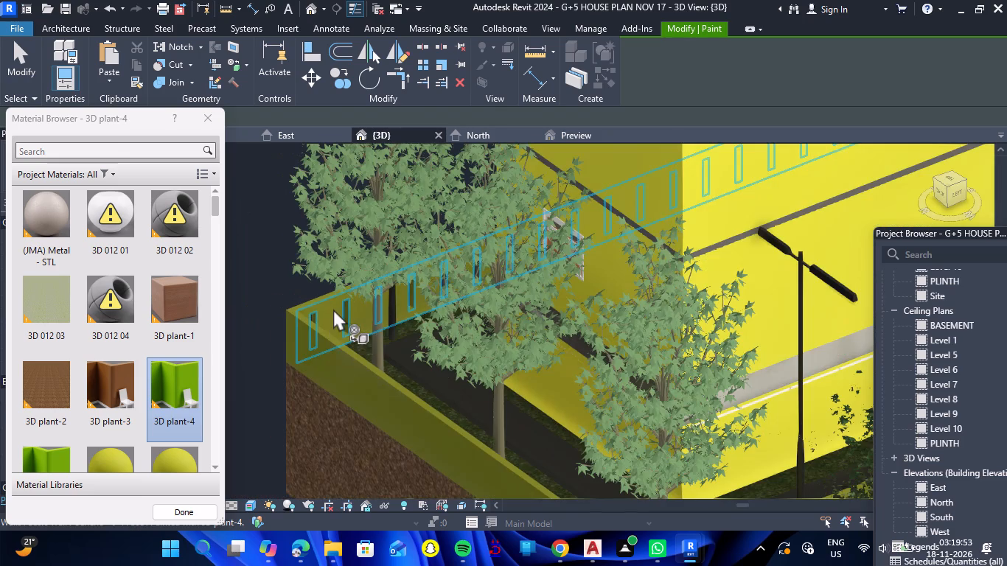
{"action": "scroll", "coordinate": [335, 309], "scroll_direction": "down", "scroll_amount": 3}
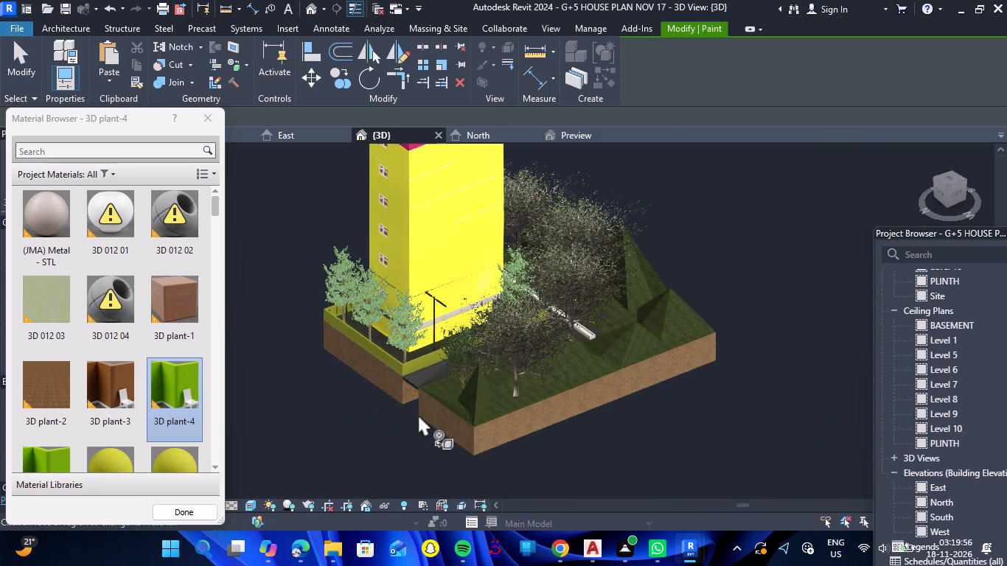
{"action": "left_click_drag", "start_coordinate": [616, 441], "coordinate": [558, 450]}
{"action": "right_click_drag", "start_coordinate": [616, 441], "coordinate": [558, 450], "text": "shift"}
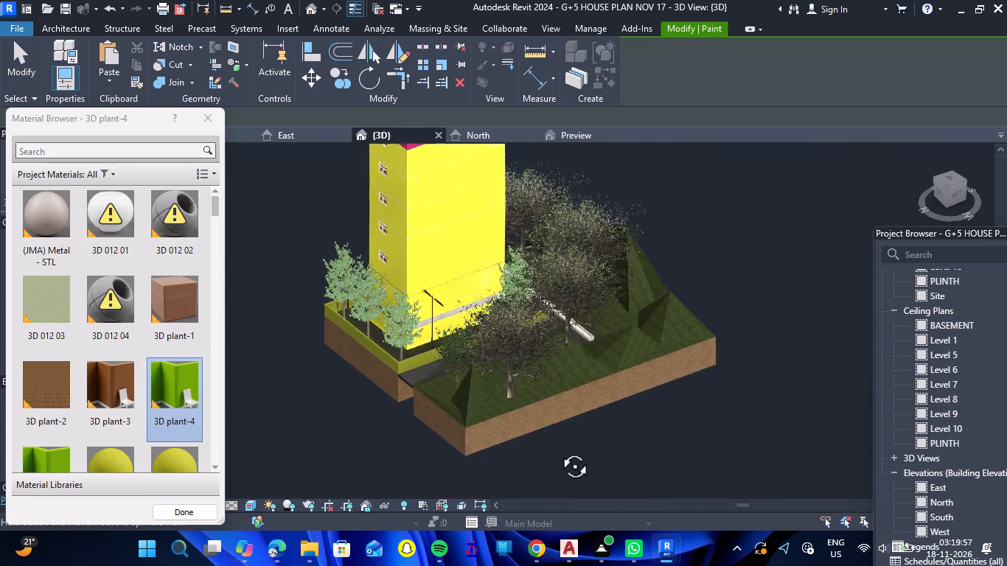
{"action": "left_click_drag", "start_coordinate": [558, 450], "coordinate": [323, 422]}
{"action": "right_click_drag", "start_coordinate": [558, 450], "coordinate": [323, 422], "text": "shift"}
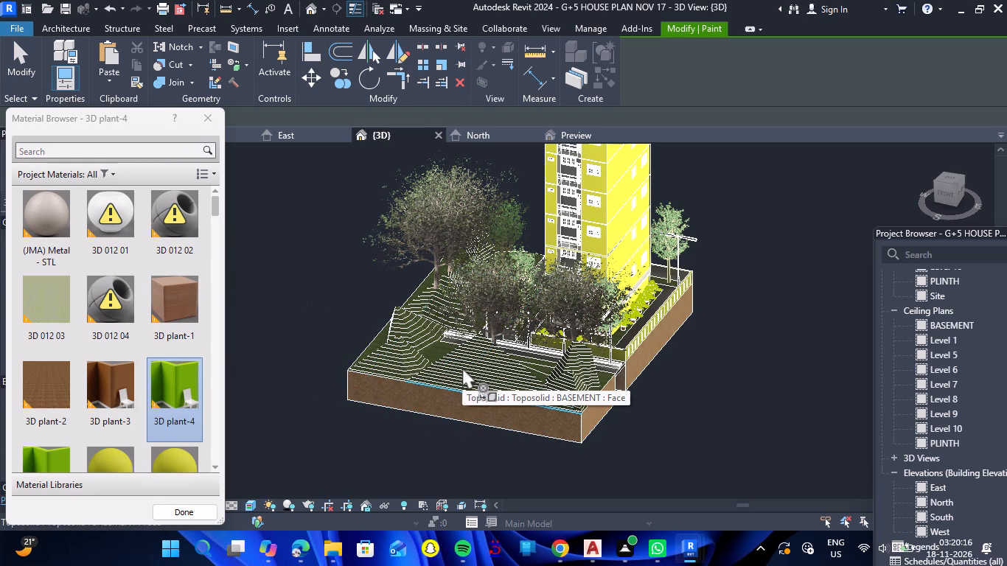
{"action": "scroll", "coordinate": [710, 353], "scroll_direction": "down", "scroll_amount": 1}
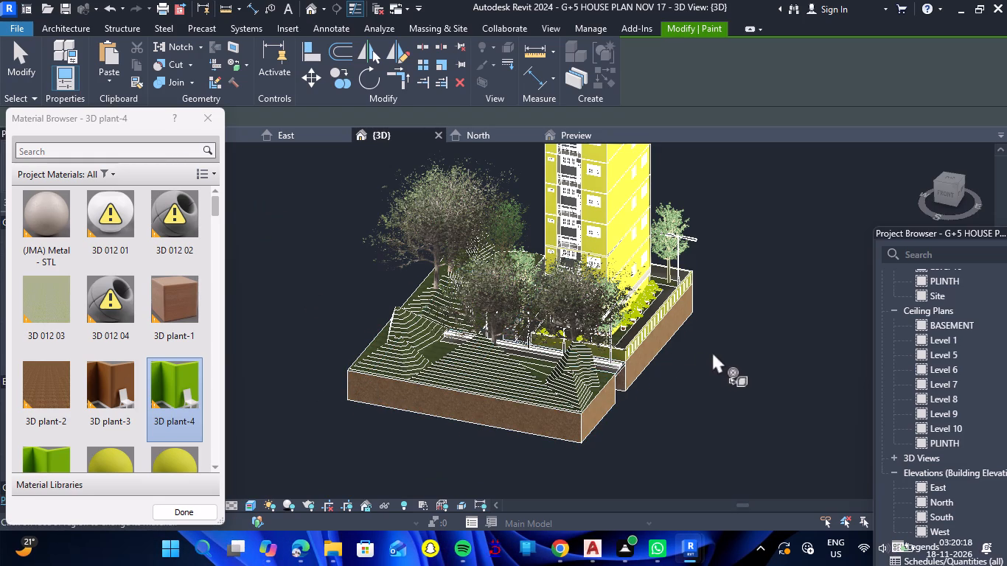
Paint the inner face of the far boundary wall beside the house in 3D plant-4.
{"action": "scroll", "coordinate": [712, 352], "scroll_direction": "down", "scroll_amount": 1}
{"action": "scroll", "coordinate": [649, 345], "scroll_direction": "up", "scroll_amount": 8}
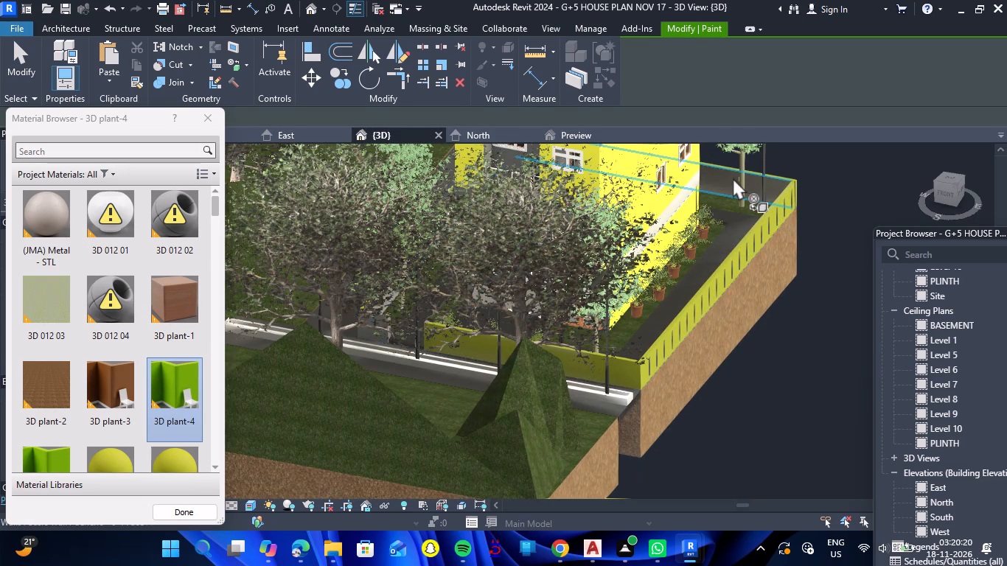
{"action": "scroll", "coordinate": [733, 178], "scroll_direction": "up", "scroll_amount": 5}
{"action": "left_click", "coordinate": [729, 178]}
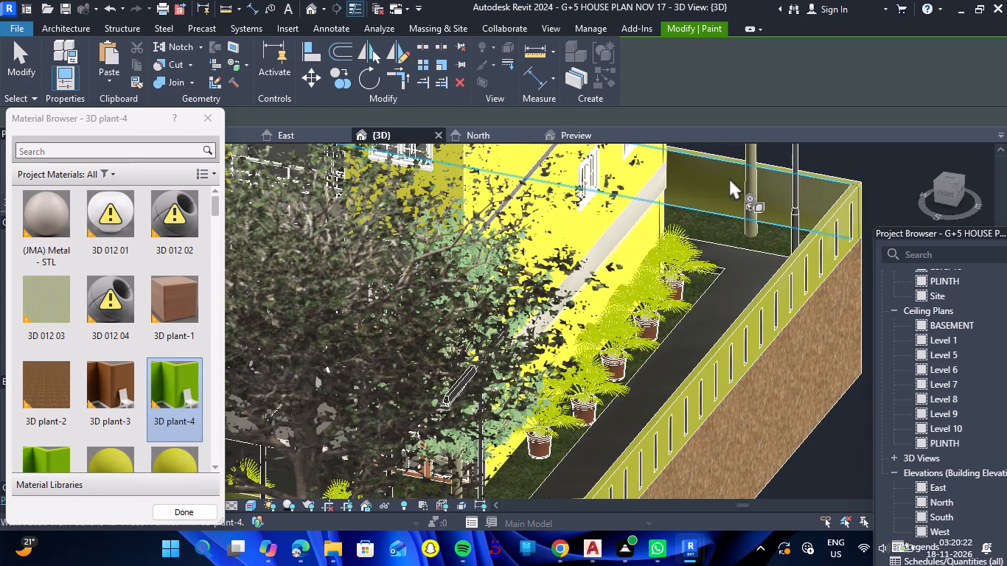
{"action": "scroll", "coordinate": [725, 201], "scroll_direction": "down", "scroll_amount": 9}
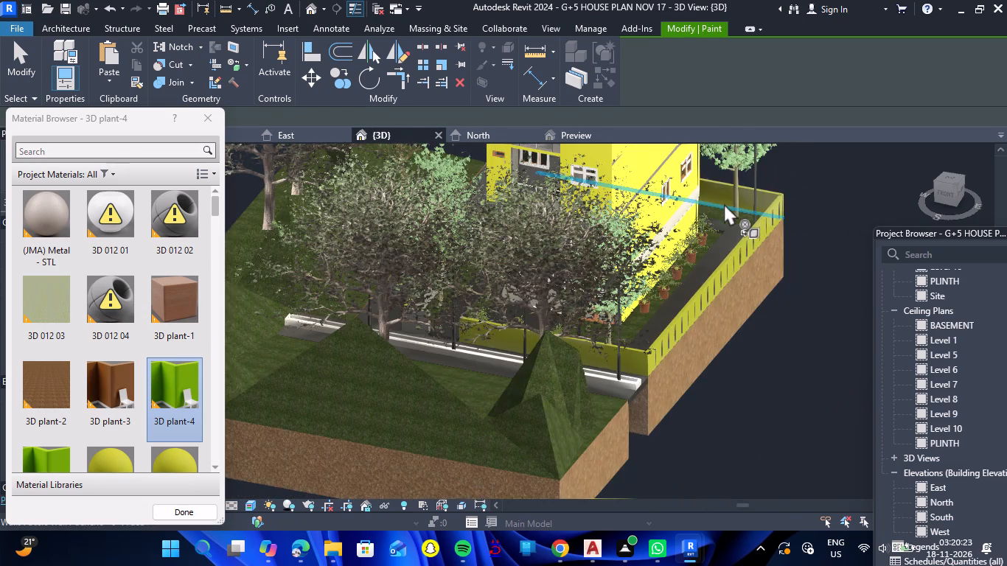
{"action": "key", "text": "Escape"}
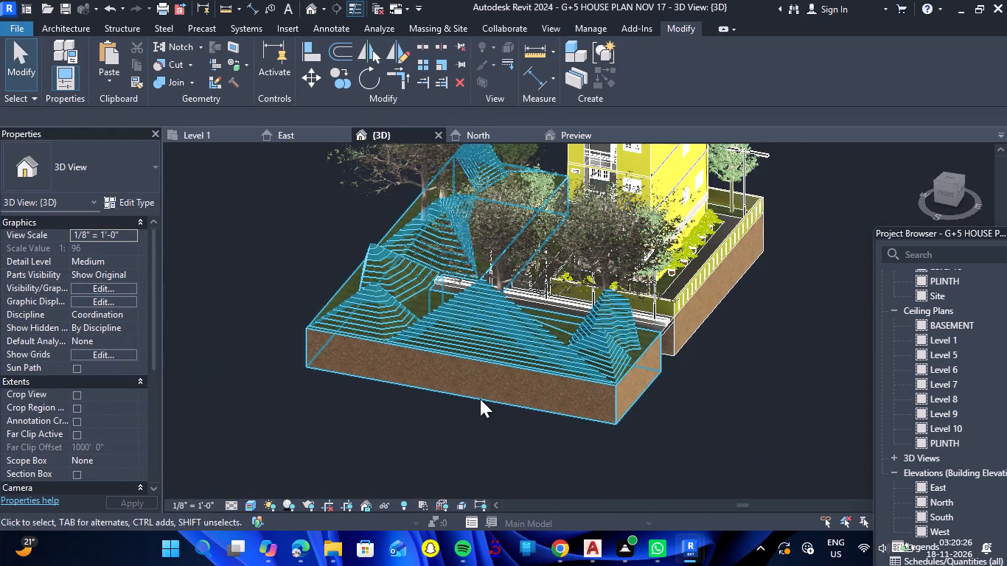
{"action": "key", "text": "Escape"}
Paint the narrow end face of the yellow side wall beside the entrance ramp with Parking Stripe.
{"action": "left_click_drag", "start_coordinate": [318, 425], "coordinate": [380, 421], "text": "shift"}
{"action": "right_click_drag", "start_coordinate": [318, 425], "coordinate": [380, 421], "text": "shift"}
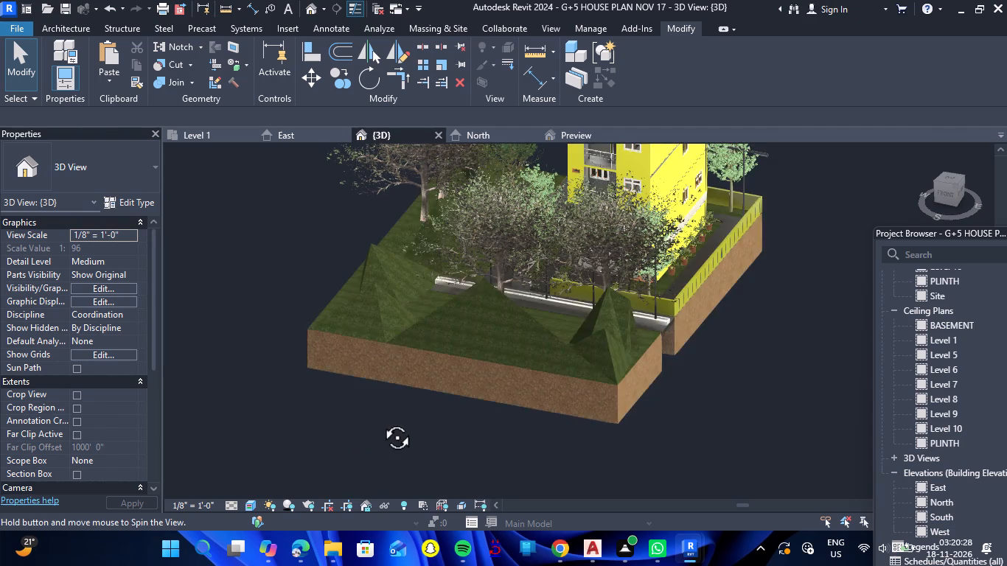
{"action": "left_click_drag", "start_coordinate": [380, 421], "coordinate": [459, 402], "text": "shift"}
{"action": "right_click_drag", "start_coordinate": [380, 421], "coordinate": [459, 402], "text": "shift"}
{"action": "scroll", "coordinate": [455, 409], "scroll_direction": "down", "scroll_amount": 5}
{"action": "scroll", "coordinate": [509, 328], "scroll_direction": "up", "scroll_amount": 5}
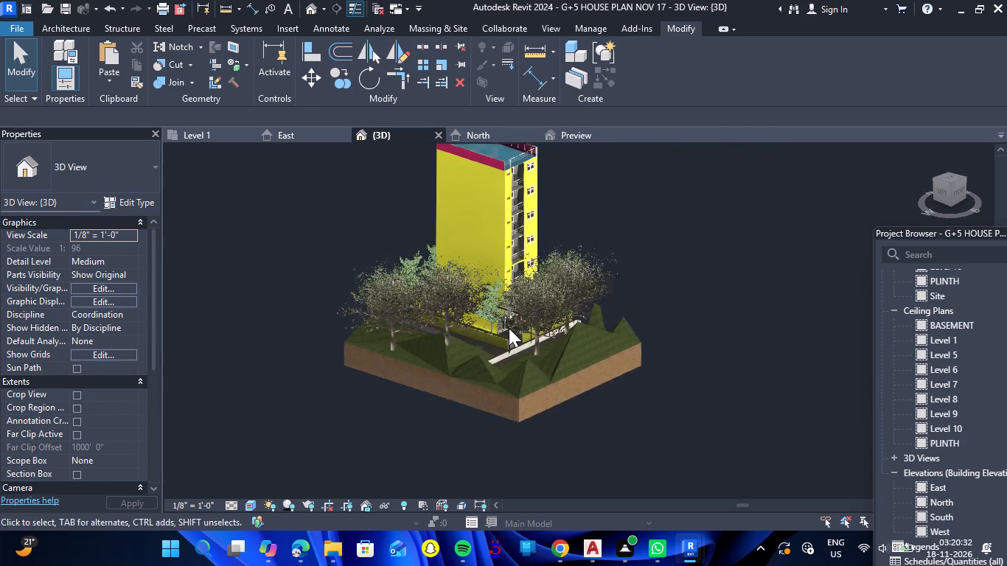
{"action": "scroll", "coordinate": [509, 328], "scroll_direction": "up", "scroll_amount": 12}
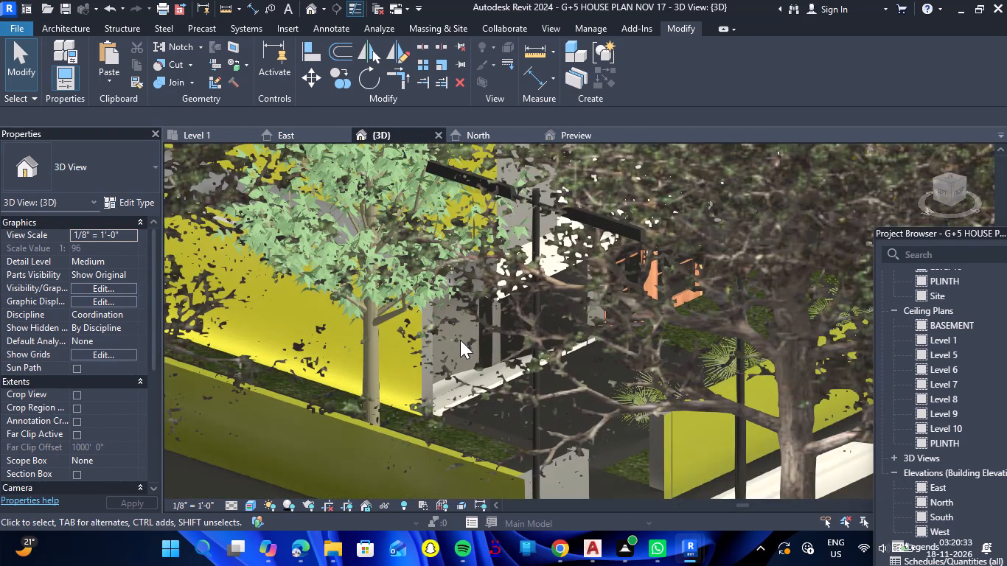
{"action": "scroll", "coordinate": [451, 343], "scroll_direction": "up", "scroll_amount": 4}
{"action": "type", "text": "PT"}
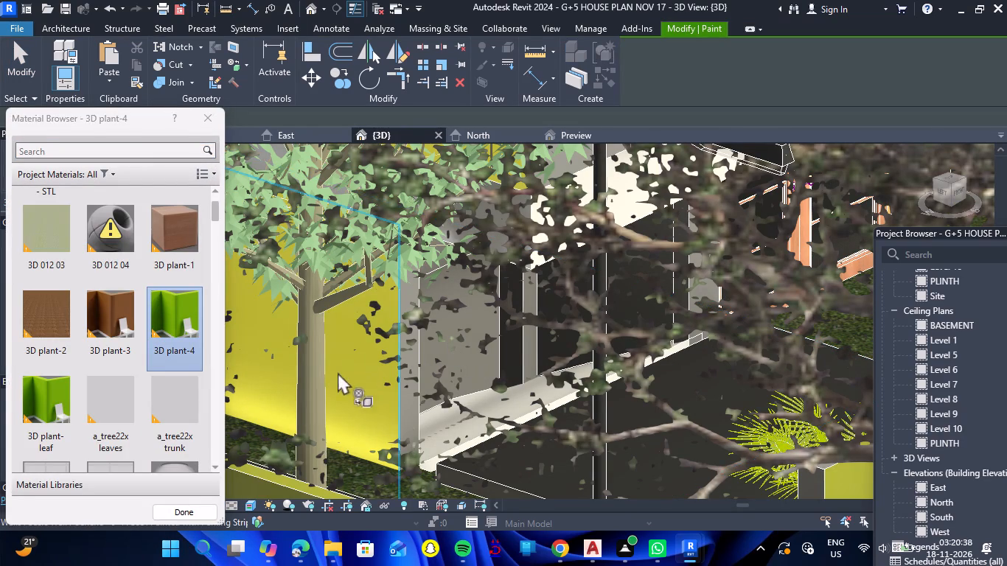
{"action": "scroll", "coordinate": [139, 353], "scroll_direction": "up", "scroll_amount": 3}
{"action": "scroll", "coordinate": [139, 353], "scroll_direction": "down", "scroll_amount": 6}
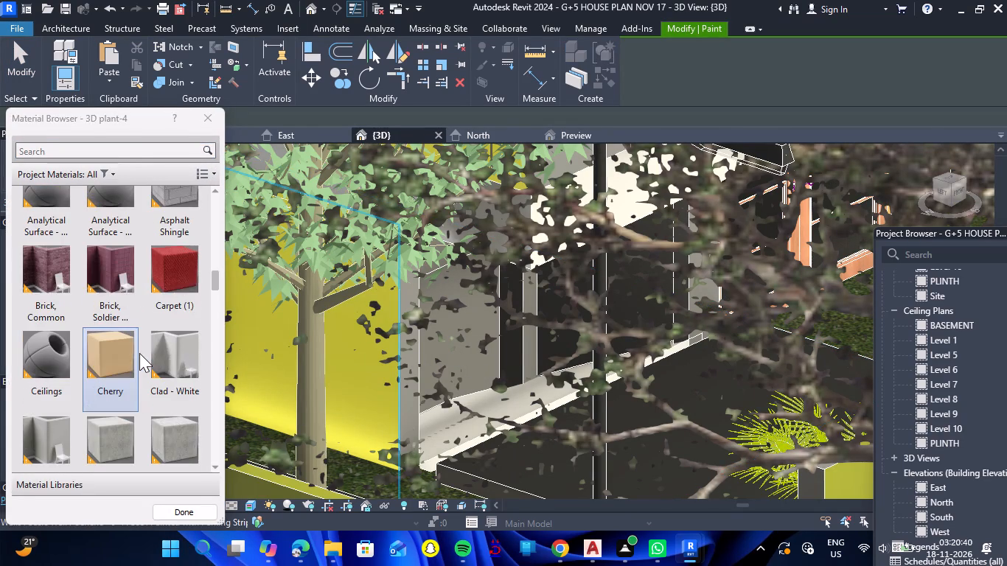
{"action": "scroll", "coordinate": [142, 353], "scroll_direction": "down", "scroll_amount": 5}
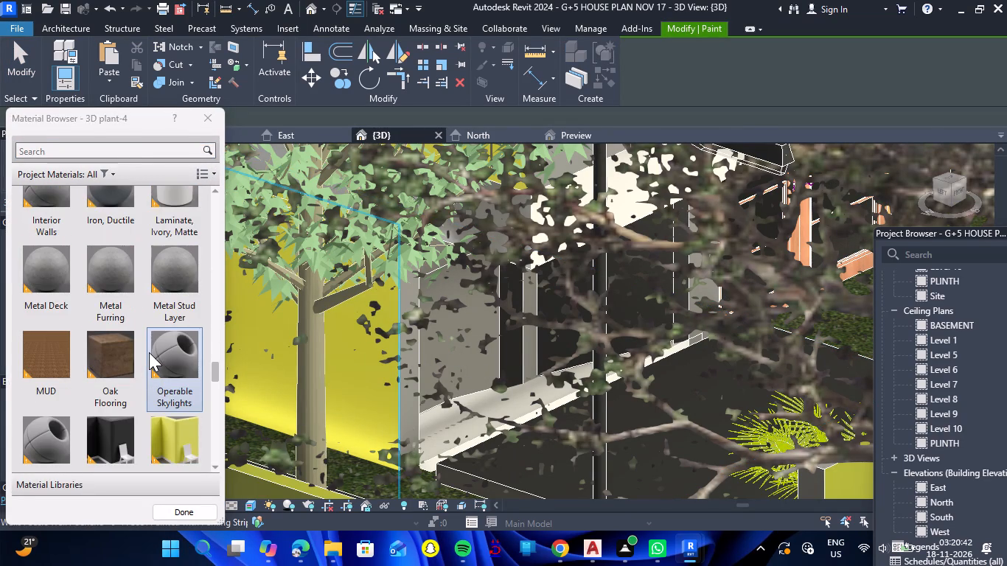
{"action": "left_click", "coordinate": [172, 430]}
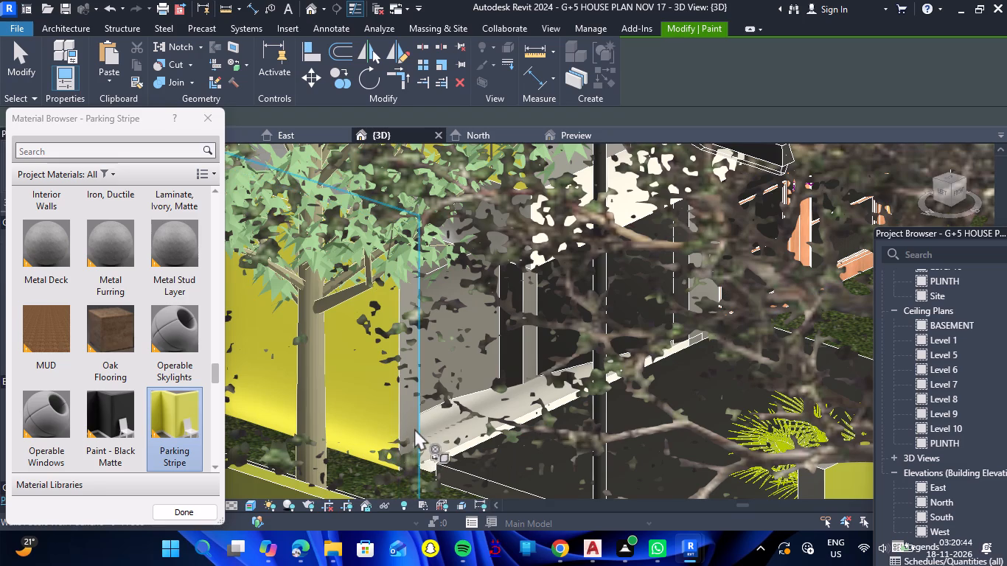
{"action": "left_click", "coordinate": [410, 426]}
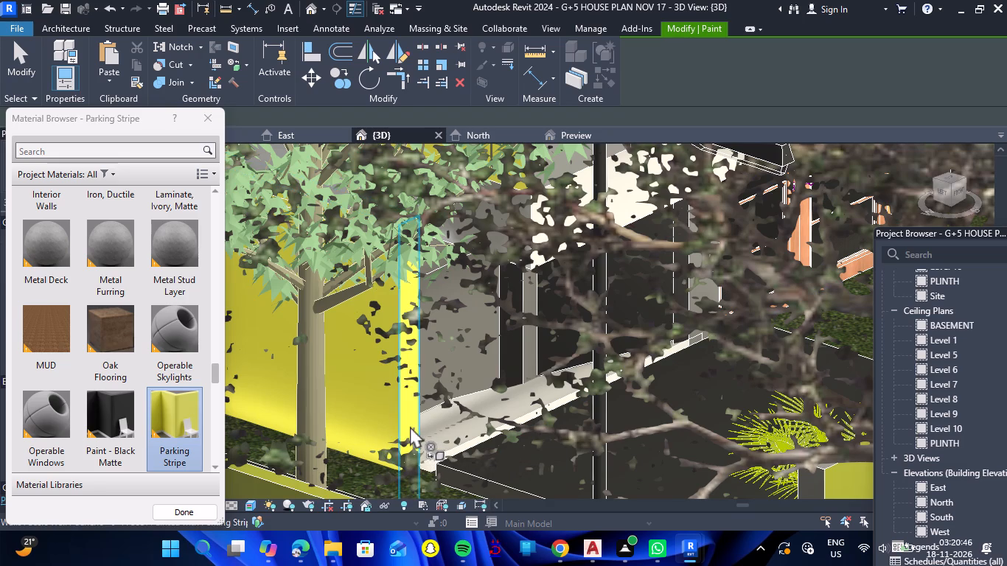
Search the materials for CON and paint the grey wall face beside the entrance ramp with Concrete, Cast-in-....
{"action": "left_click", "coordinate": [100, 157]}
{"action": "type", "text": "CON"}
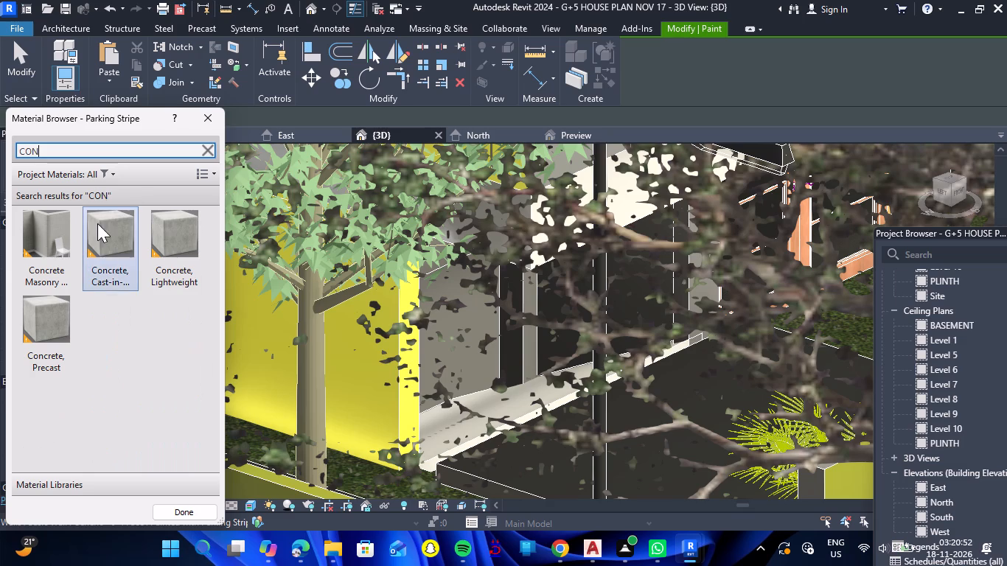
{"action": "left_click", "coordinate": [110, 273]}
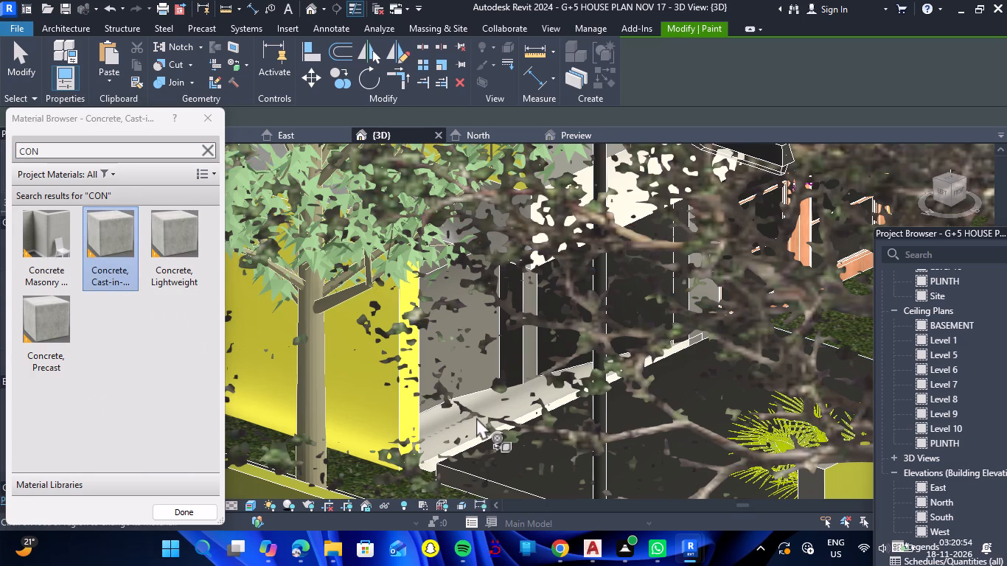
{"action": "scroll", "coordinate": [476, 417], "scroll_direction": "up", "scroll_amount": 7}
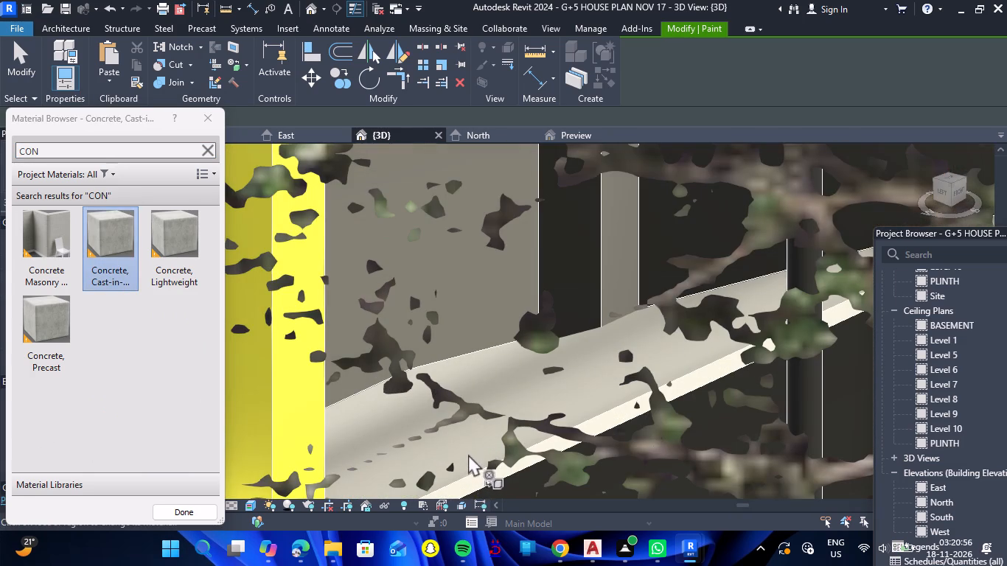
{"action": "left_click", "coordinate": [466, 448]}
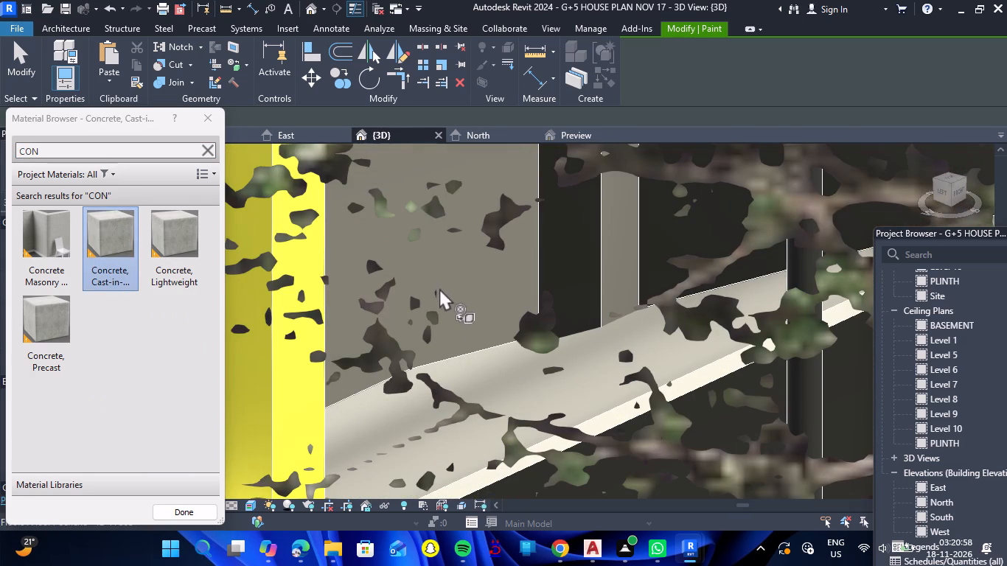
{"action": "left_click", "coordinate": [439, 288]}
{"action": "scroll", "coordinate": [439, 288], "scroll_direction": "down", "scroll_amount": 6}
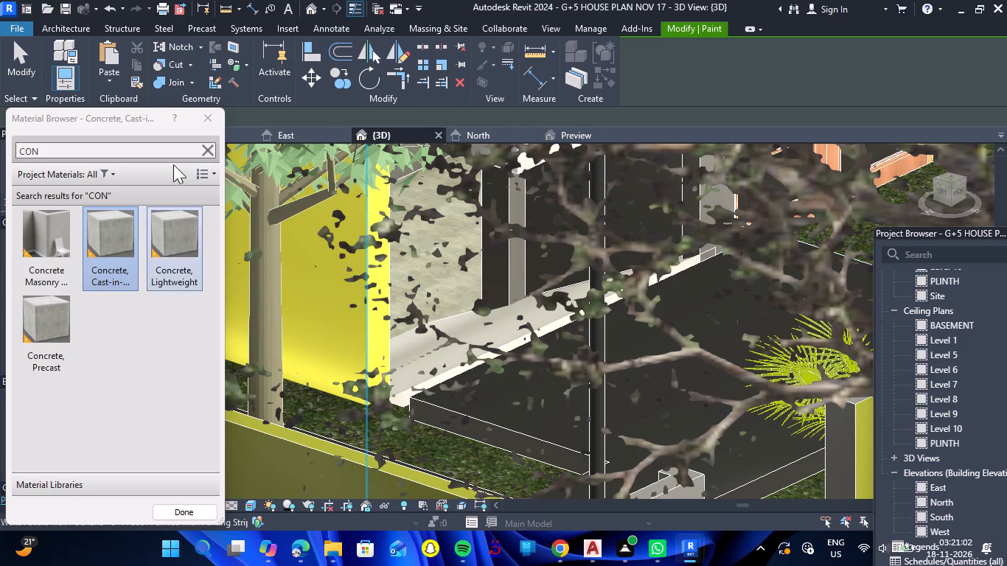
Paint the two column faces and the recessed wall behind the entrance ramp with Parking Stripe.
{"action": "left_click", "coordinate": [212, 149]}
{"action": "scroll", "coordinate": [179, 340], "scroll_direction": "down", "scroll_amount": 4}
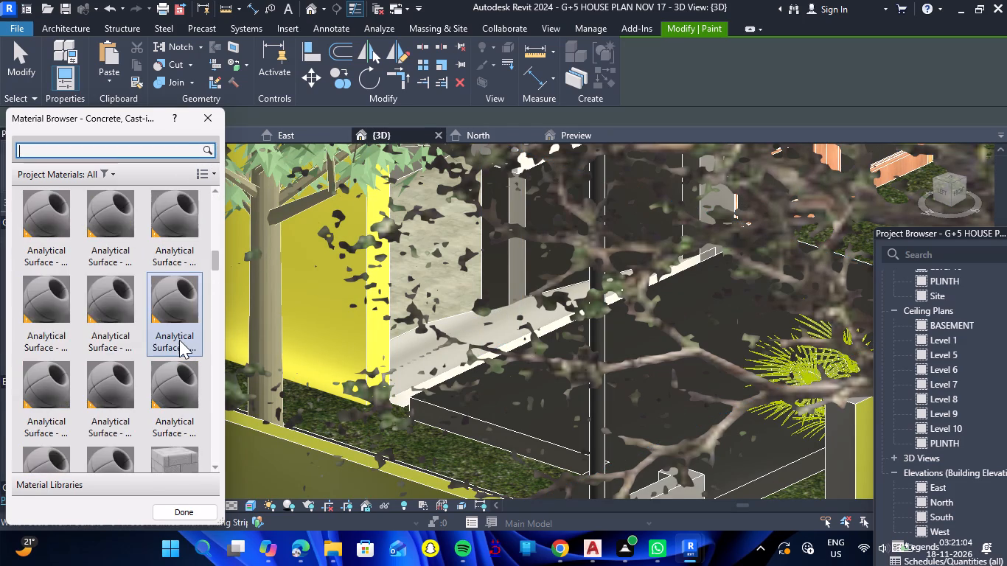
{"action": "scroll", "coordinate": [179, 340], "scroll_direction": "down", "scroll_amount": 5}
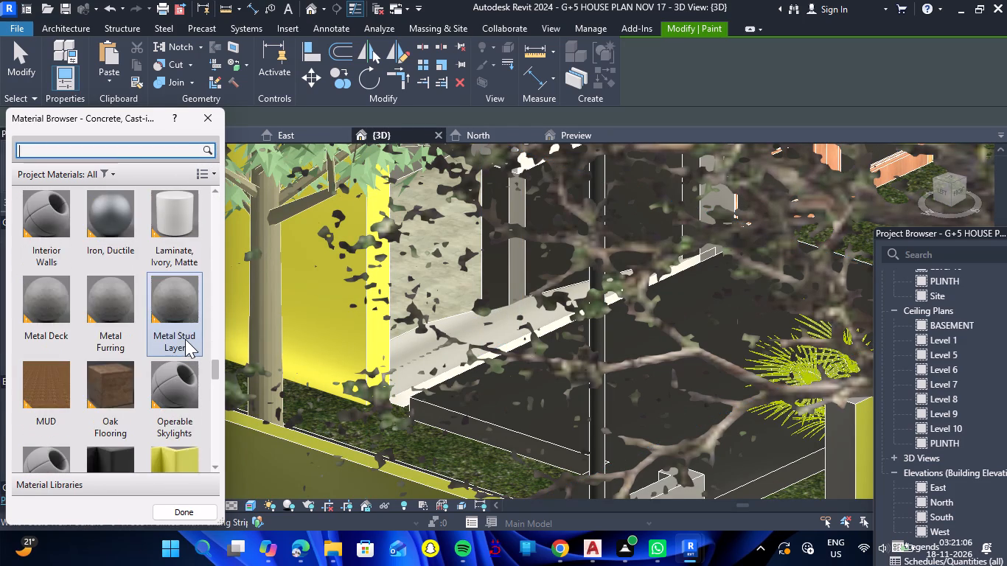
{"action": "scroll", "coordinate": [185, 339], "scroll_direction": "down", "scroll_amount": 1}
{"action": "left_click", "coordinate": [185, 245]}
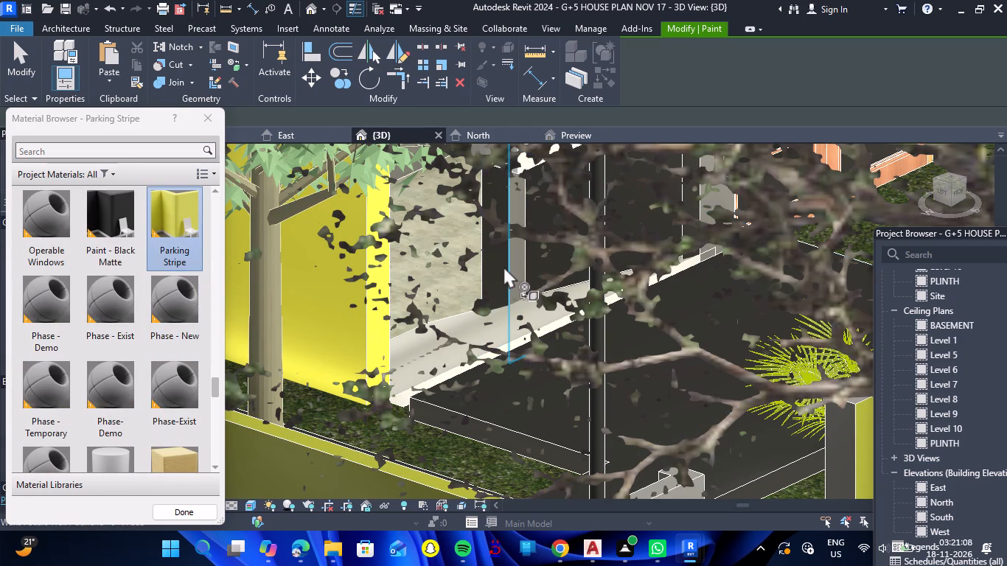
{"action": "left_click", "coordinate": [503, 266]}
{"action": "left_click", "coordinate": [497, 269]}
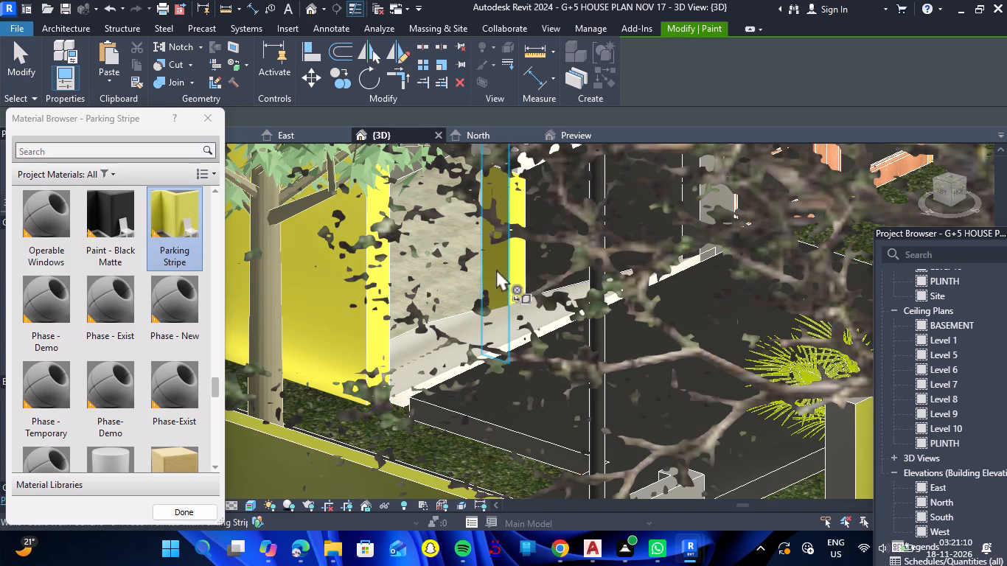
{"action": "left_click", "coordinate": [586, 246]}
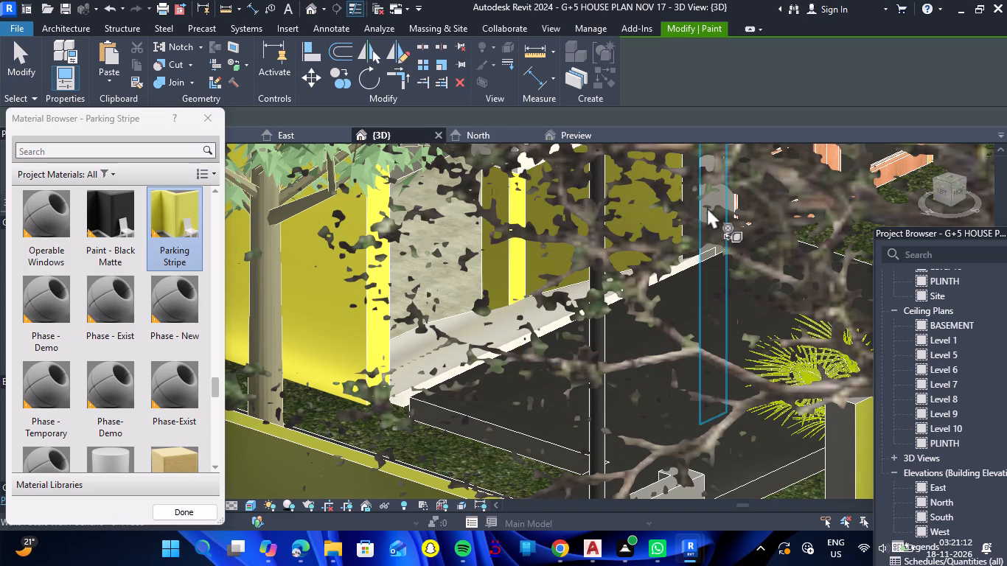
{"action": "left_click", "coordinate": [707, 207]}
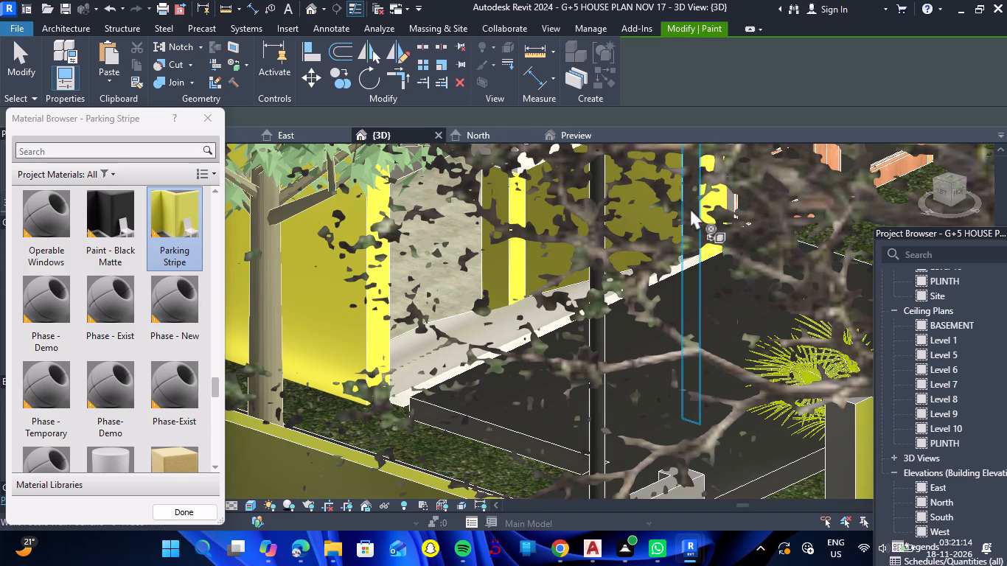
{"action": "left_click", "coordinate": [690, 208]}
{"action": "scroll", "coordinate": [574, 301], "scroll_direction": "down", "scroll_amount": 7}
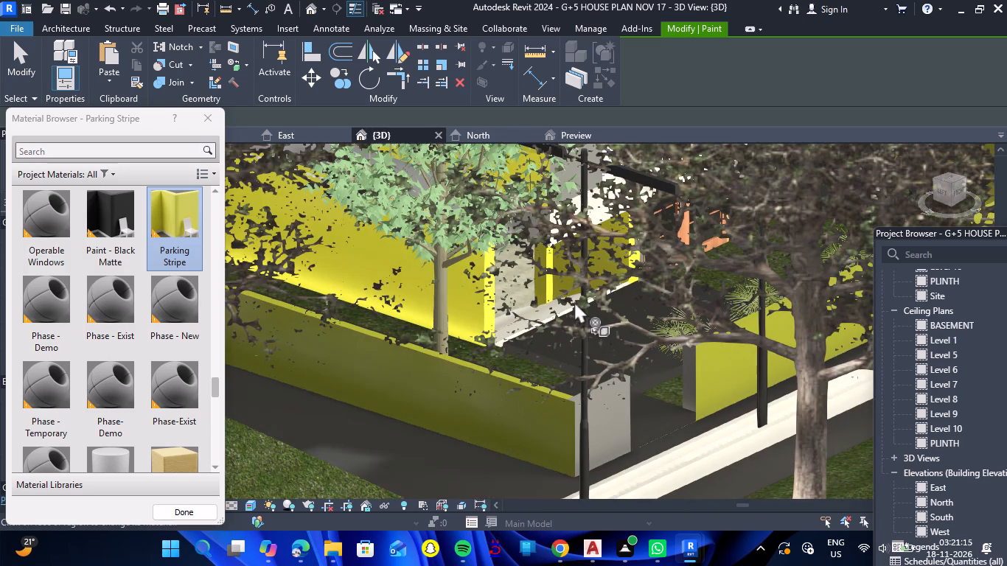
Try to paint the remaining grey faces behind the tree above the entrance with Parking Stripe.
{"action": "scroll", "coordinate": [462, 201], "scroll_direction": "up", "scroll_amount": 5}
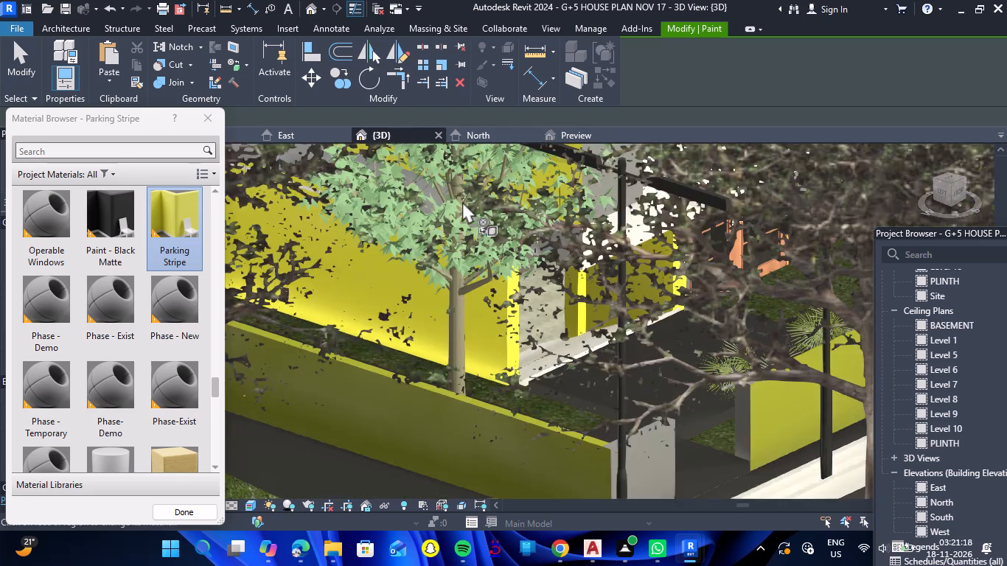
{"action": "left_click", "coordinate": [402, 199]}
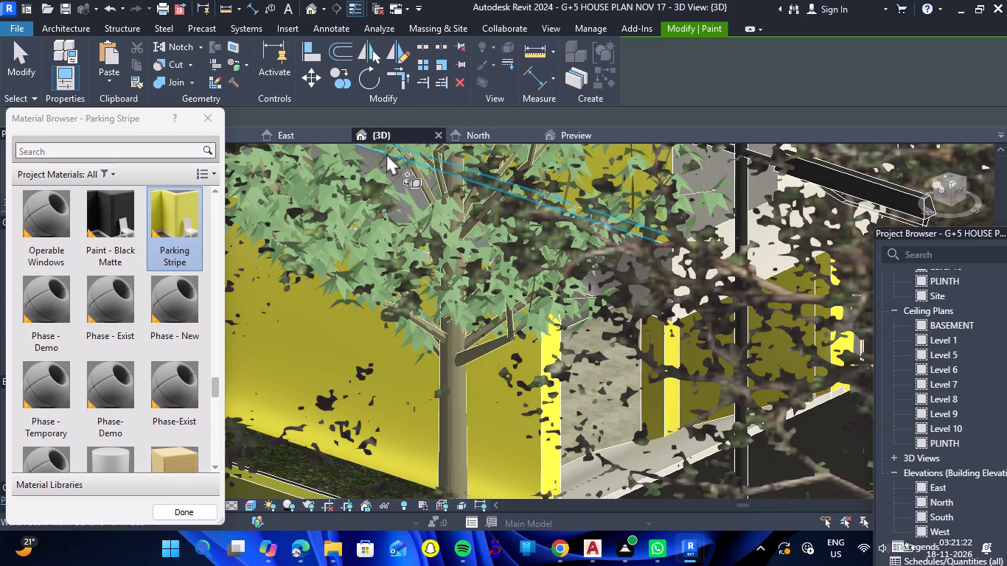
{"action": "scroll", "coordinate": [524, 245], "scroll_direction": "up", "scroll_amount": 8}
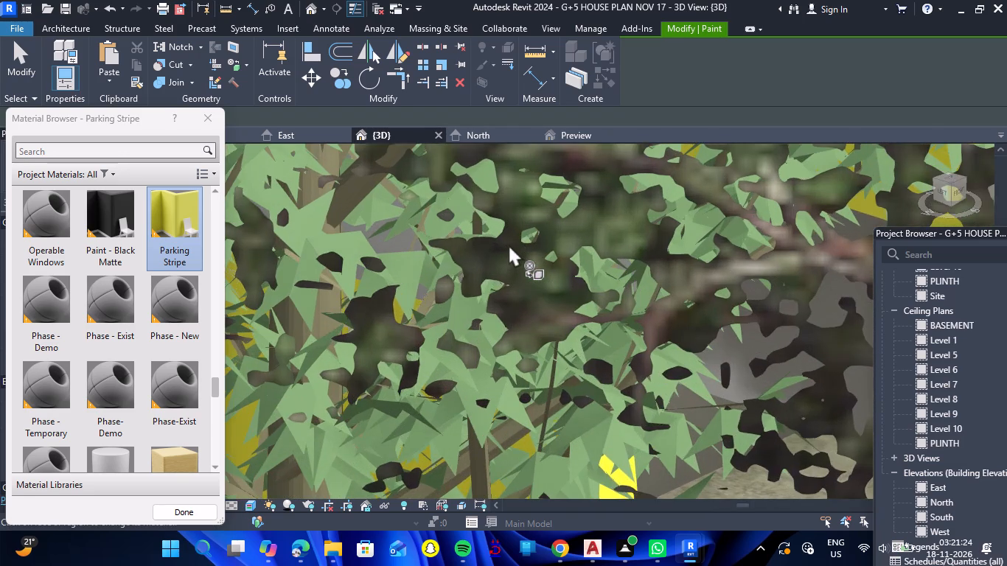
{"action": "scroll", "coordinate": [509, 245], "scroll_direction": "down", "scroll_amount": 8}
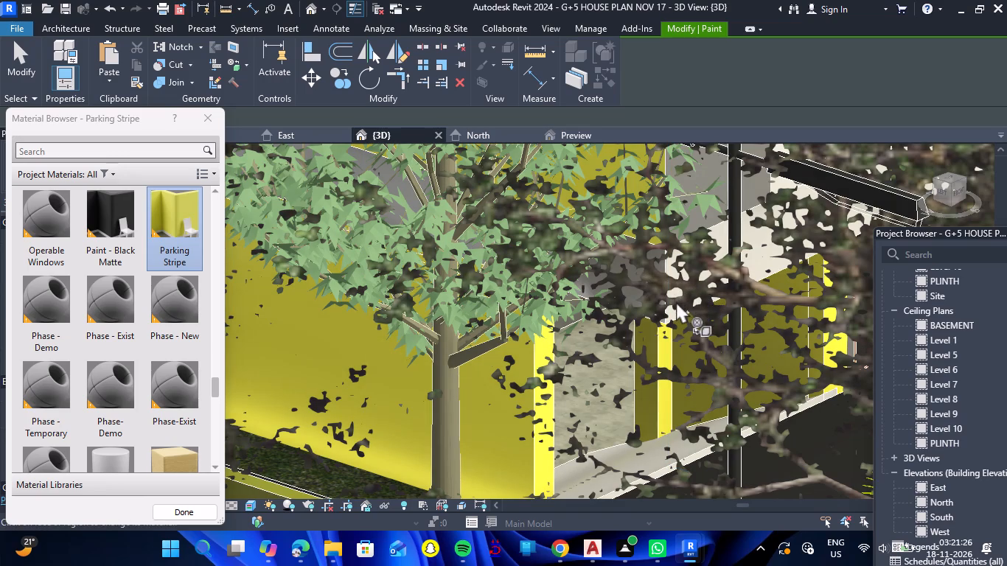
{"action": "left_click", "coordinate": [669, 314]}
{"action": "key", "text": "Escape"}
Paint the short front boundary wall's outer and top faces and the opposite wall's end face at the gate opening with Parking Stripe.
{"action": "scroll", "coordinate": [564, 340], "scroll_direction": "down", "scroll_amount": 6}
{"action": "scroll", "coordinate": [414, 349], "scroll_direction": "down", "scroll_amount": 3}
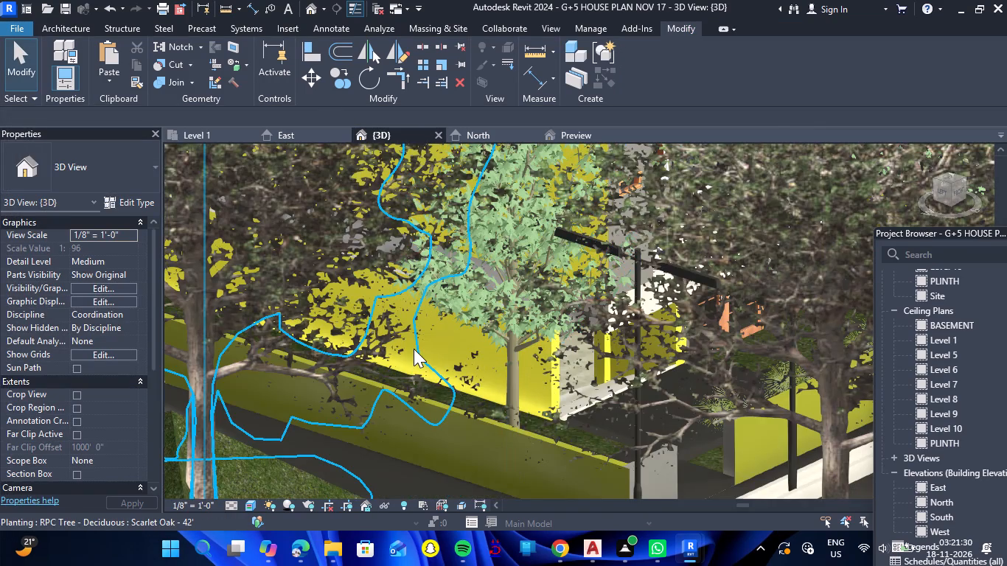
{"action": "scroll", "coordinate": [414, 349], "scroll_direction": "down", "scroll_amount": 1}
{"action": "scroll", "coordinate": [546, 414], "scroll_direction": "up", "scroll_amount": 8}
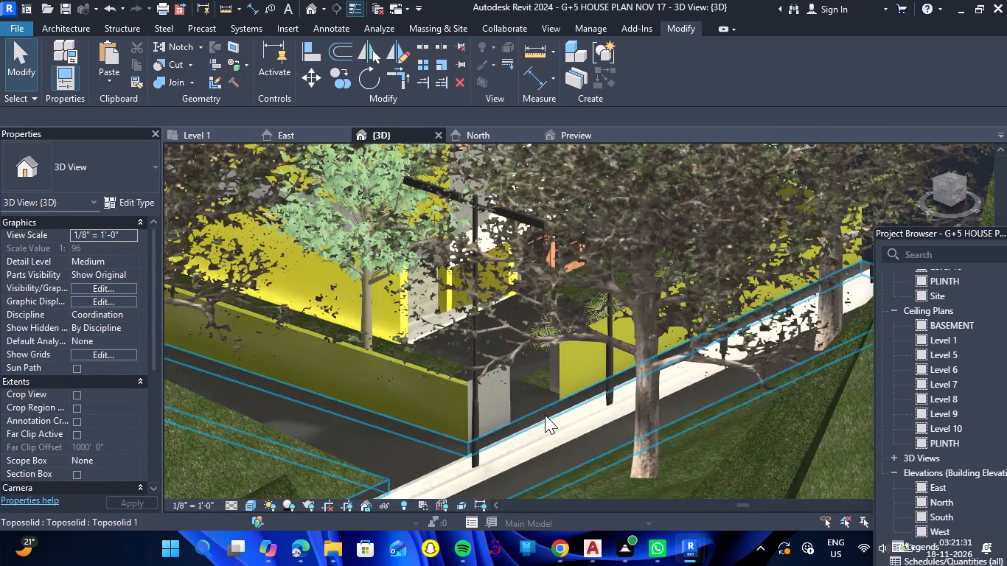
{"action": "scroll", "coordinate": [545, 413], "scroll_direction": "up", "scroll_amount": 1}
{"action": "type", "text": "PT"}
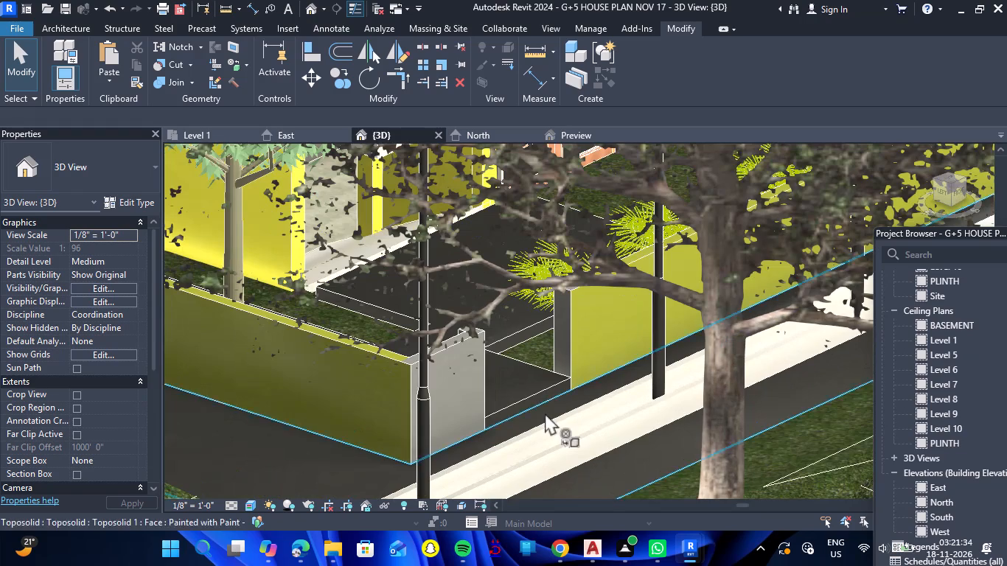
{"action": "left_click", "coordinate": [465, 397]}
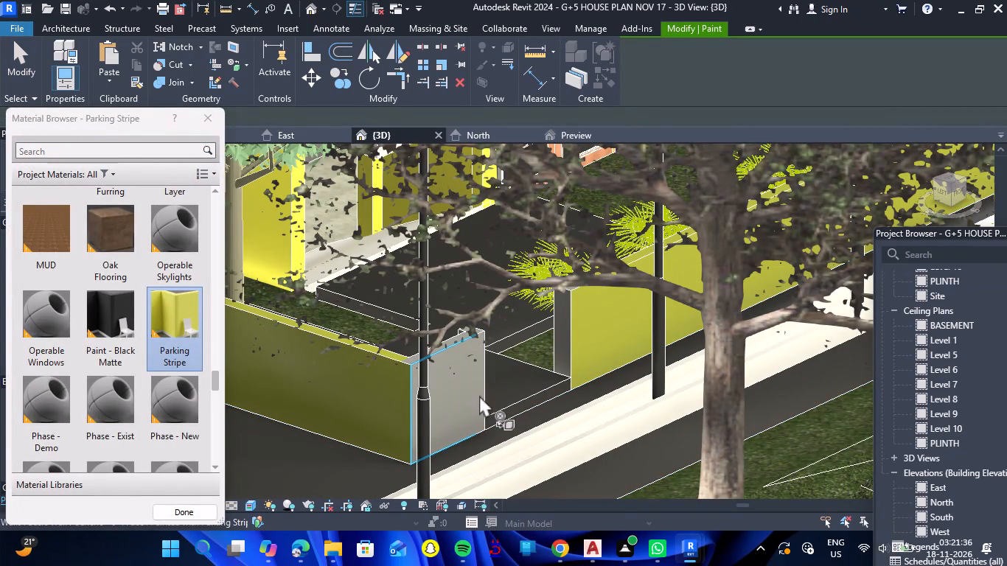
{"action": "left_click", "coordinate": [564, 360]}
{"action": "scroll", "coordinate": [446, 340], "scroll_direction": "up", "scroll_amount": 8}
{"action": "left_click", "coordinate": [452, 349]}
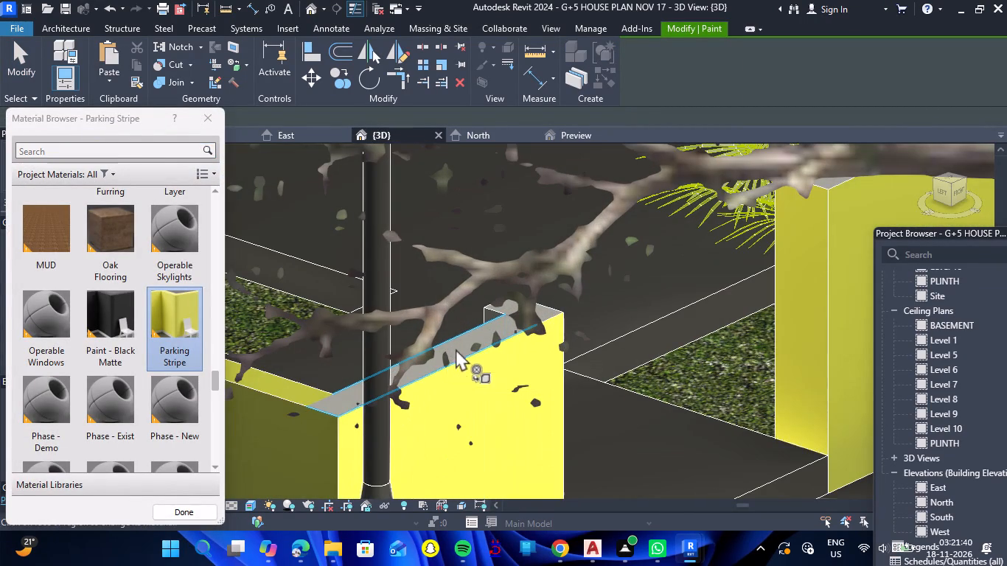
{"action": "left_click", "coordinate": [508, 307]}
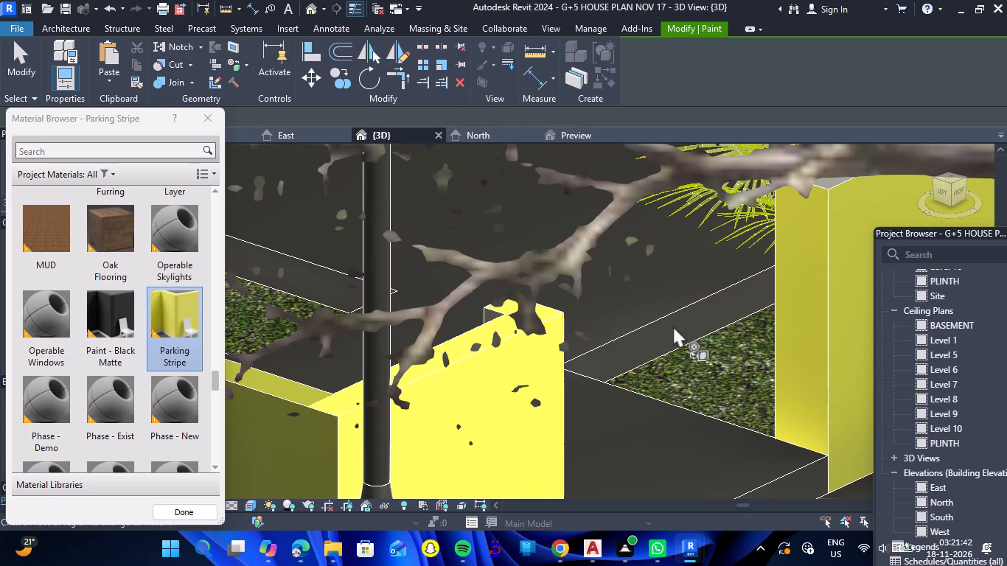
Paint the boundary wall's top face at the gate opening and the grey wall face behind the street trees with Parking Stripe.
{"action": "left_click", "coordinate": [836, 186]}
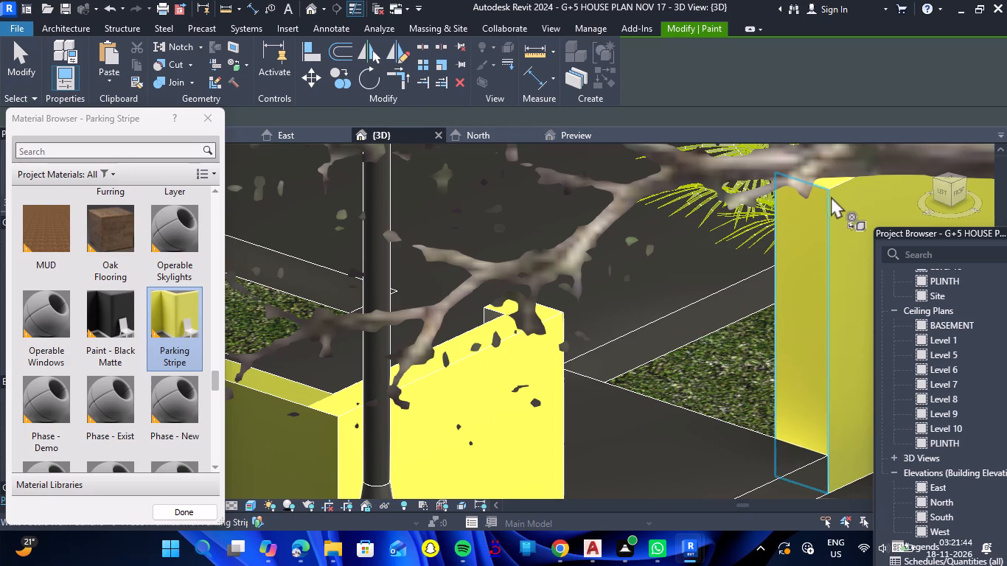
{"action": "scroll", "coordinate": [694, 340], "scroll_direction": "down", "scroll_amount": 7}
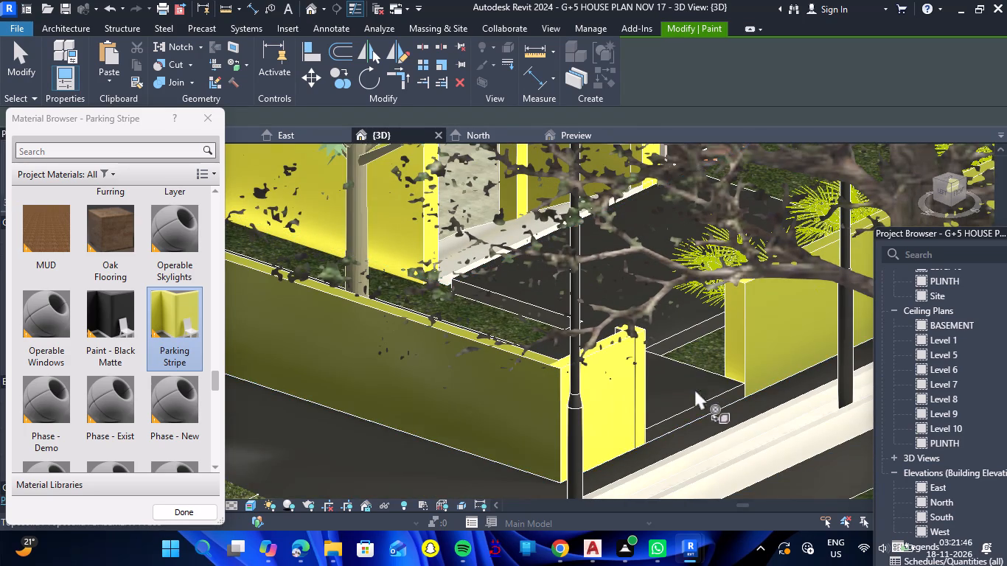
{"action": "left_click_drag", "start_coordinate": [708, 424], "coordinate": [673, 438], "text": "shift"}
{"action": "right_click_drag", "start_coordinate": [708, 424], "coordinate": [673, 438], "text": "shift"}
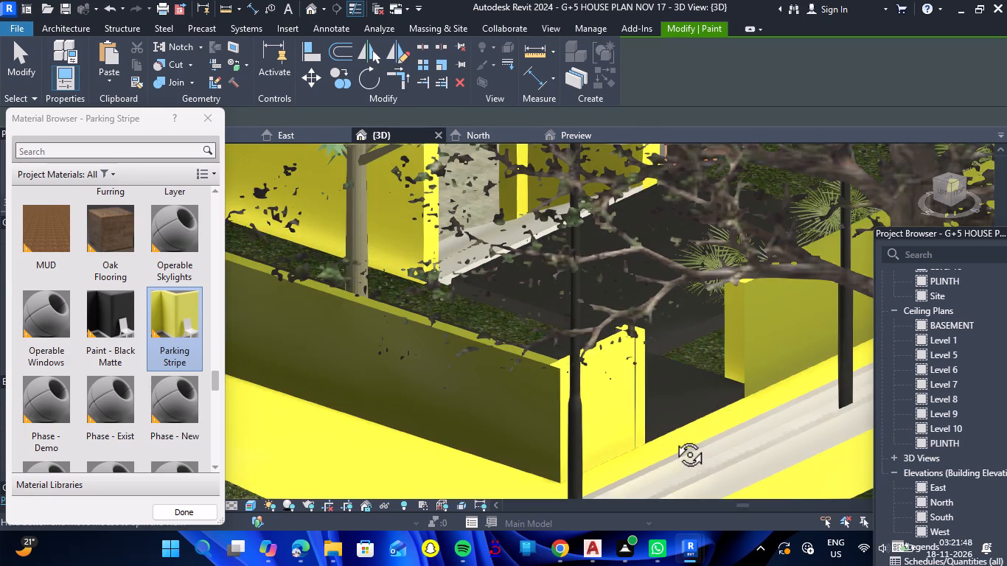
{"action": "right_click_drag", "start_coordinate": [673, 438], "coordinate": [490, 430], "text": "shift"}
{"action": "left_click_drag", "start_coordinate": [673, 438], "coordinate": [490, 430], "text": "shift"}
{"action": "scroll", "coordinate": [577, 386], "scroll_direction": "down", "scroll_amount": 8}
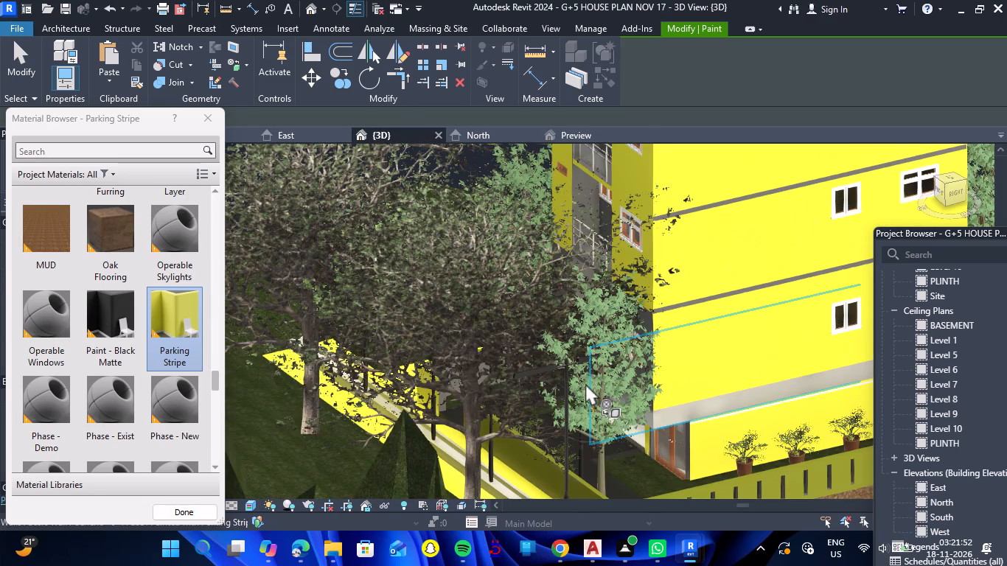
{"action": "scroll", "coordinate": [630, 438], "scroll_direction": "up", "scroll_amount": 6}
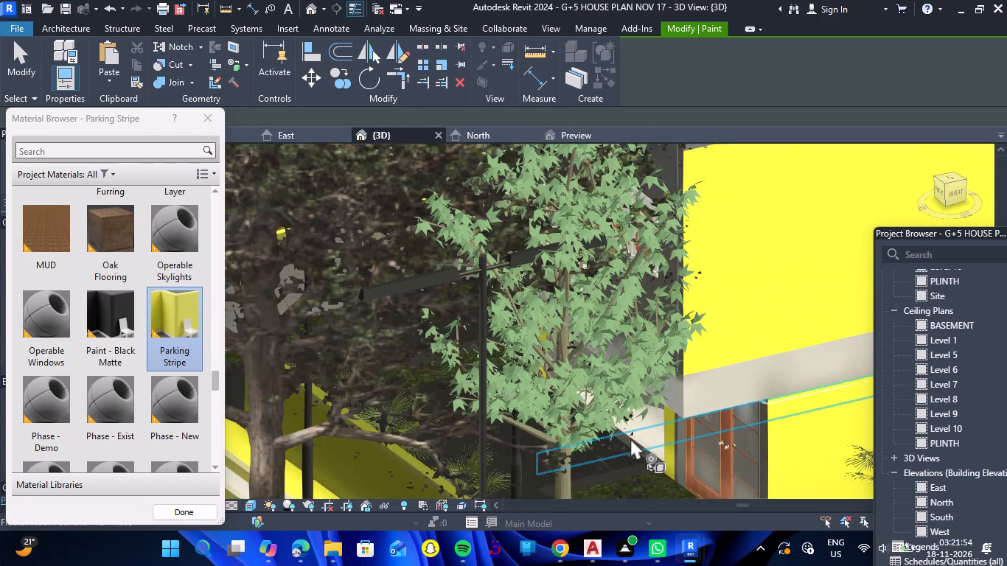
{"action": "scroll", "coordinate": [608, 441], "scroll_direction": "down", "scroll_amount": 6}
{"action": "scroll", "coordinate": [544, 444], "scroll_direction": "down", "scroll_amount": 1}
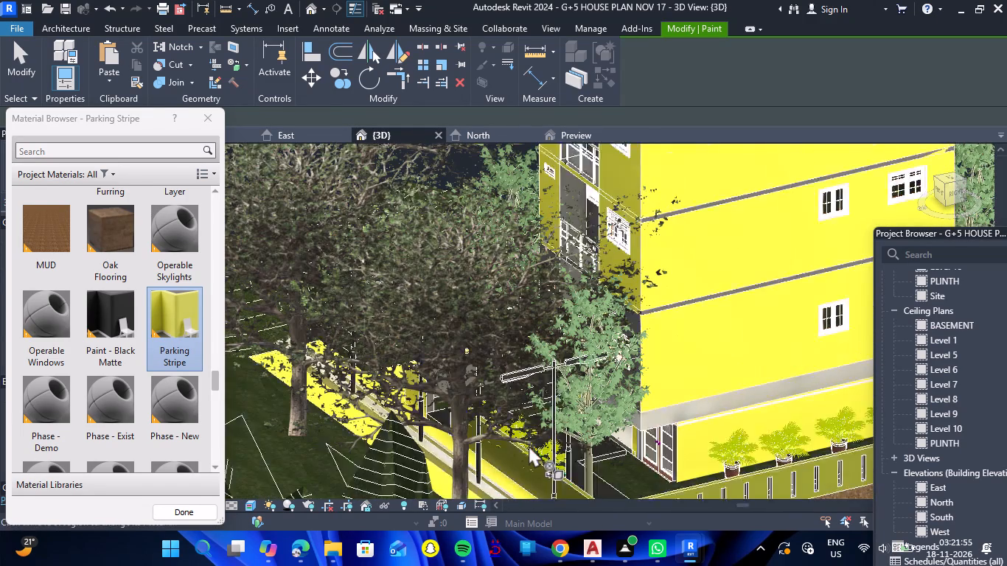
{"action": "scroll", "coordinate": [401, 421], "scroll_direction": "up", "scroll_amount": 5}
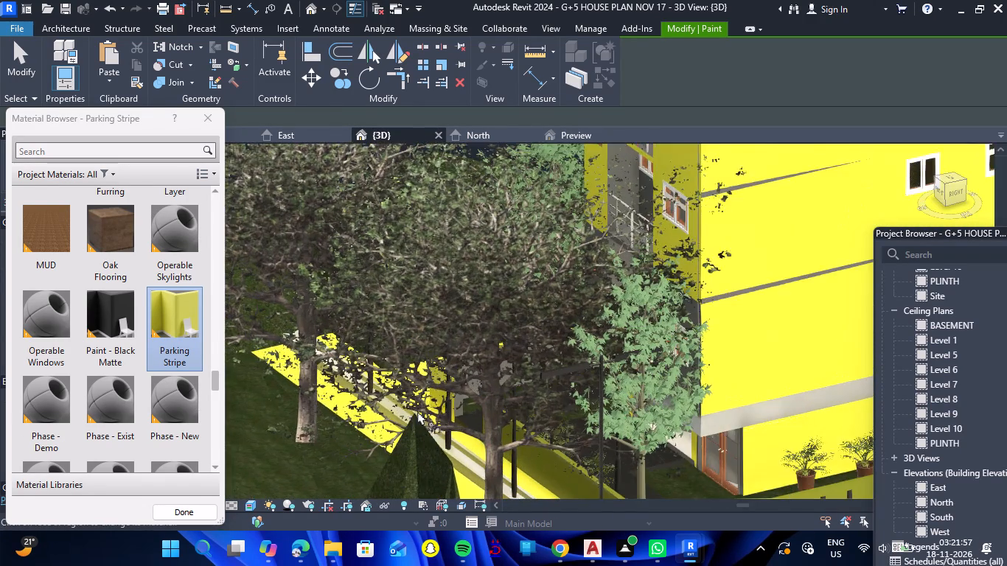
{"action": "scroll", "coordinate": [441, 362], "scroll_direction": "up", "scroll_amount": 5}
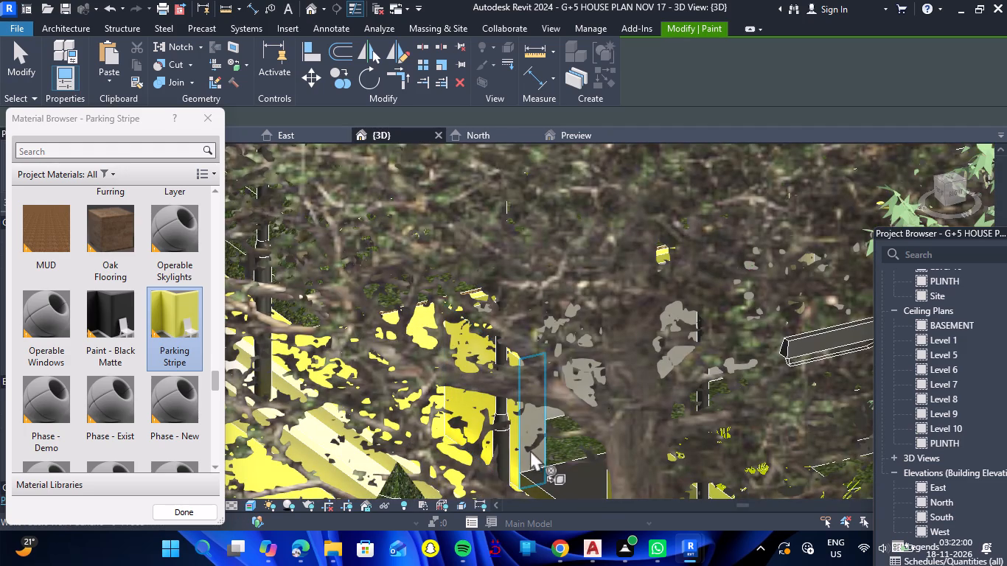
{"action": "left_click", "coordinate": [529, 449]}
Paint the yellow road surface in front of the boundary wall with Paint - Black Matte and finish painting.
{"action": "scroll", "coordinate": [529, 448], "scroll_direction": "down", "scroll_amount": 8}
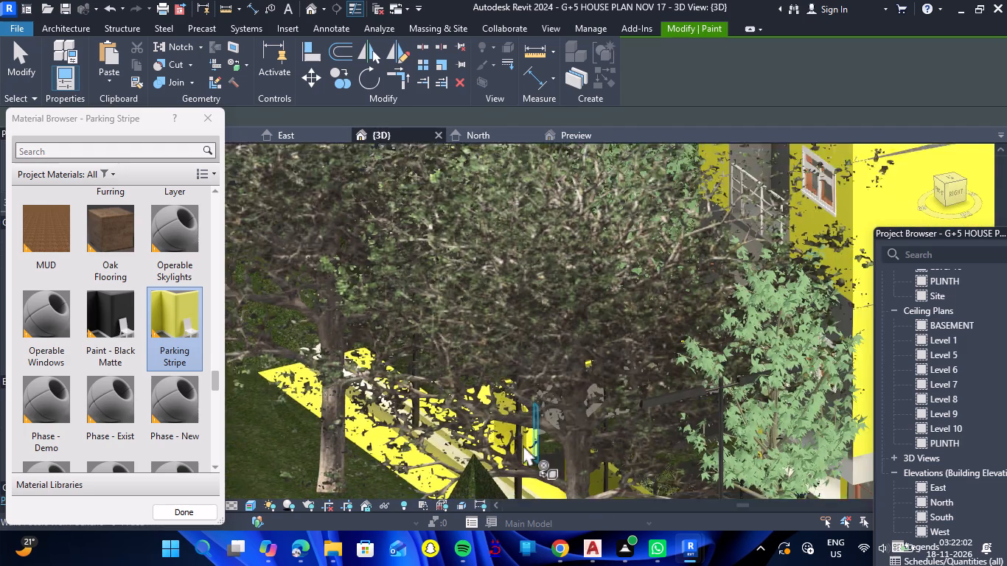
{"action": "scroll", "coordinate": [475, 437], "scroll_direction": "down", "scroll_amount": 9}
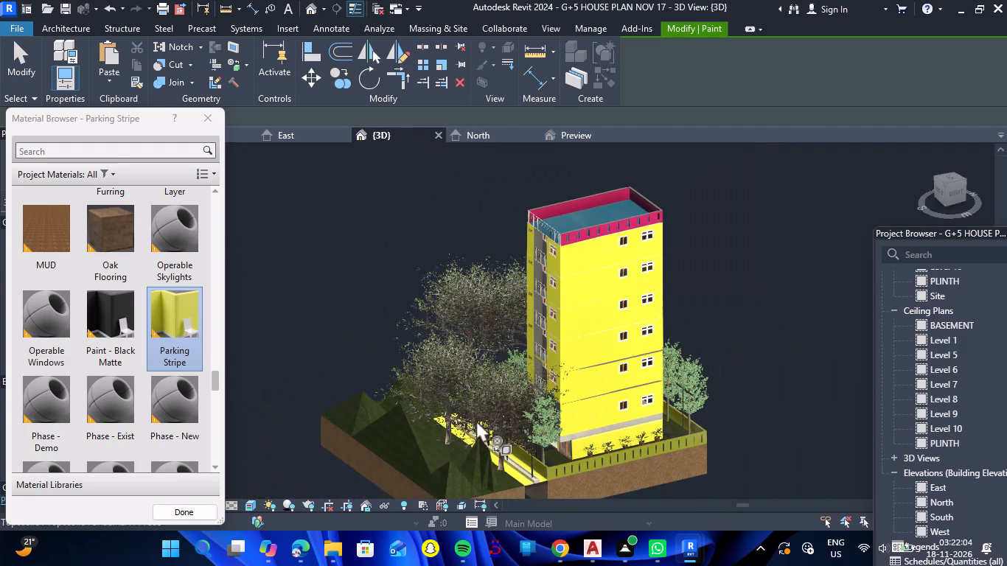
{"action": "scroll", "coordinate": [517, 475], "scroll_direction": "up", "scroll_amount": 8}
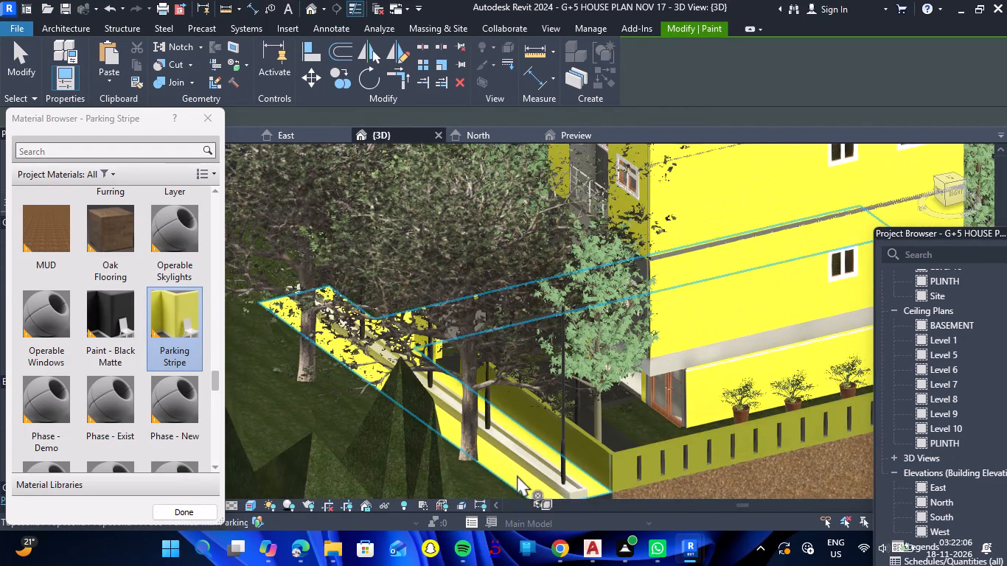
{"action": "left_click", "coordinate": [116, 382]}
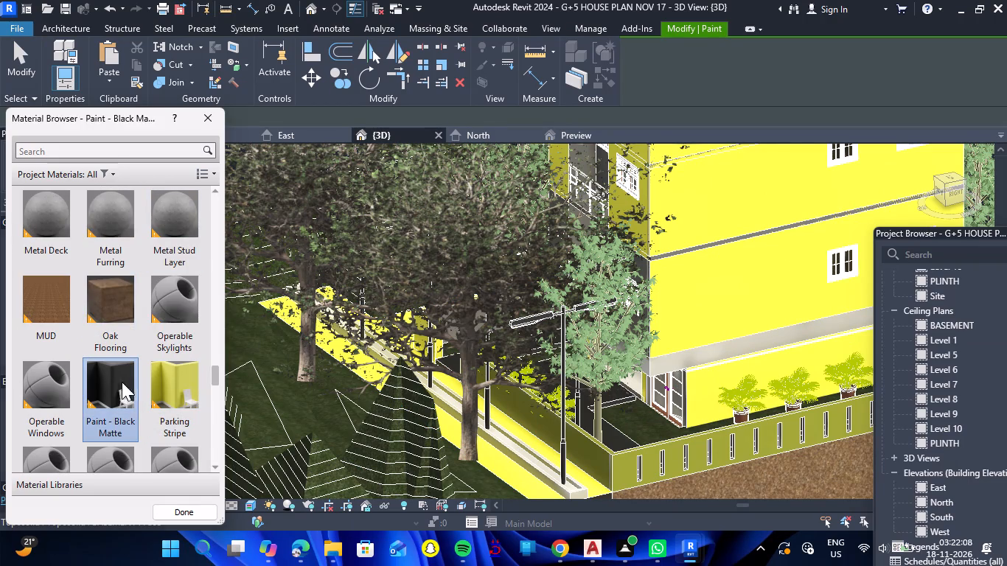
{"action": "left_click", "coordinate": [505, 472]}
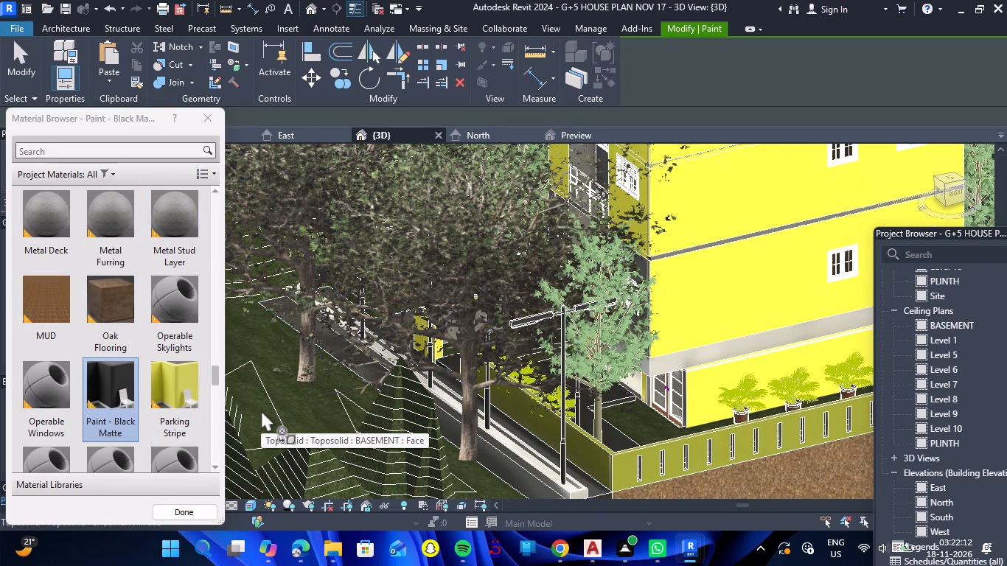
{"action": "key", "text": "Escape"}
Examine the painted tower, boundary walls and surrounding site from several sides.
{"action": "scroll", "coordinate": [375, 360], "scroll_direction": "down", "scroll_amount": 2}
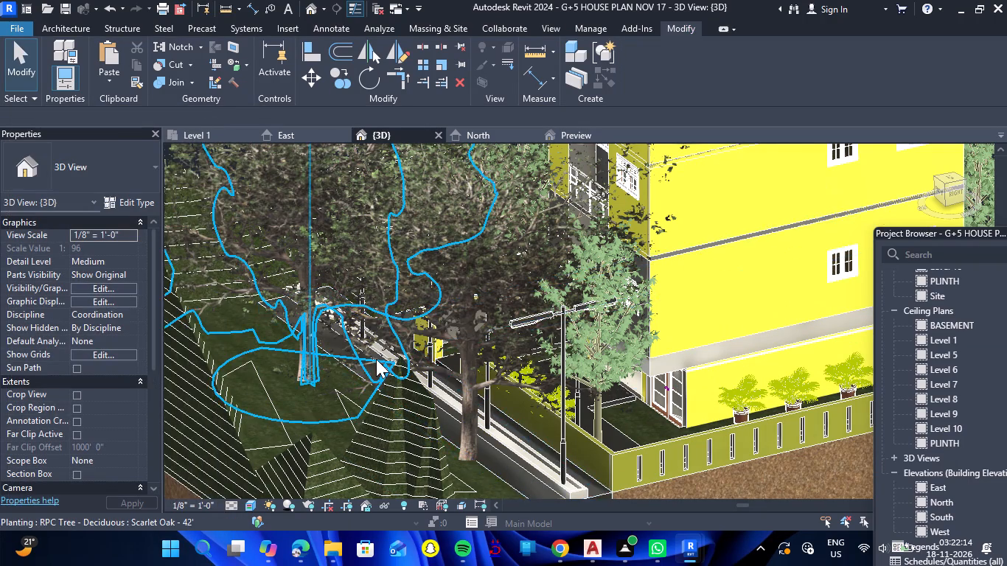
{"action": "scroll", "coordinate": [376, 359], "scroll_direction": "down", "scroll_amount": 4}
{"action": "scroll", "coordinate": [478, 467], "scroll_direction": "up", "scroll_amount": 6}
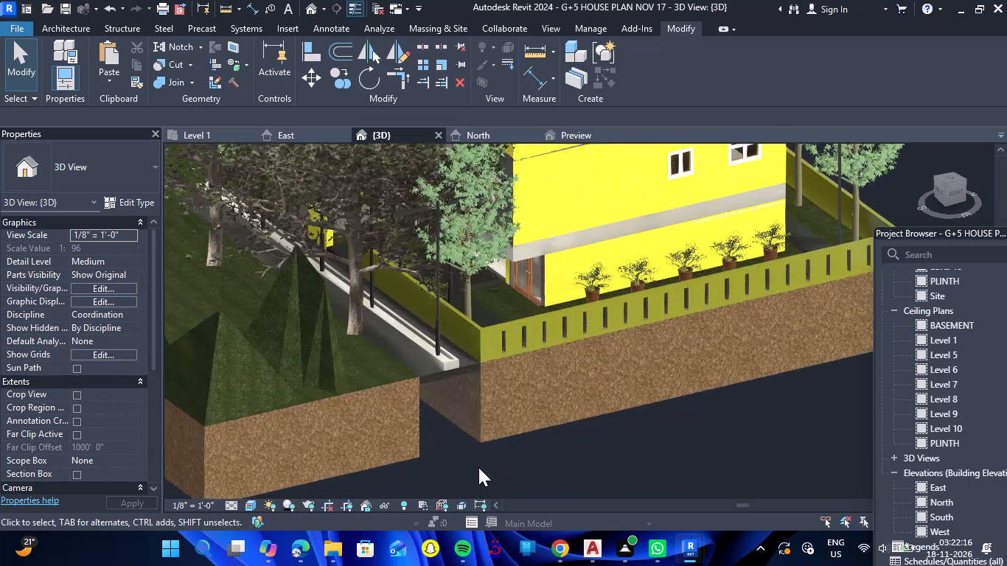
{"action": "scroll", "coordinate": [478, 467], "scroll_direction": "down", "scroll_amount": 6}
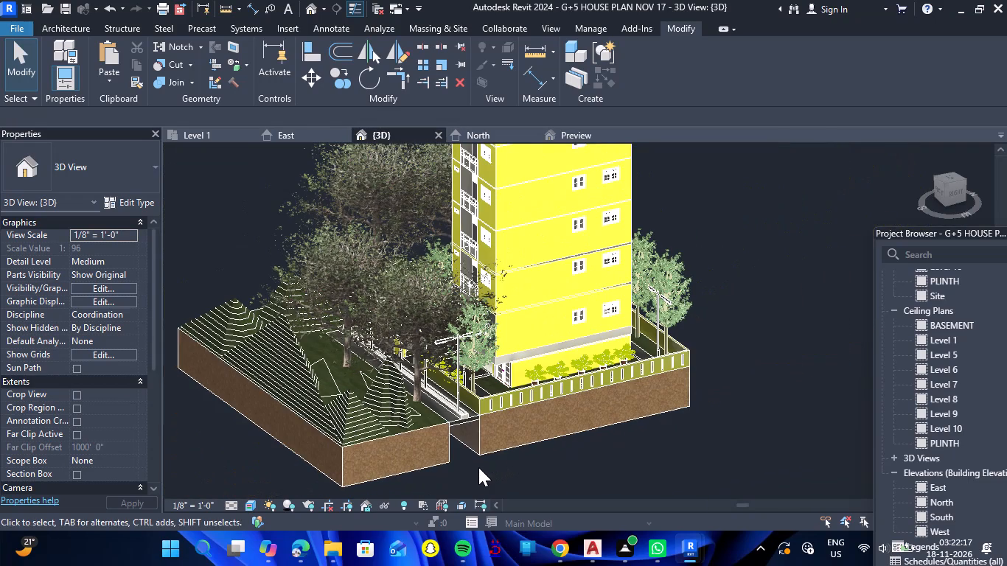
{"action": "scroll", "coordinate": [476, 460], "scroll_direction": "down", "scroll_amount": 6}
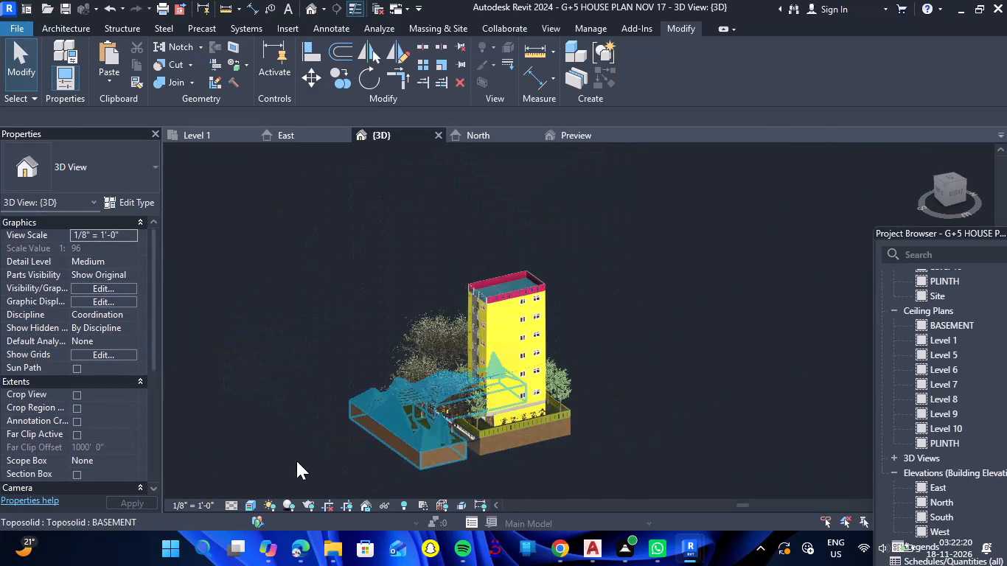
{"action": "left_click_drag", "start_coordinate": [271, 438], "coordinate": [338, 447]}
{"action": "right_click_drag", "start_coordinate": [271, 438], "coordinate": [338, 447], "text": "shift"}
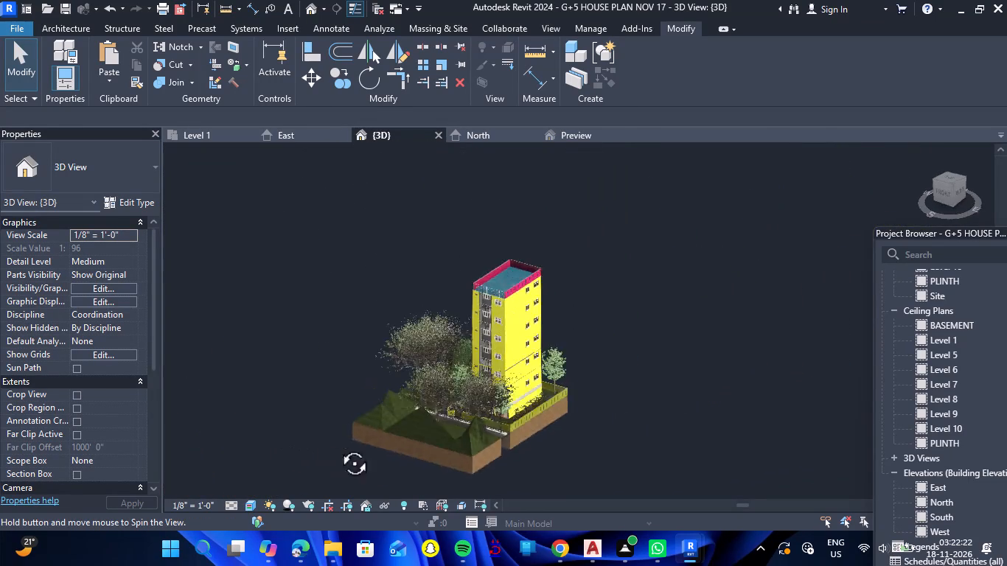
{"action": "left_click_drag", "start_coordinate": [338, 447], "coordinate": [546, 424]}
{"action": "right_click_drag", "start_coordinate": [338, 447], "coordinate": [546, 424], "text": "shift"}
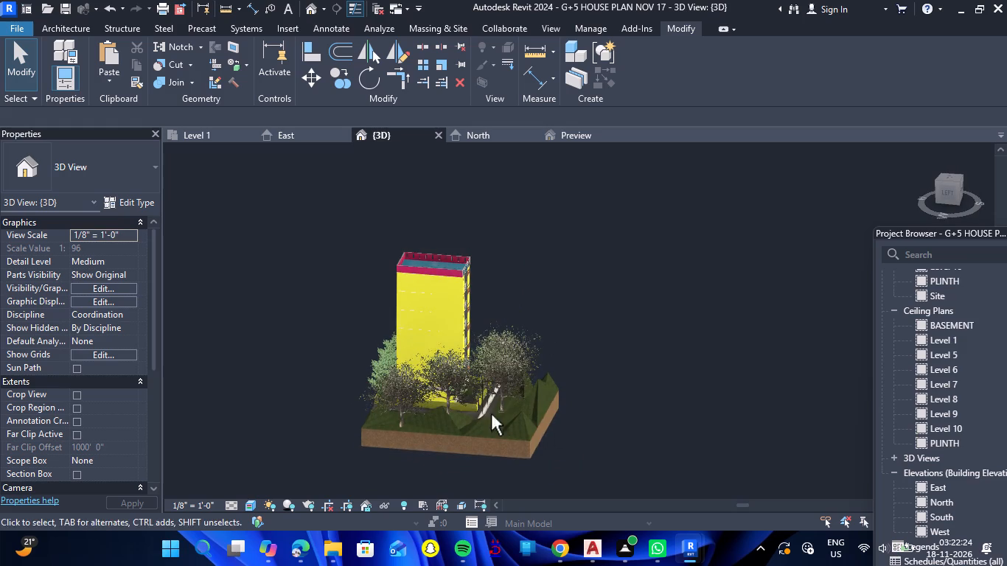
{"action": "scroll", "coordinate": [473, 405], "scroll_direction": "up", "scroll_amount": 5}
{"action": "scroll", "coordinate": [487, 399], "scroll_direction": "down", "scroll_amount": 3}
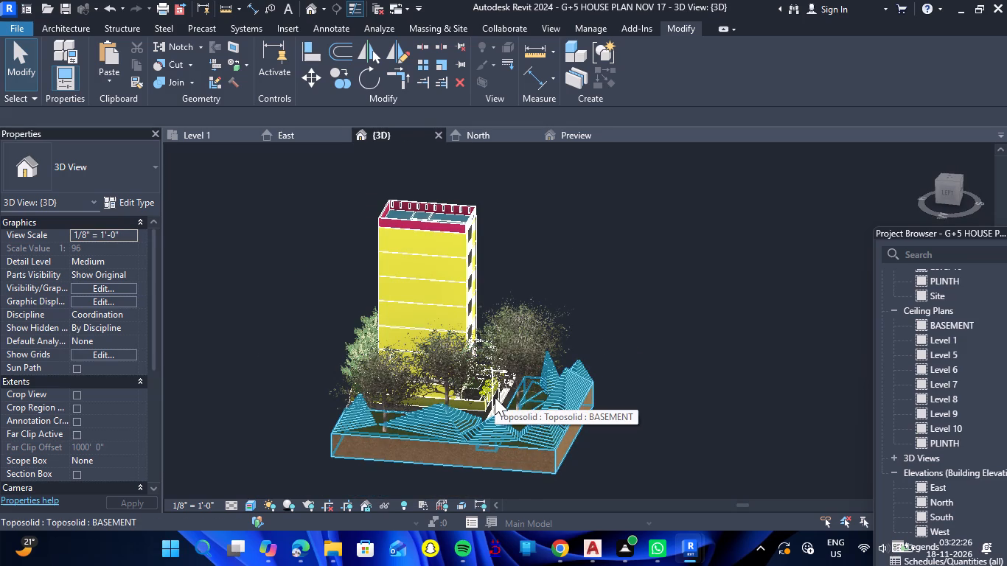
Render the 3D view of the tower and site at Draft quality with a printer resolution of 150 DPI.
{"action": "type", "text": "RR"}
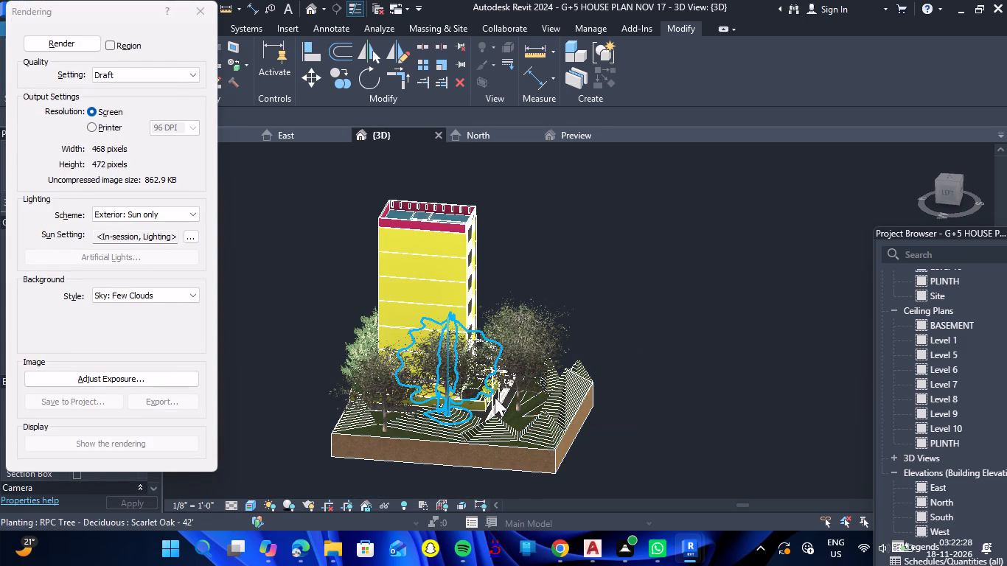
{"action": "left_click", "coordinate": [193, 132]}
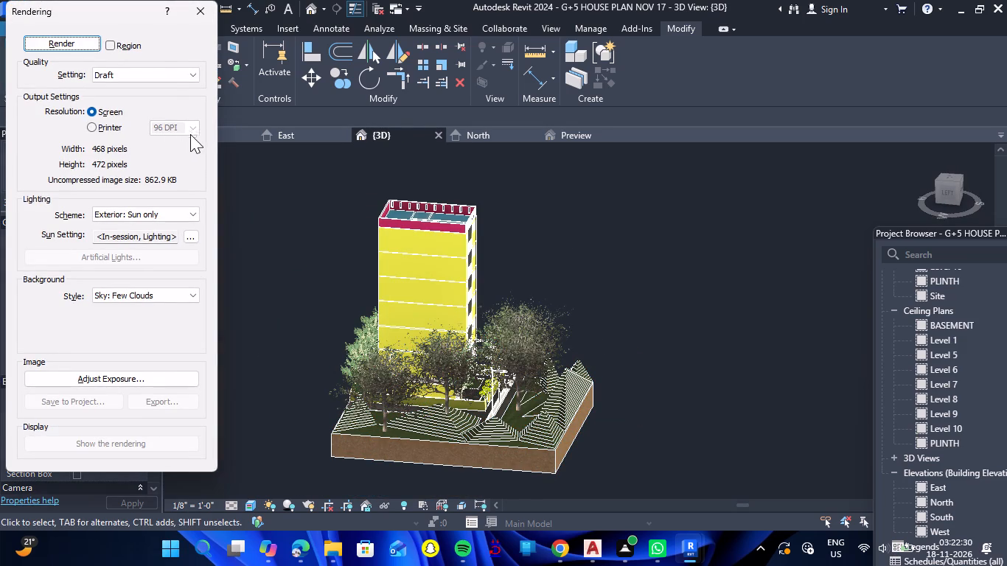
{"action": "left_click", "coordinate": [94, 128]}
{"action": "left_click", "coordinate": [187, 135]}
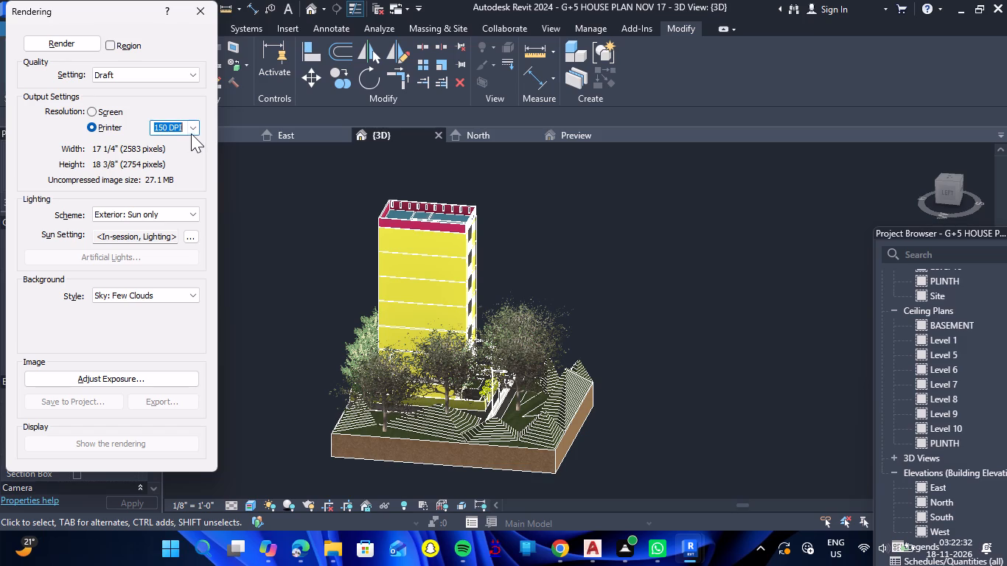
{"action": "left_click", "coordinate": [192, 130]}
{"action": "left_click", "coordinate": [192, 130]}
{"action": "left_click", "coordinate": [79, 44]}
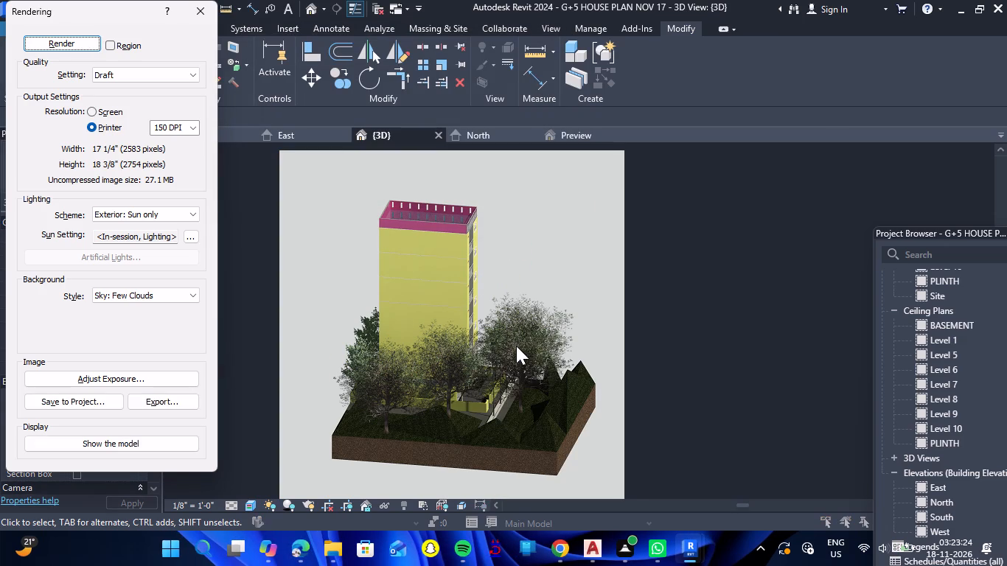
Set the rendering's lighting scheme to Exterior: Artificial only.
{"action": "scroll", "coordinate": [531, 427], "scroll_direction": "up", "scroll_amount": 6}
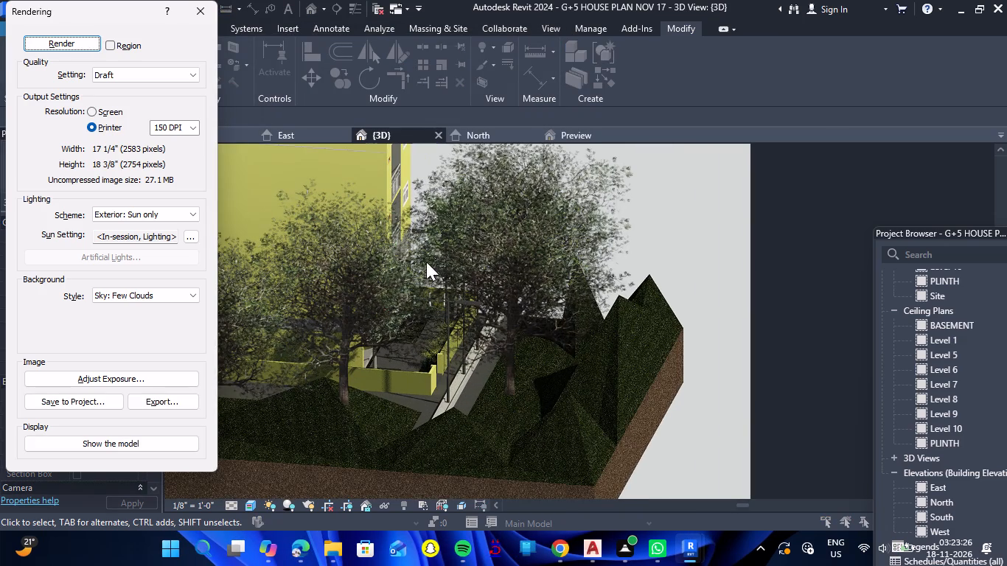
{"action": "scroll", "coordinate": [430, 251], "scroll_direction": "up", "scroll_amount": 5}
{"action": "scroll", "coordinate": [430, 251], "scroll_direction": "down", "scroll_amount": 5}
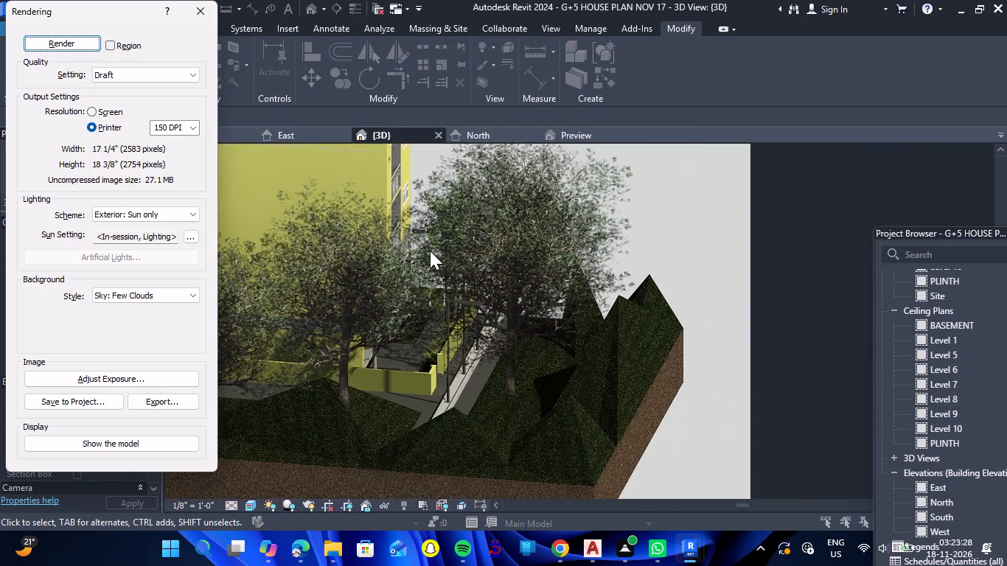
{"action": "scroll", "coordinate": [430, 251], "scroll_direction": "down", "scroll_amount": 5}
{"action": "left_click", "coordinate": [197, 217]}
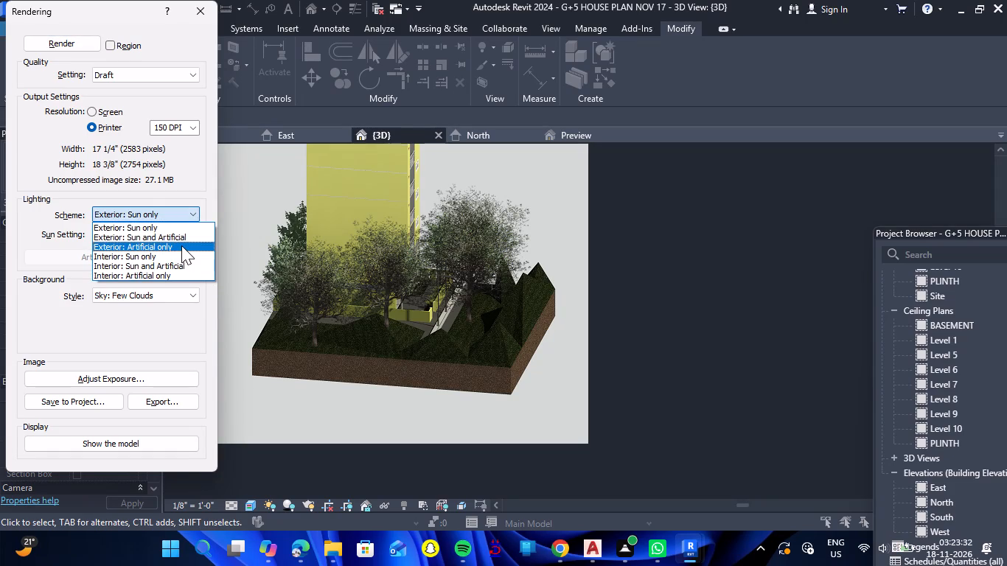
{"action": "left_click", "coordinate": [181, 245]}
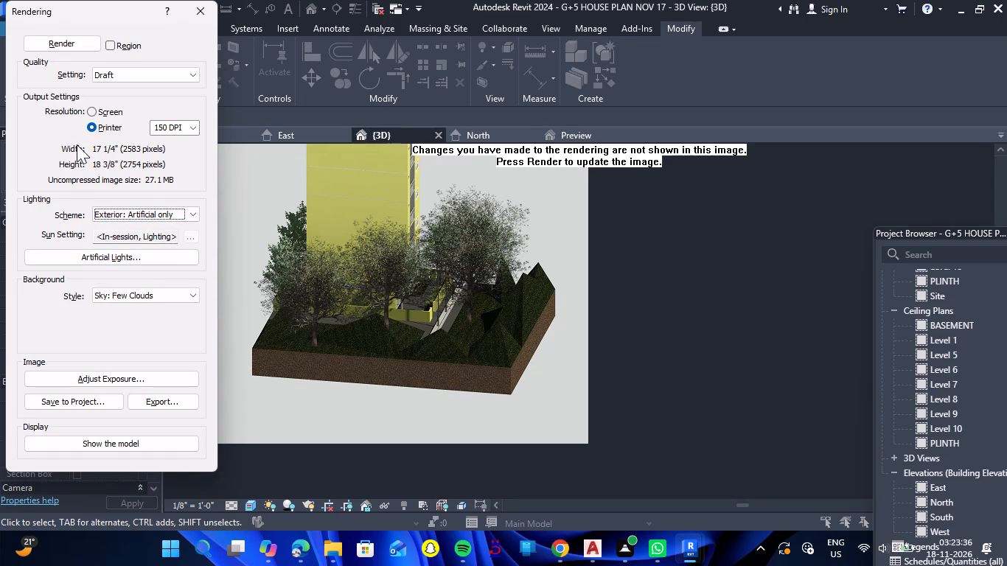
Examine the on/off states and dimming values of the street lights in the rendering's artificial lights list.
{"action": "left_click", "coordinate": [192, 240]}
{"action": "left_click", "coordinate": [168, 259]}
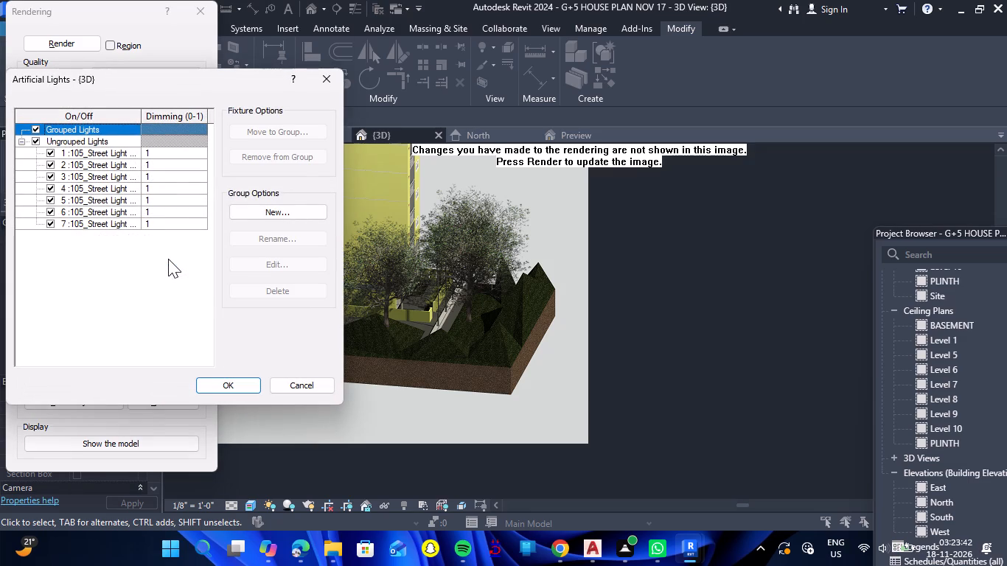
{"action": "scroll", "coordinate": [122, 207], "scroll_direction": "down", "scroll_amount": 5}
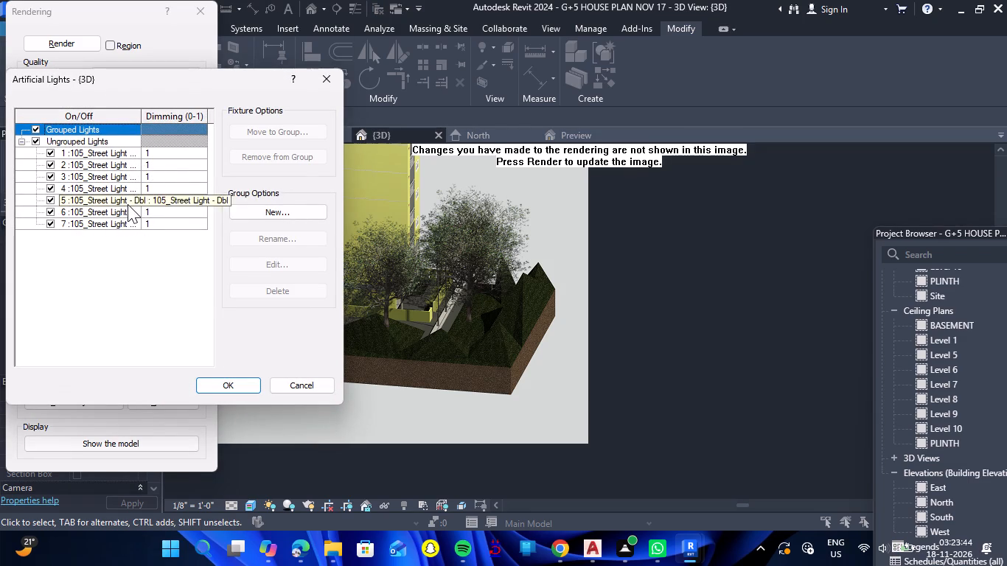
{"action": "scroll", "coordinate": [128, 204], "scroll_direction": "up", "scroll_amount": 3}
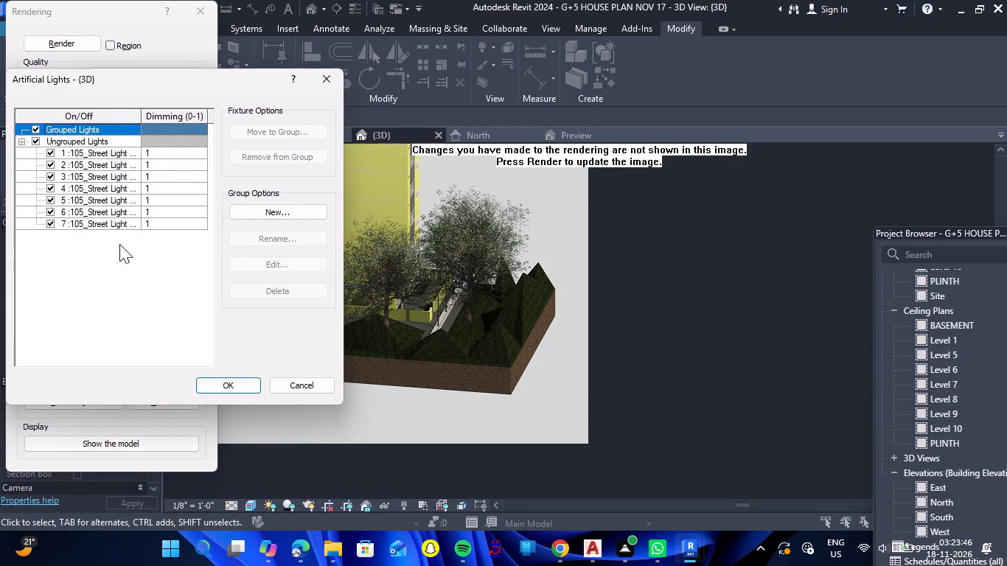
{"action": "left_click", "coordinate": [203, 384]}
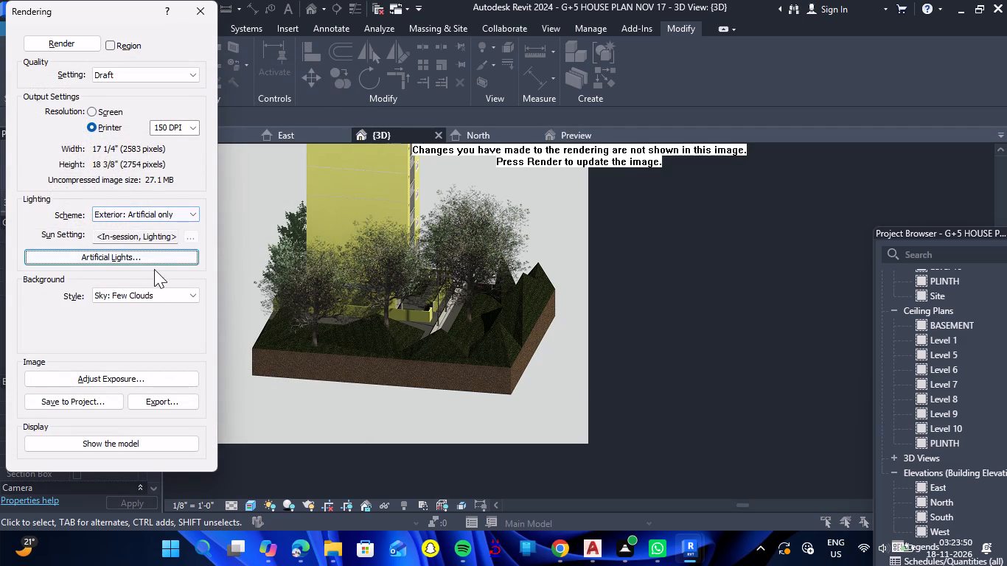
{"action": "left_click", "coordinate": [166, 260]}
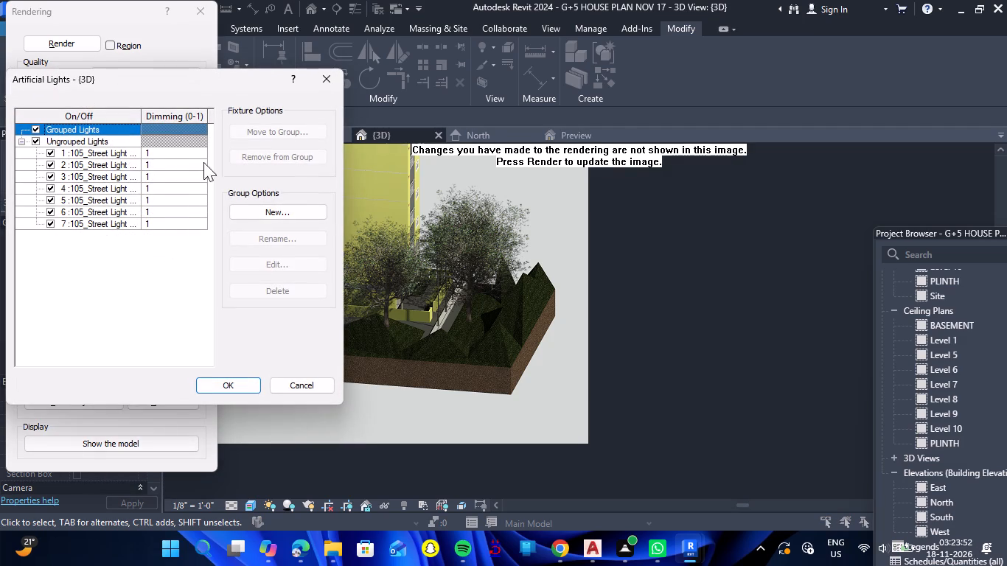
{"action": "left_click", "coordinate": [156, 156]}
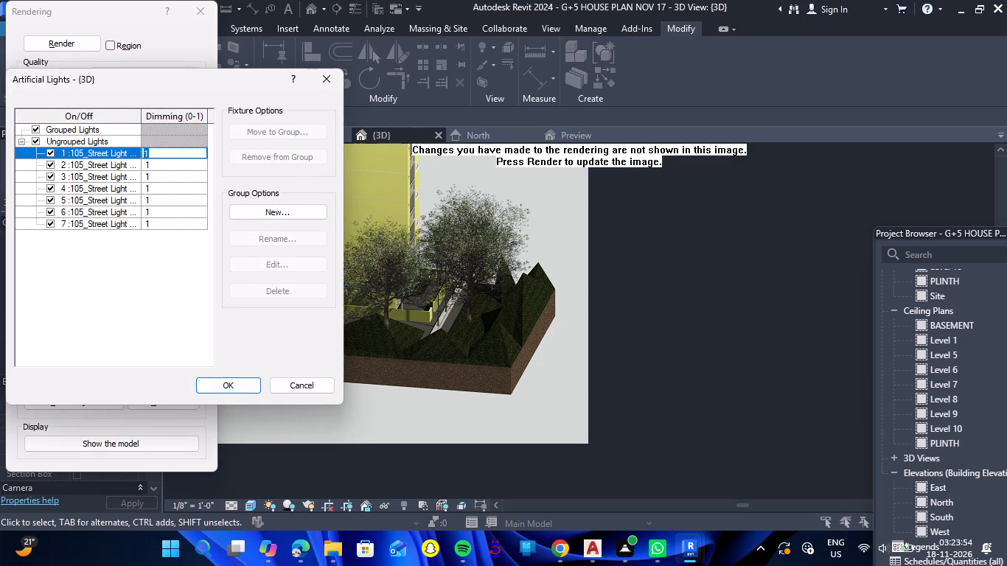
{"action": "left_click", "coordinate": [122, 276]}
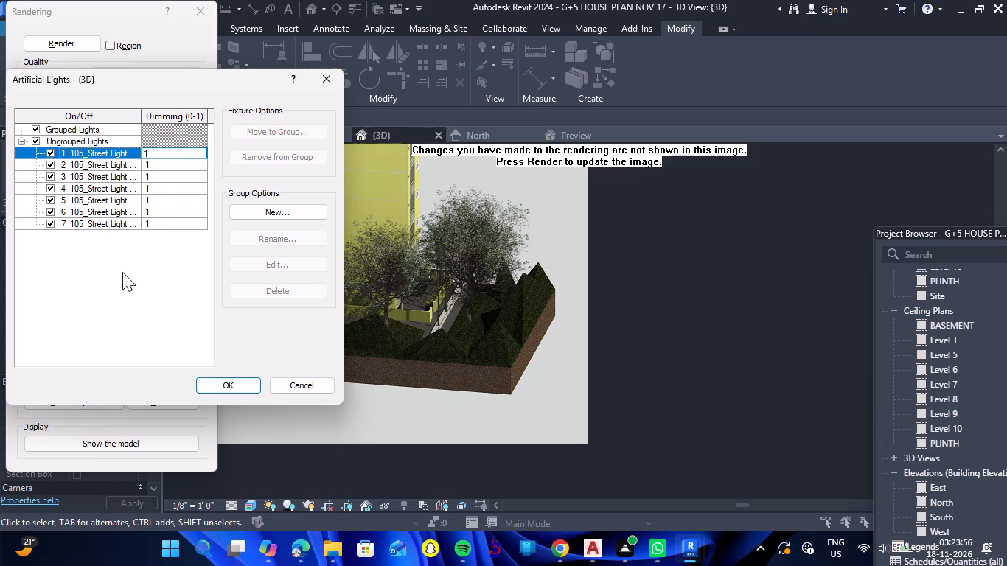
{"action": "left_click", "coordinate": [220, 386]}
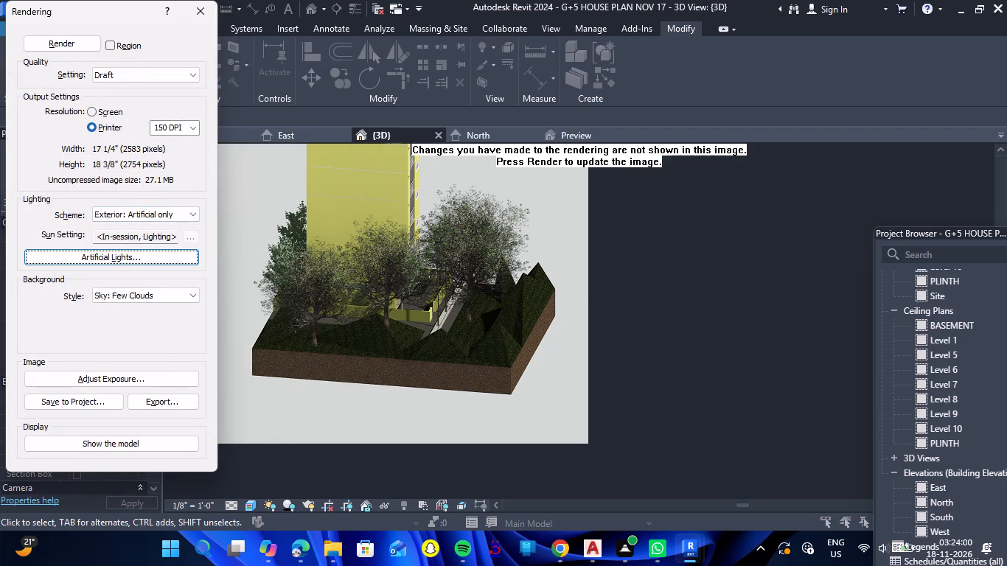
Render the 3D view with the Exterior: Artificial only scheme, inspect the whole image, and close the rendering settings.
{"action": "left_click", "coordinate": [83, 51]}
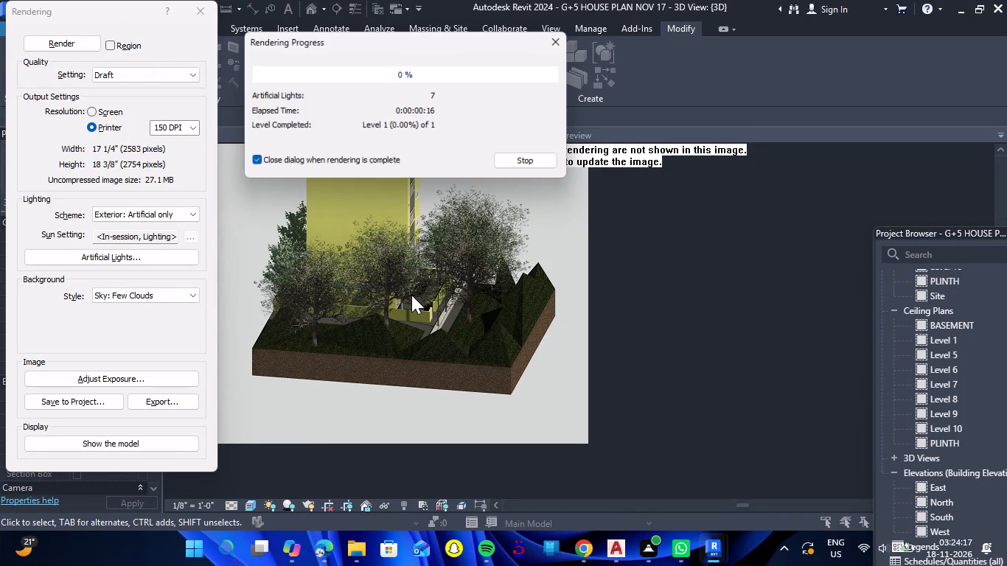
{"action": "scroll", "coordinate": [429, 304], "scroll_direction": "down", "scroll_amount": 5}
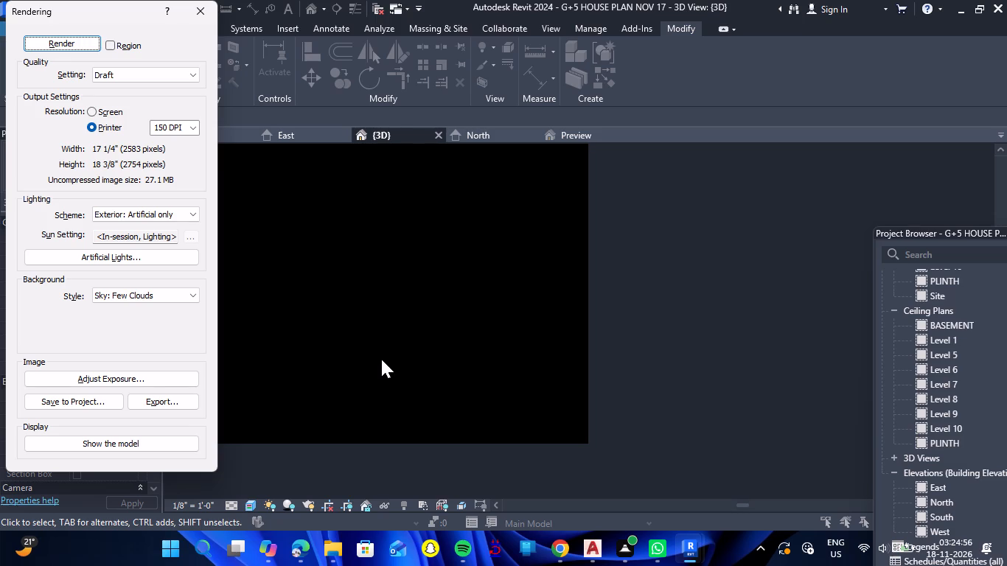
{"action": "scroll", "coordinate": [383, 357], "scroll_direction": "down", "scroll_amount": 4}
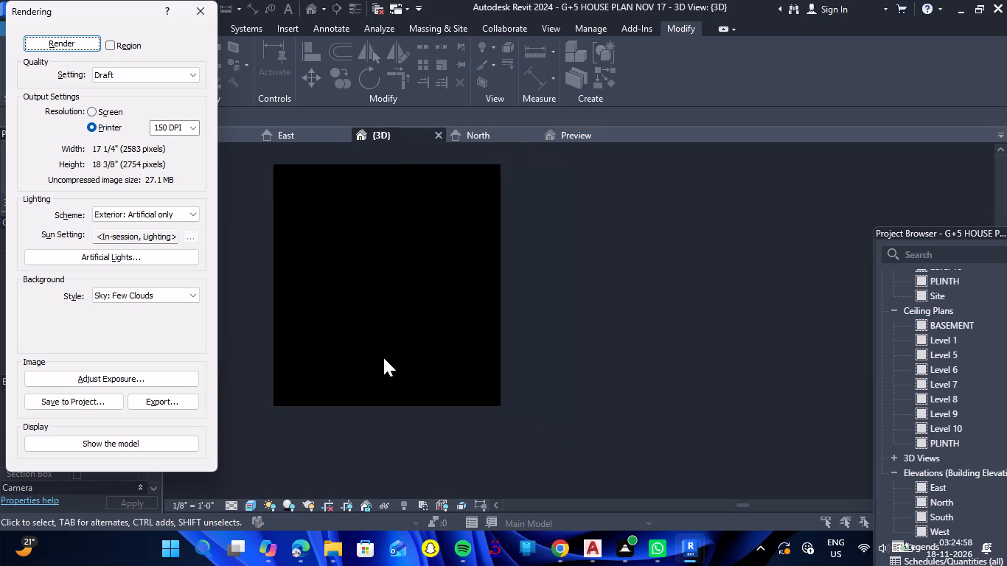
{"action": "scroll", "coordinate": [383, 357], "scroll_direction": "down", "scroll_amount": 2}
{"action": "scroll", "coordinate": [403, 364], "scroll_direction": "up", "scroll_amount": 4}
{"action": "scroll", "coordinate": [403, 364], "scroll_direction": "down", "scroll_amount": 4}
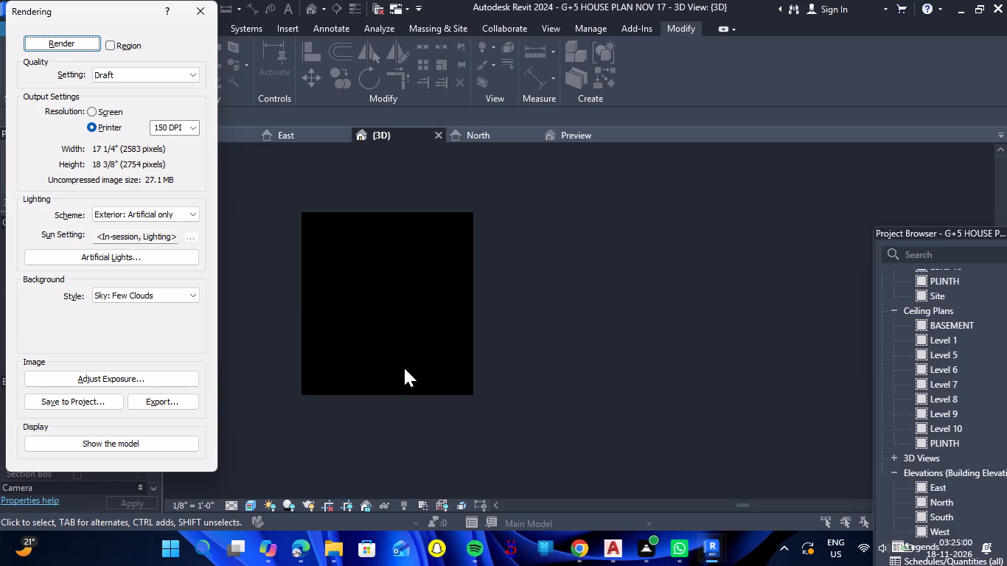
{"action": "scroll", "coordinate": [287, 265], "scroll_direction": "up", "scroll_amount": 4}
{"action": "left_click", "coordinate": [287, 265]}
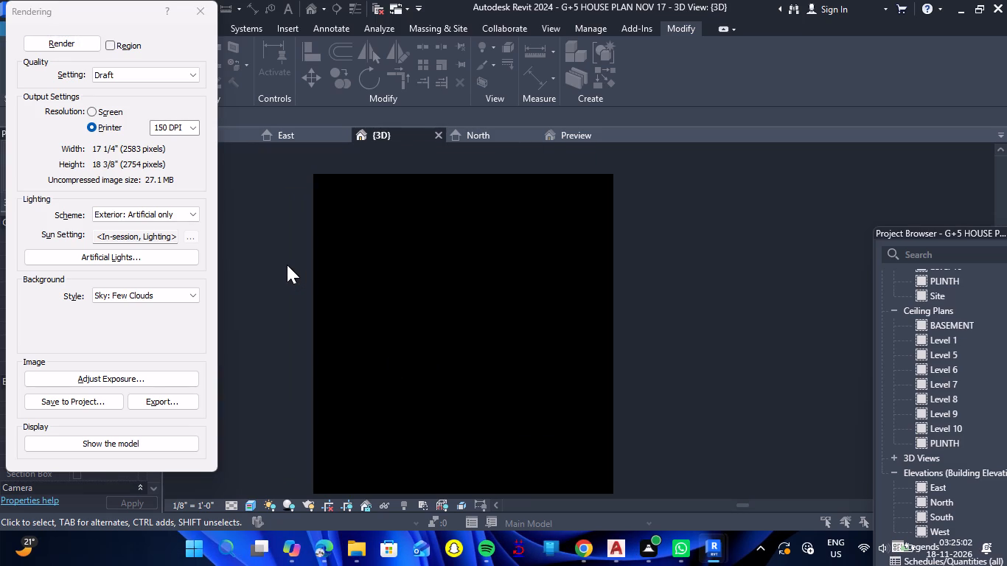
{"action": "scroll", "coordinate": [363, 279], "scroll_direction": "down", "scroll_amount": 2}
{"action": "scroll", "coordinate": [367, 288], "scroll_direction": "up", "scroll_amount": 1}
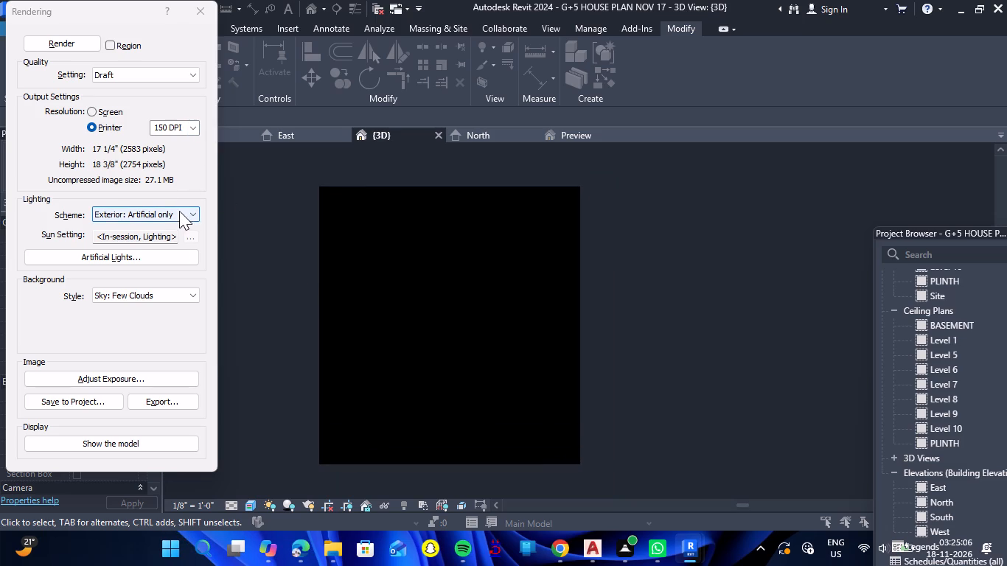
{"action": "left_click", "coordinate": [198, 16]}
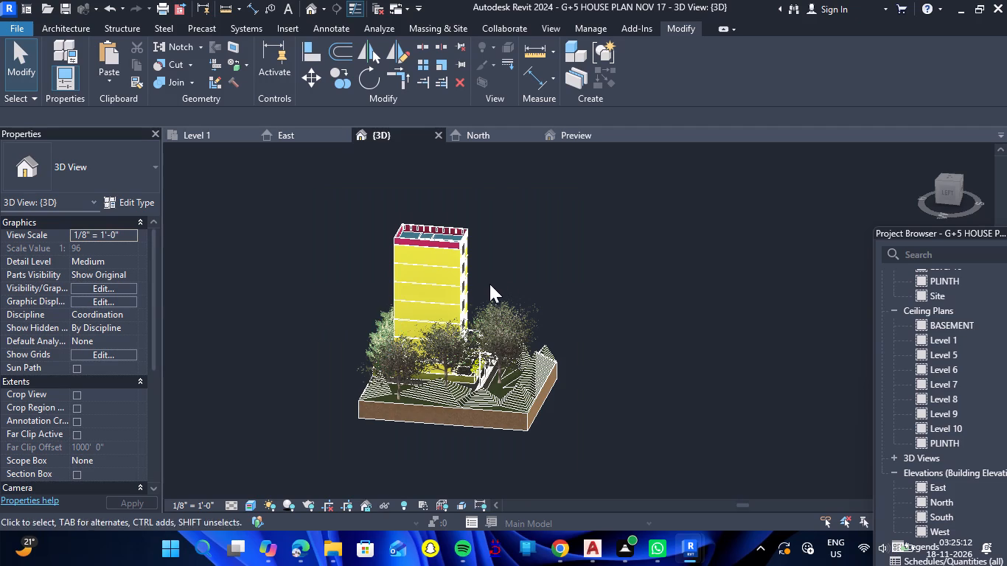
Temporarily hide the four Scarlet Oak trees around the tower and boundary wall.
{"action": "scroll", "coordinate": [479, 347], "scroll_direction": "up", "scroll_amount": 5}
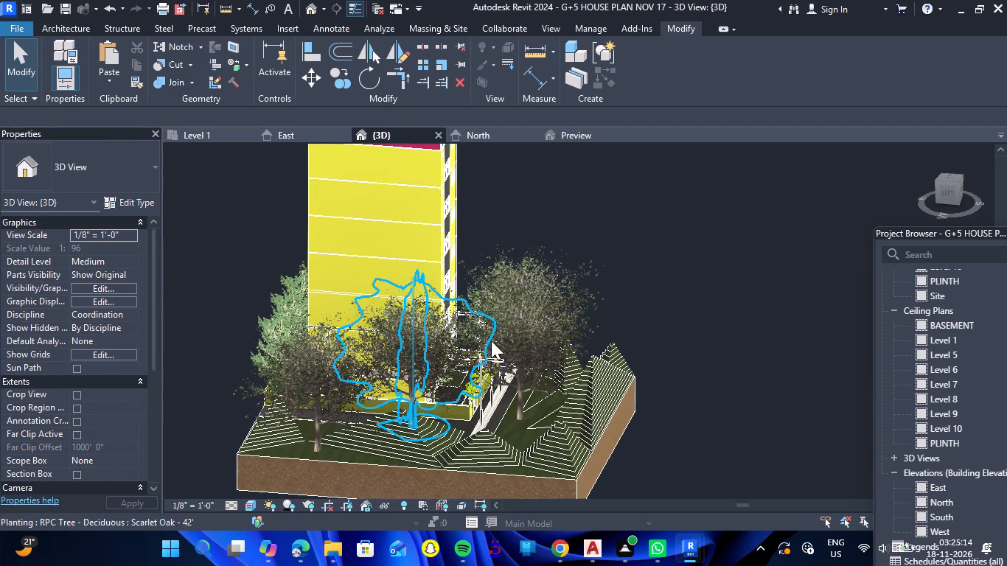
{"action": "left_click", "coordinate": [514, 340]}
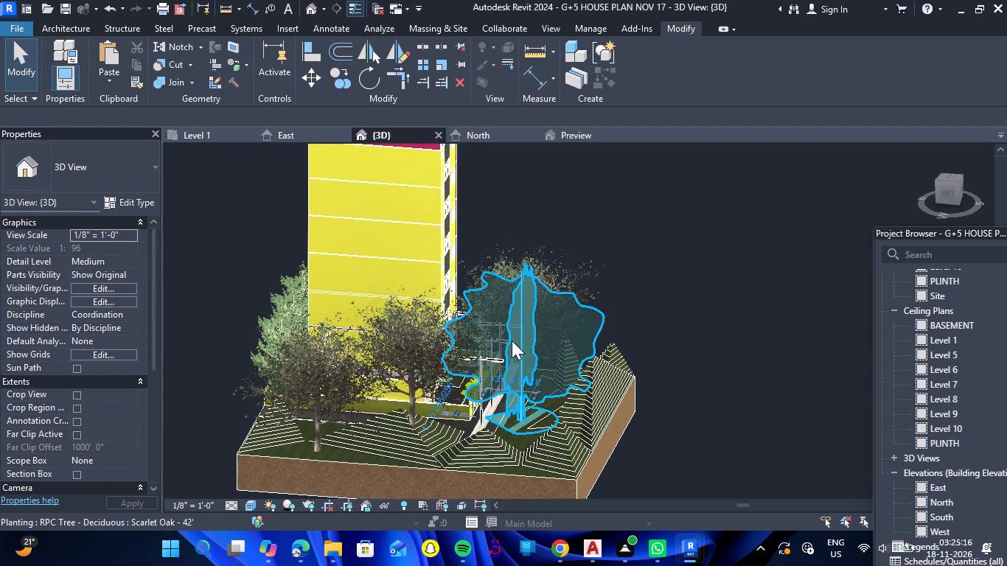
{"action": "left_click", "coordinate": [411, 345], "text": "ctrl"}
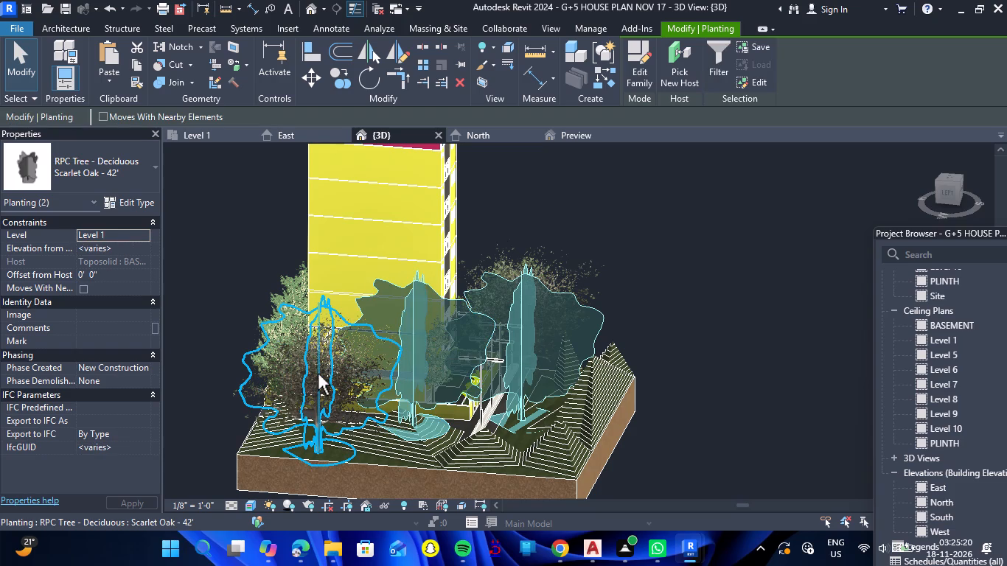
{"action": "left_click", "coordinate": [318, 374], "text": "ctrl"}
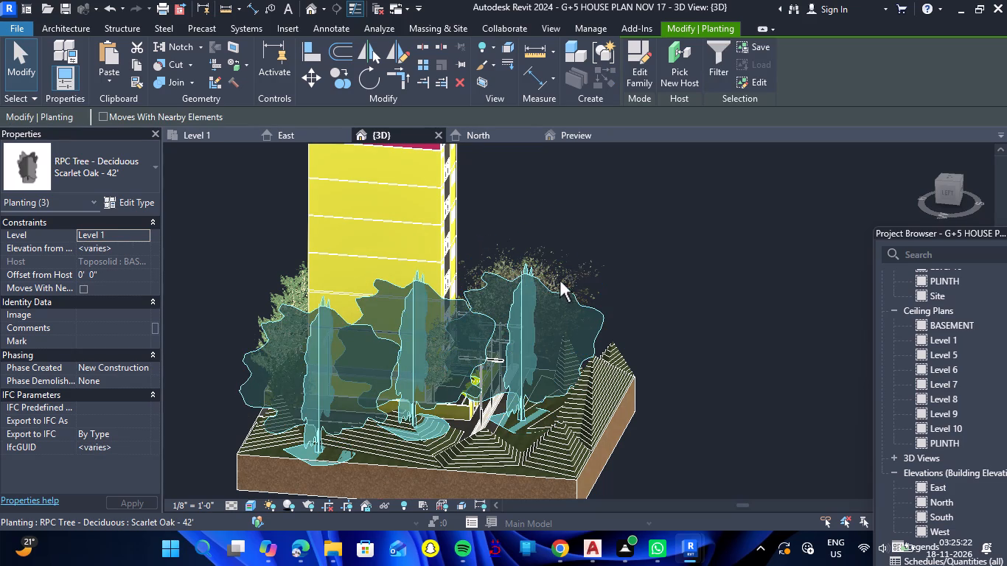
{"action": "left_click", "coordinate": [539, 269], "text": "ctrl"}
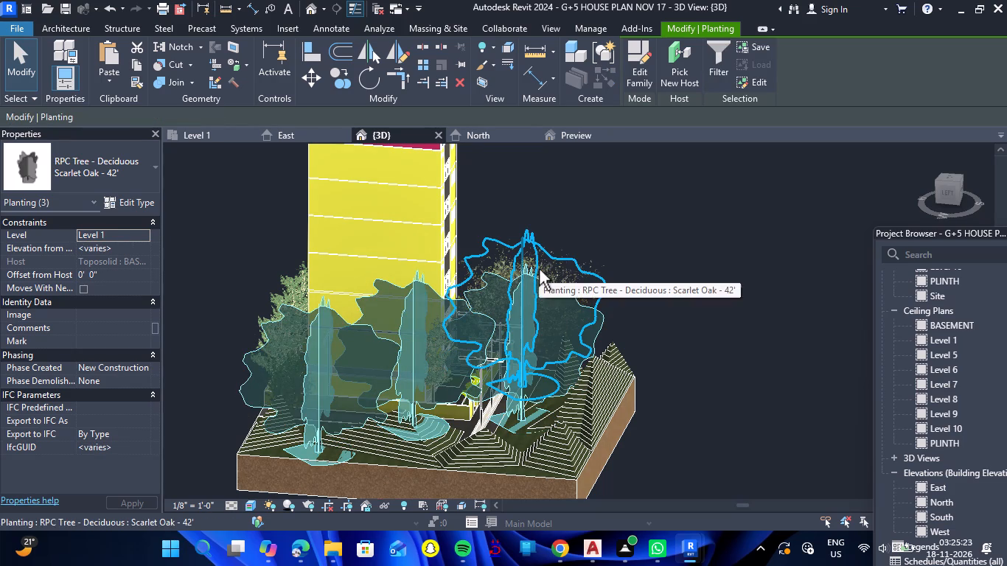
{"action": "type", "text": "HH"}
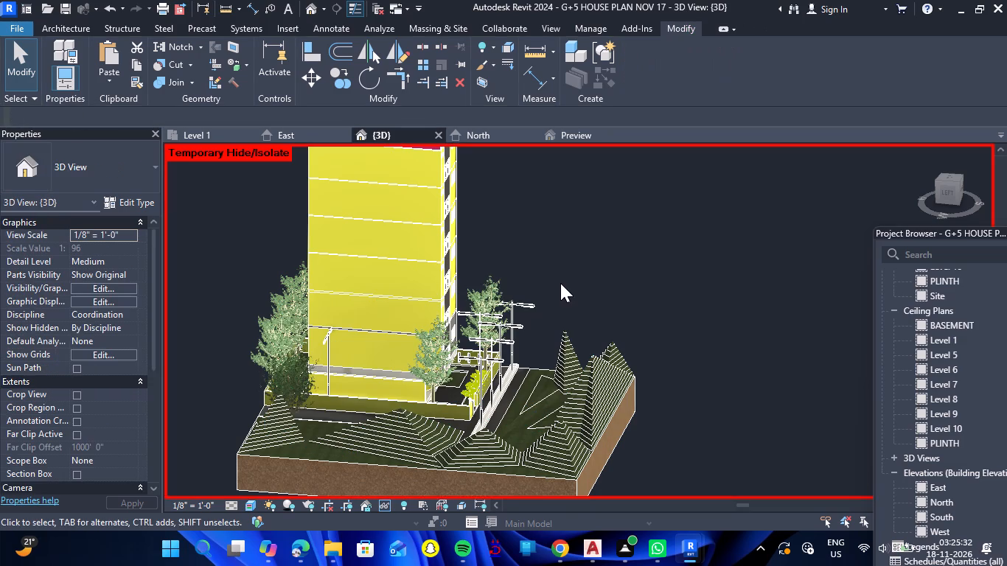
Set the initial color of the 105_Street Light - Dbl type to a custom color temperature of 4000 K.
{"action": "scroll", "coordinate": [456, 342], "scroll_direction": "up", "scroll_amount": 6}
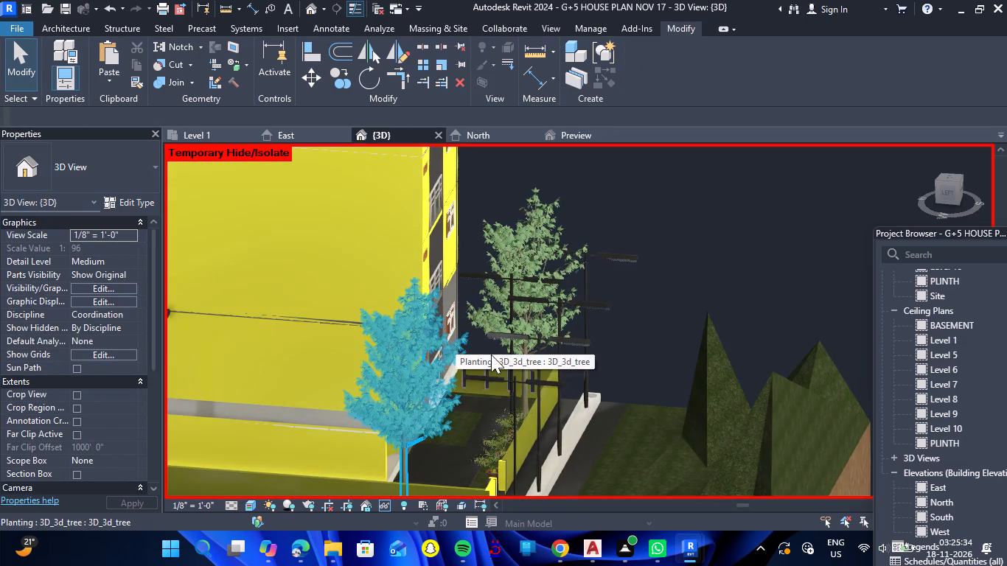
{"action": "left_click", "coordinate": [574, 341]}
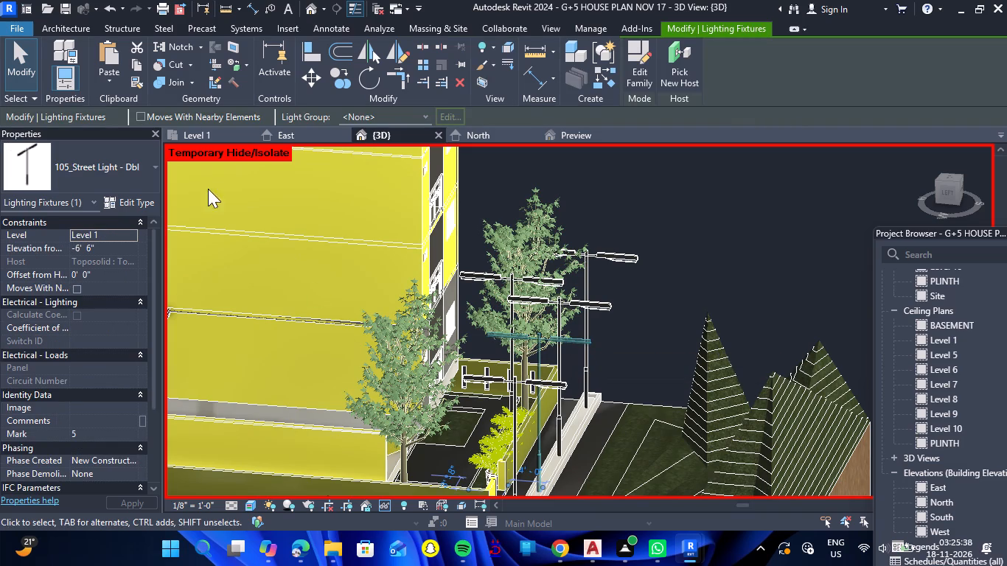
{"action": "left_click", "coordinate": [139, 205]}
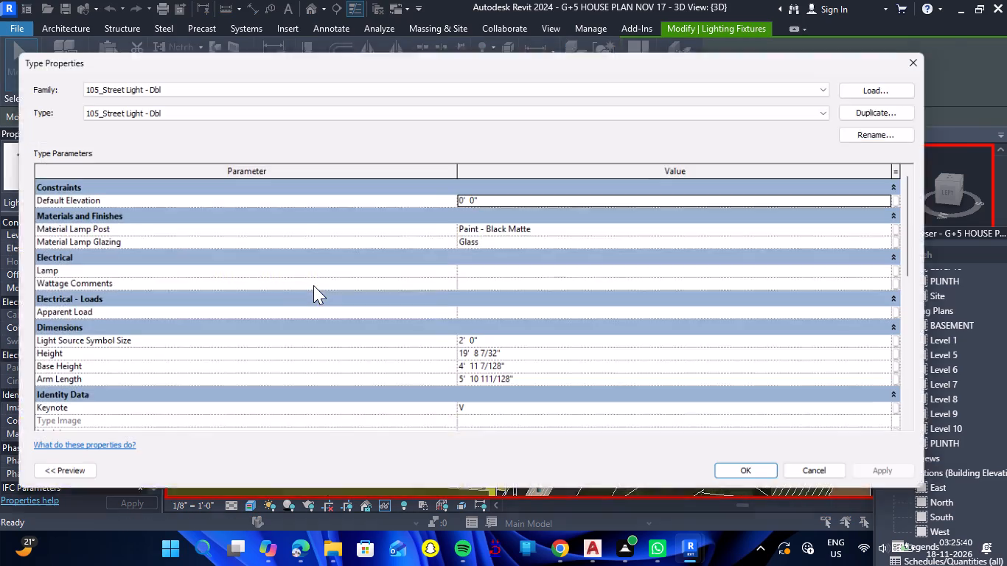
{"action": "scroll", "coordinate": [525, 331], "scroll_direction": "down", "scroll_amount": 17}
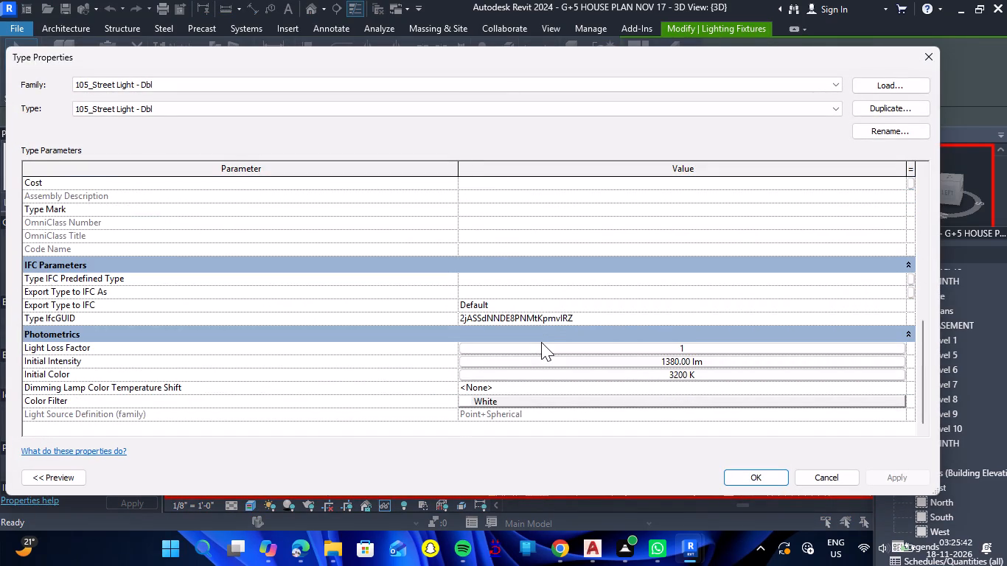
{"action": "left_click", "coordinate": [564, 398]}
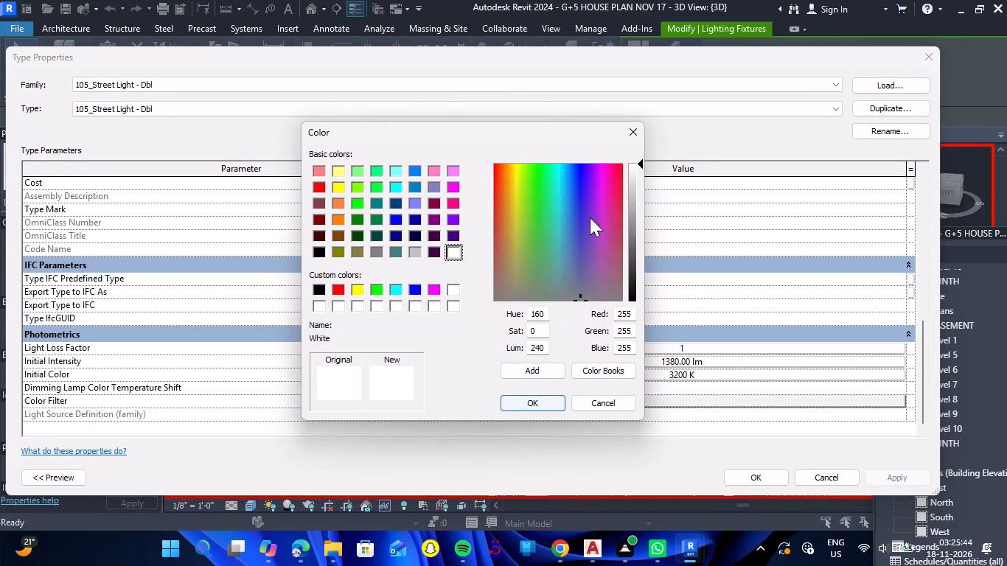
{"action": "left_click", "coordinate": [632, 131]}
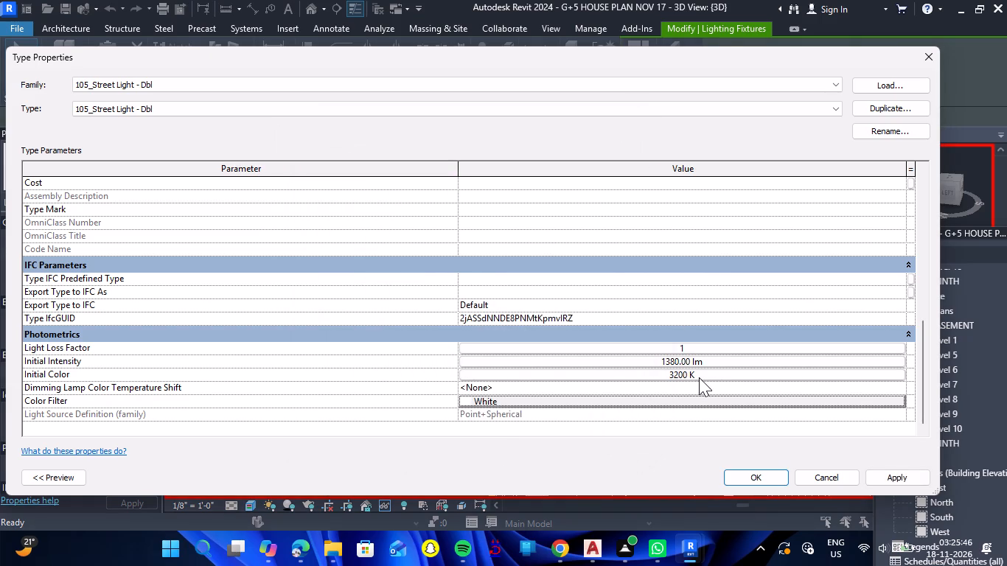
{"action": "left_click", "coordinate": [702, 373]}
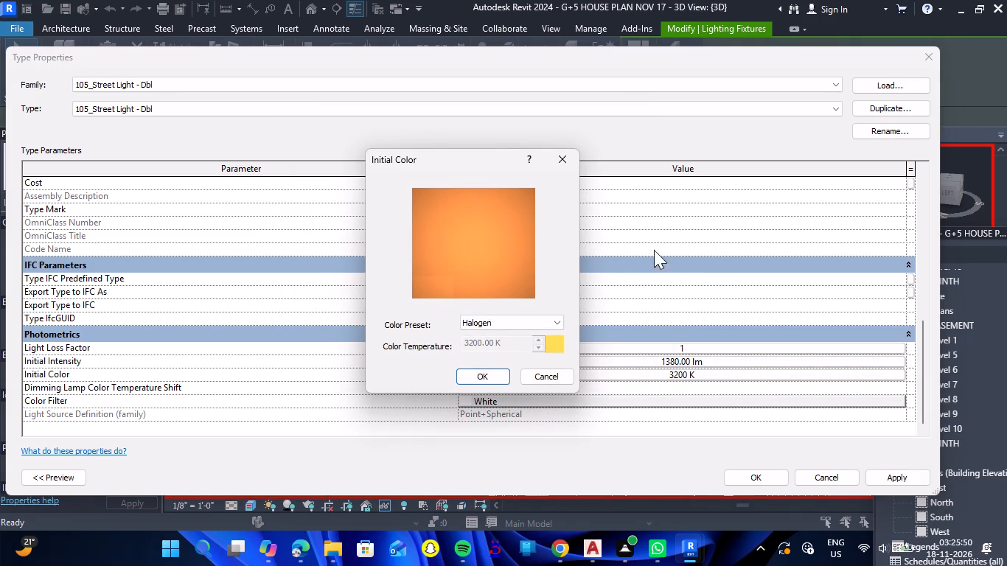
{"action": "left_click", "coordinate": [561, 326]}
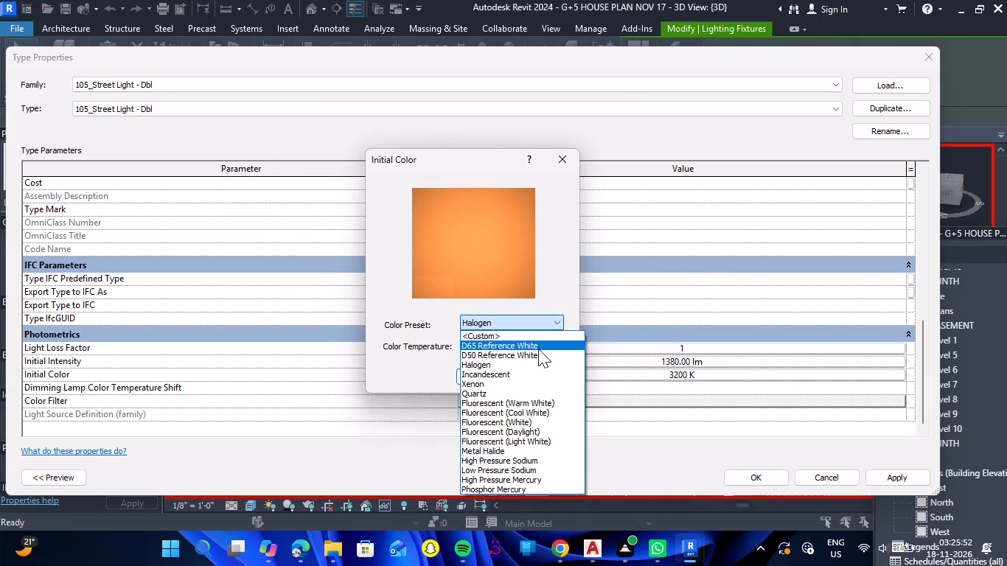
{"action": "left_click", "coordinate": [541, 338]}
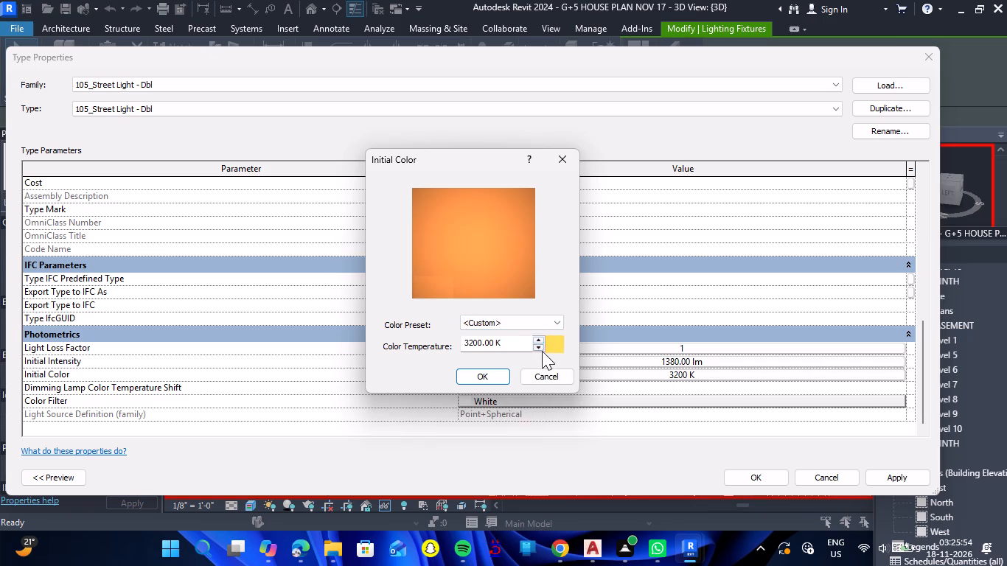
{"action": "left_click", "coordinate": [515, 344]}
{"action": "key", "text": "BackSpace"}
{"action": "key", "text": "BackSpace"}
{"action": "key", "text": "BackSpace"}
{"action": "key", "text": "BackSpace"}
{"action": "key", "text": "BackSpace"}
{"action": "key", "text": "BackSpace"}
{"action": "key", "text": "BackSpace"}
{"action": "key", "text": "BackSpace"}
{"action": "key", "text": "BackSpace"}
{"action": "key", "text": "BackSpace"}
{"action": "key", "text": "BackSpace"}
{"action": "key", "text": "BackSpace"}
{"action": "key", "text": "BackSpace"}
{"action": "key", "text": "BackSpace"}
{"action": "key", "text": "BackSpace"}
{"action": "key", "text": "BackSpace"}
{"action": "key", "text": "BackSpace"}
{"action": "key", "text": "BackSpace"}
{"action": "key", "text": "BackSpace"}
{"action": "key", "text": "BackSpace"}
{"action": "type", "text": "4000"}
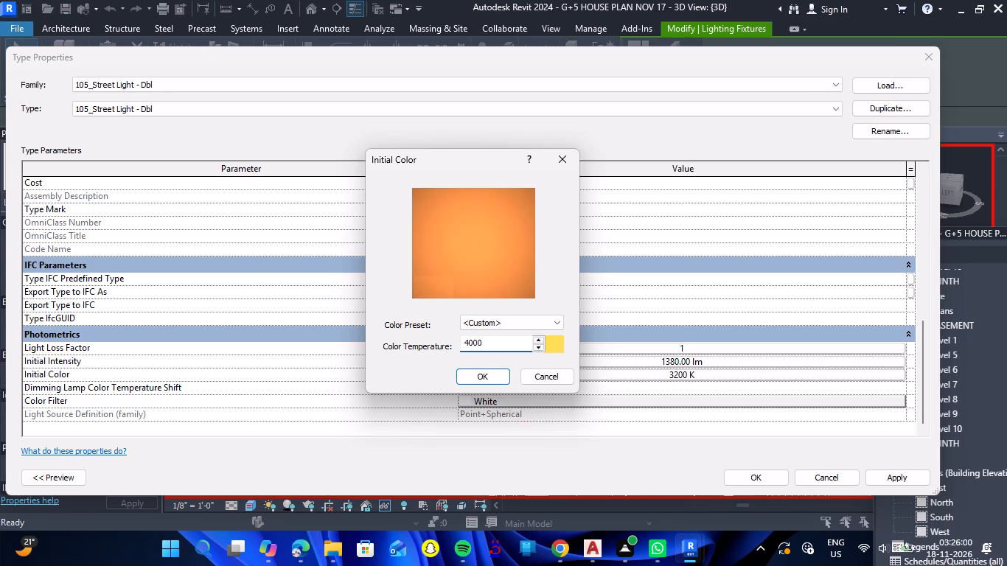
{"action": "key", "text": "Return"}
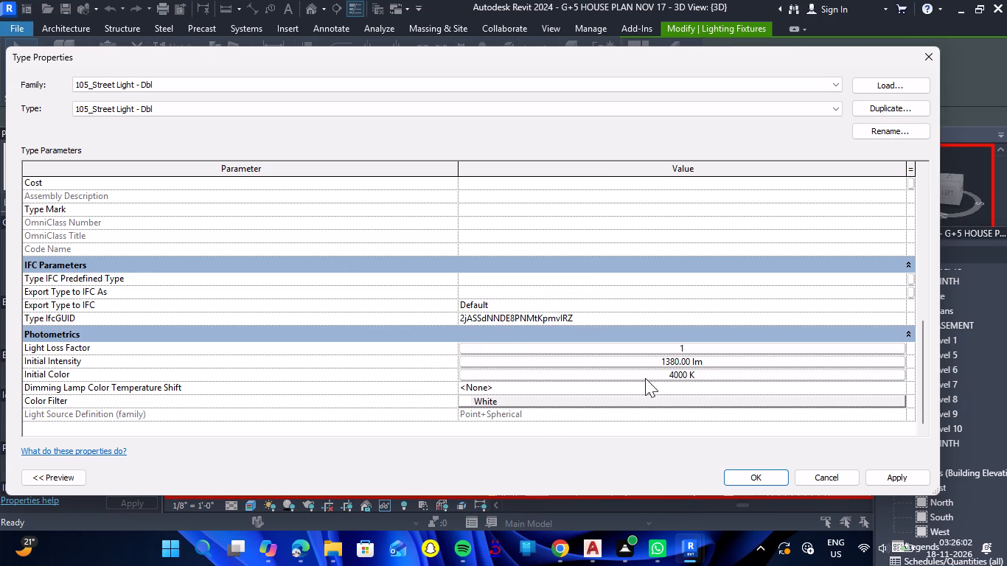
Set the initial color of the 105_Street Light - Dbl type to a custom color temperature of 6000 K and apply the type properties.
{"action": "left_click", "coordinate": [645, 378]}
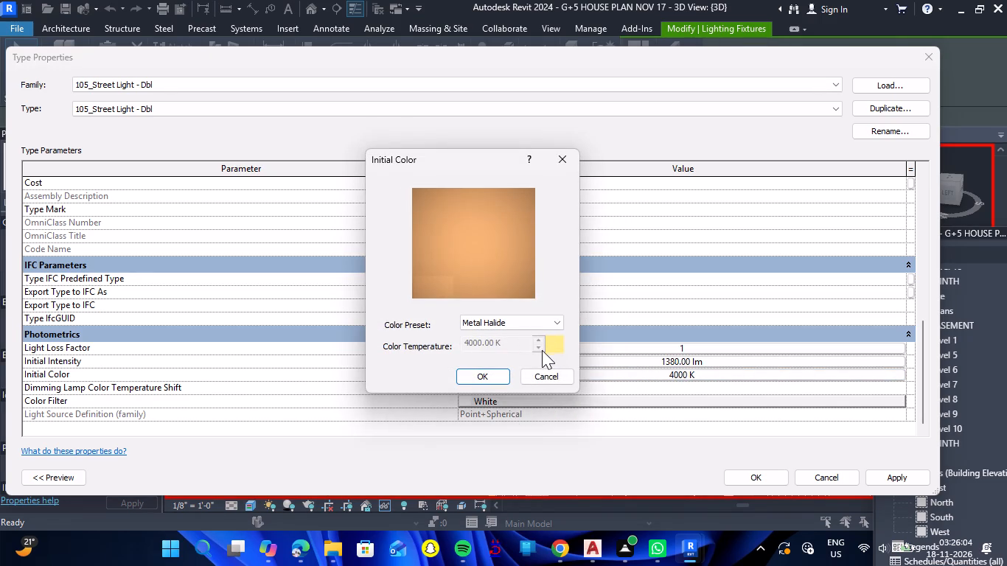
{"action": "left_click", "coordinate": [532, 330]}
{"action": "left_click", "coordinate": [534, 326]}
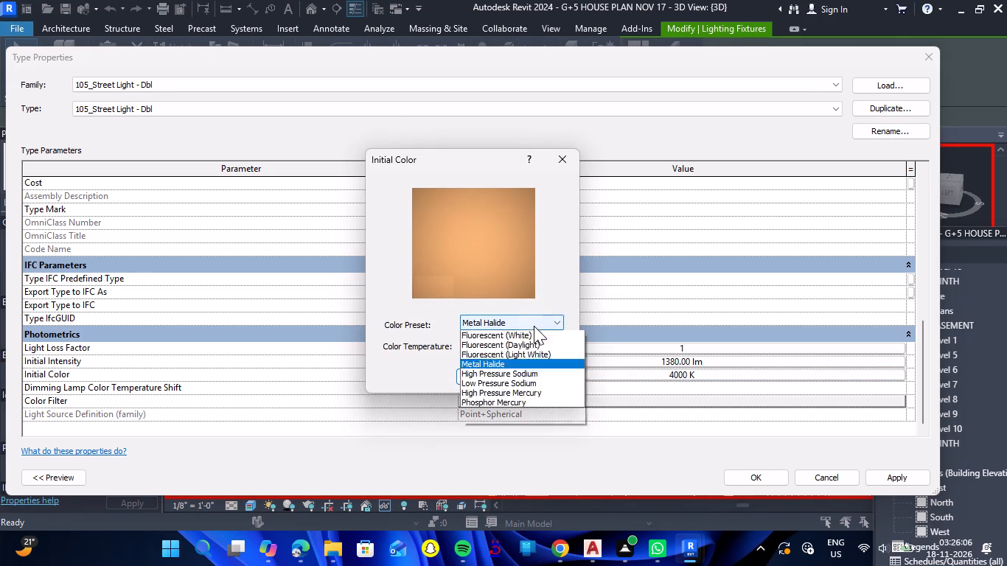
{"action": "left_click", "coordinate": [509, 335]}
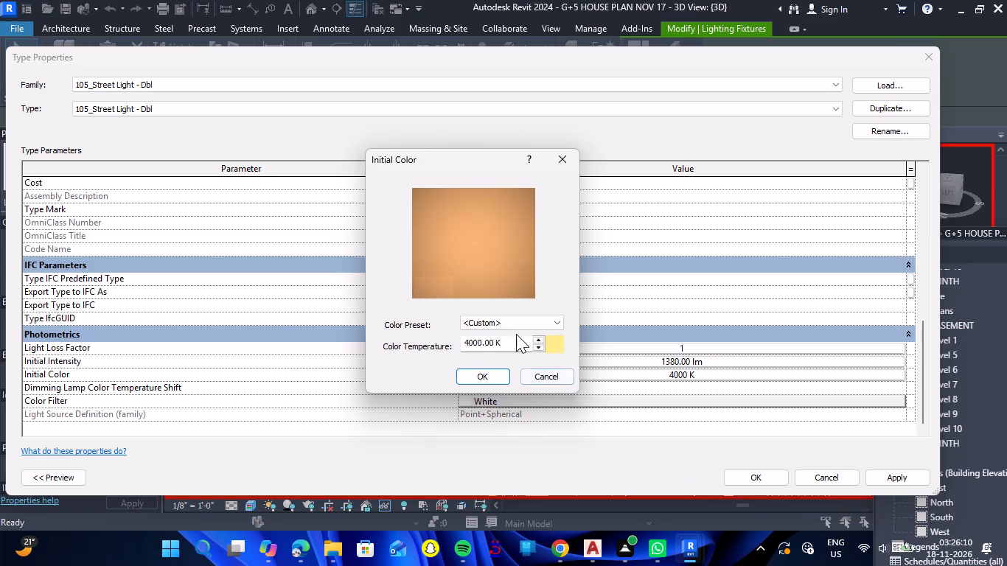
{"action": "double_click", "coordinate": [500, 344]}
{"action": "triple_click", "coordinate": [500, 344]}
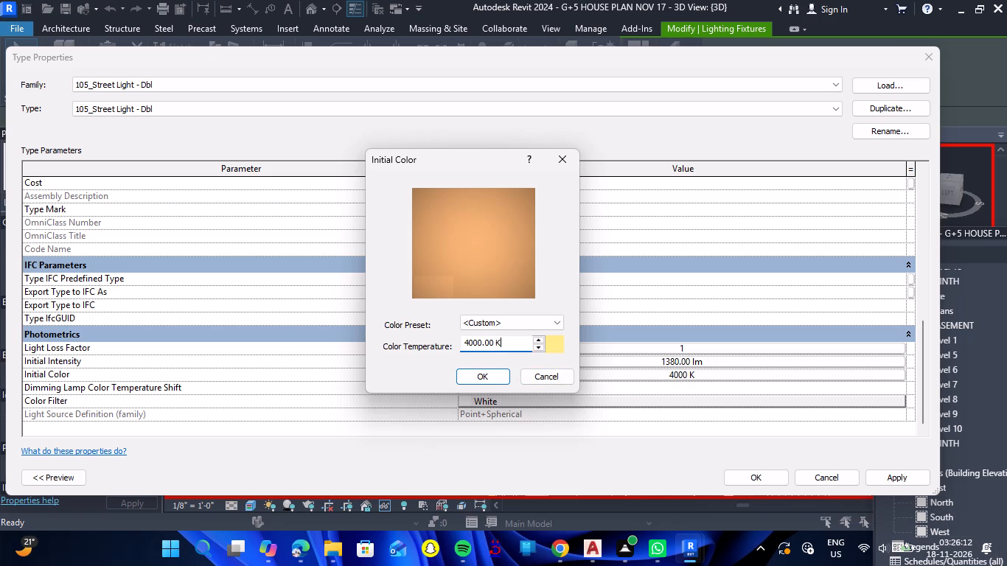
{"action": "left_click", "coordinate": [500, 344]}
{"action": "key", "text": "BackSpace"}
{"action": "key", "text": "BackSpace"}
{"action": "key", "text": "BackSpace"}
{"action": "key", "text": "BackSpace"}
{"action": "key", "text": "BackSpace"}
{"action": "key", "text": "BackSpace"}
{"action": "key", "text": "BackSpace"}
{"action": "key", "text": "BackSpace"}
{"action": "key", "text": "BackSpace"}
{"action": "key", "text": "BackSpace"}
{"action": "key", "text": "BackSpace"}
{"action": "key", "text": "BackSpace"}
{"action": "key", "text": "BackSpace"}
{"action": "key", "text": "BackSpace"}
{"action": "key", "text": "BackSpace"}
{"action": "key", "text": "BackSpace"}
{"action": "key", "text": "BackSpace"}
{"action": "key", "text": "BackSpace"}
{"action": "key", "text": "BackSpace"}
{"action": "key", "text": "BackSpace"}
{"action": "type", "text": "6000"}
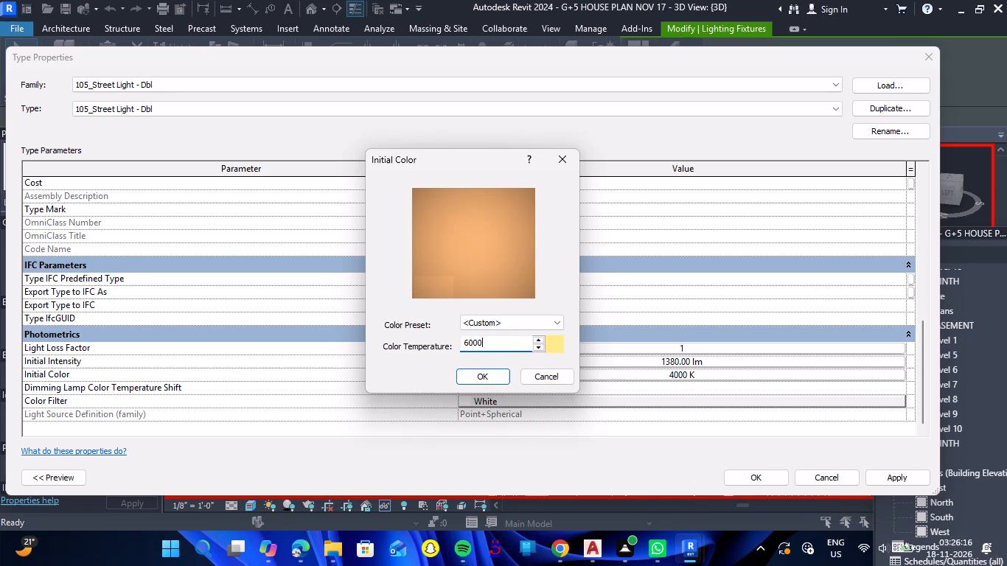
{"action": "key", "text": "Return"}
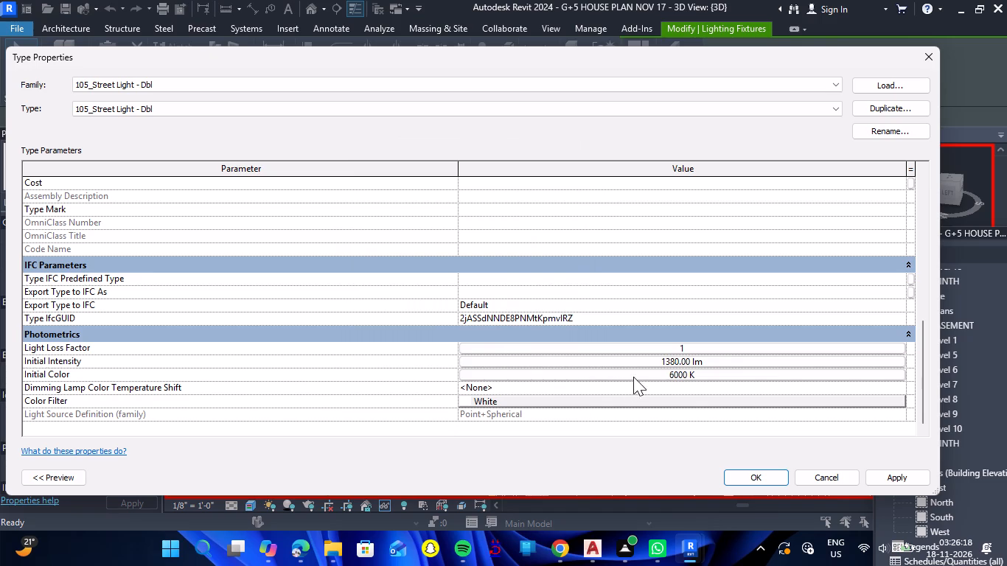
{"action": "left_click", "coordinate": [633, 377]}
{"action": "left_click", "coordinate": [497, 374]}
{"action": "scroll", "coordinate": [518, 354], "scroll_direction": "up", "scroll_amount": 6}
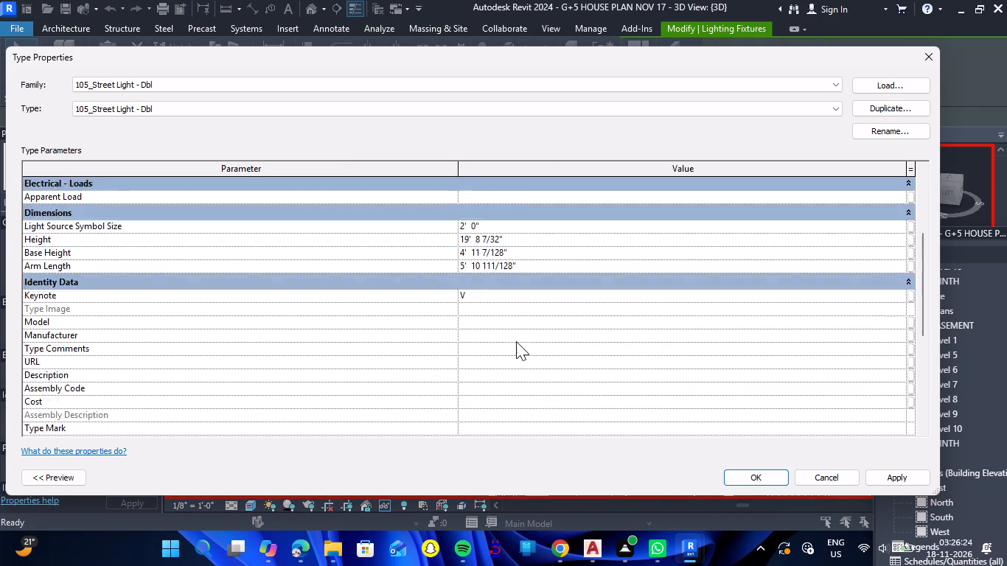
{"action": "scroll", "coordinate": [516, 341], "scroll_direction": "up", "scroll_amount": 7}
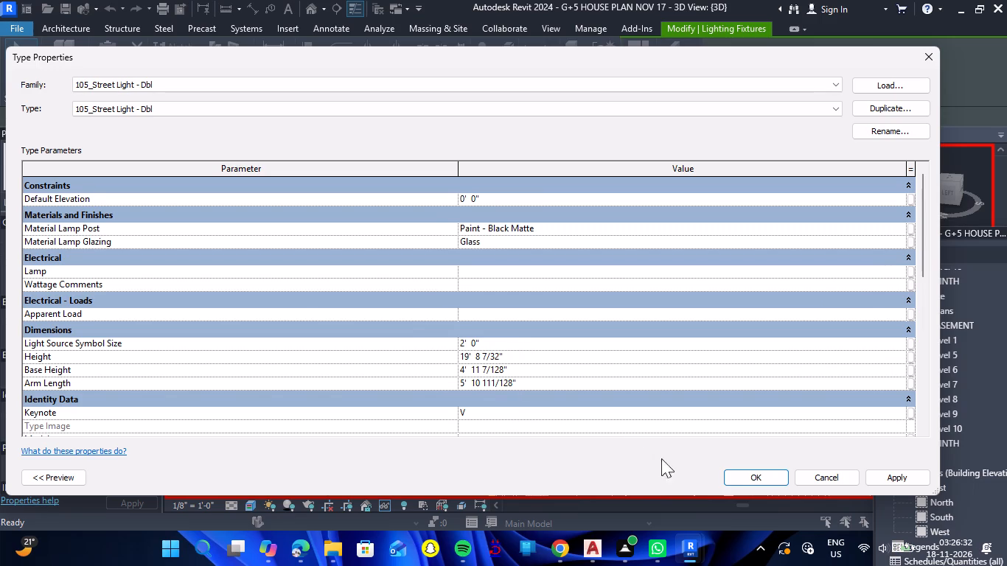
{"action": "left_click", "coordinate": [742, 479]}
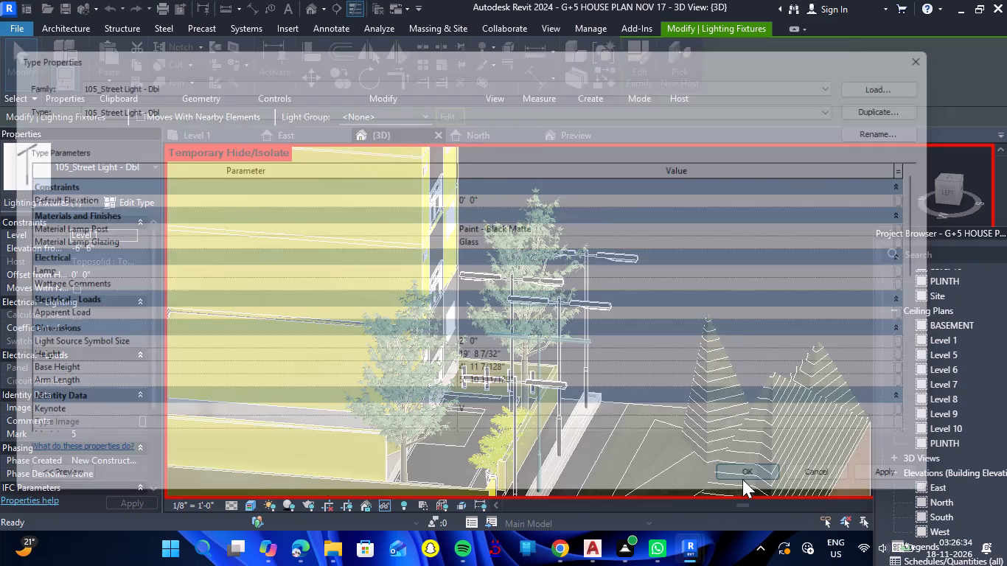
Paint the grey wall face around the lower-storey window, behind the trees at the tower's corner, with the Parking Stripe material.
{"action": "scroll", "coordinate": [643, 340], "scroll_direction": "down", "scroll_amount": 2}
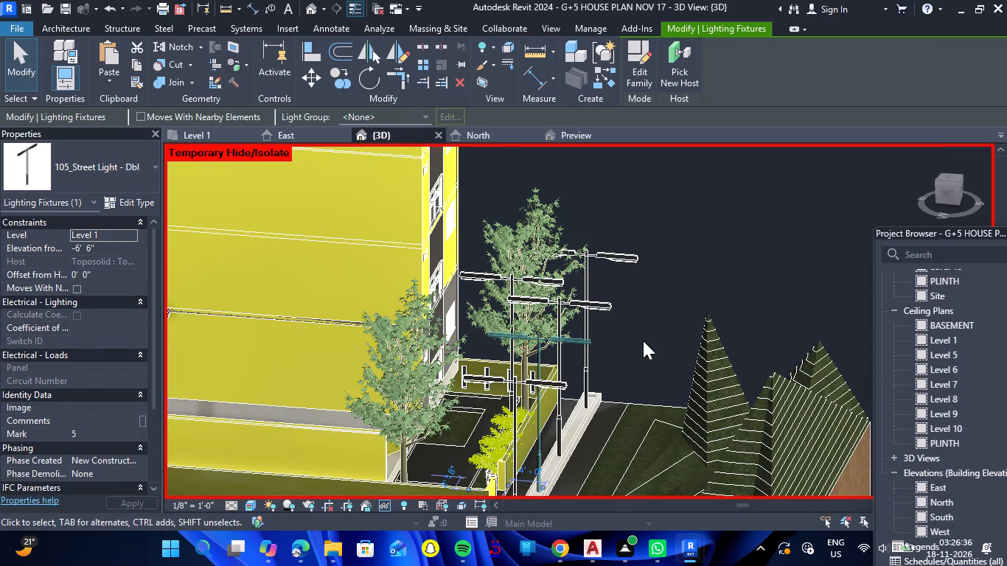
{"action": "scroll", "coordinate": [643, 340], "scroll_direction": "down", "scroll_amount": 1}
{"action": "scroll", "coordinate": [532, 329], "scroll_direction": "up", "scroll_amount": 9}
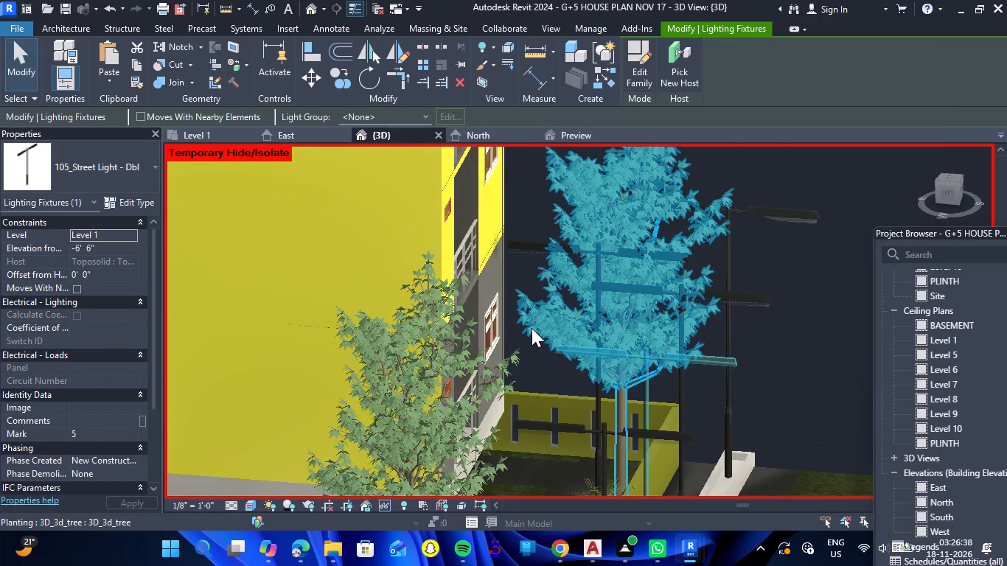
{"action": "type", "text": "PT"}
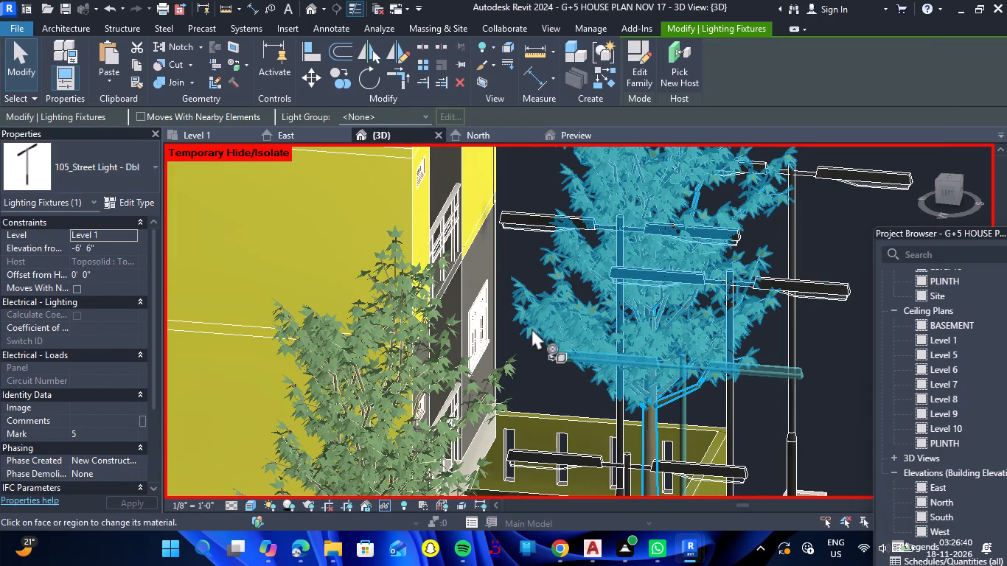
{"action": "left_click", "coordinate": [181, 315]}
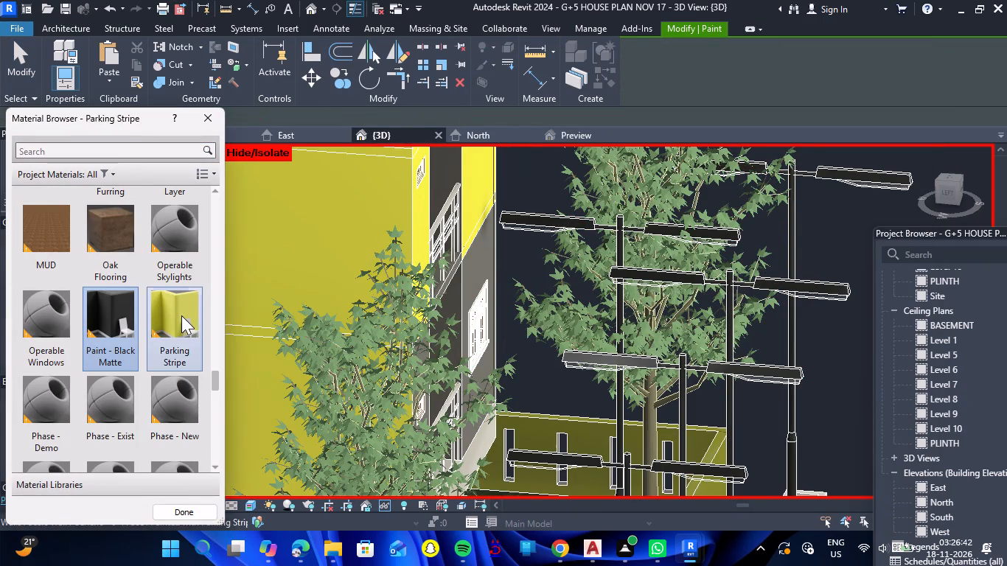
{"action": "left_click", "coordinate": [477, 278]}
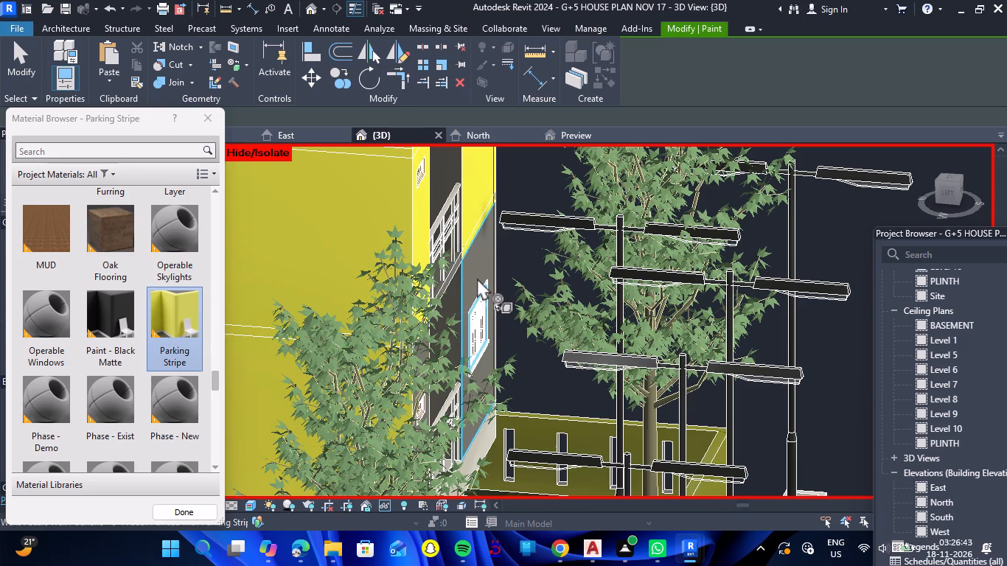
Try to paint the dark horizontal band on the tower's large yellow side wall with Parking Stripe, including the part behind the tree.
{"action": "scroll", "coordinate": [477, 278], "scroll_direction": "down", "scroll_amount": 3}
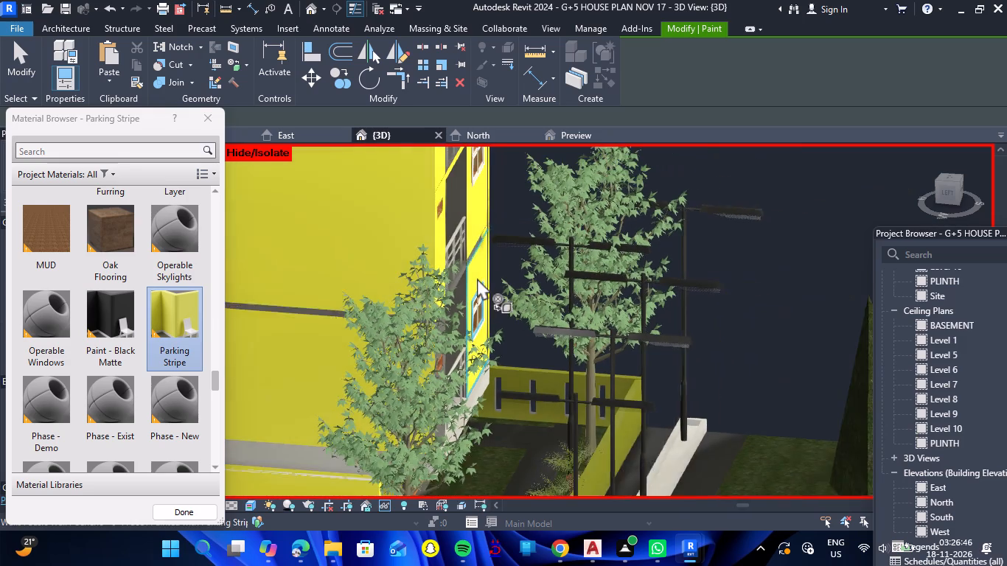
{"action": "scroll", "coordinate": [477, 278], "scroll_direction": "down", "scroll_amount": 2}
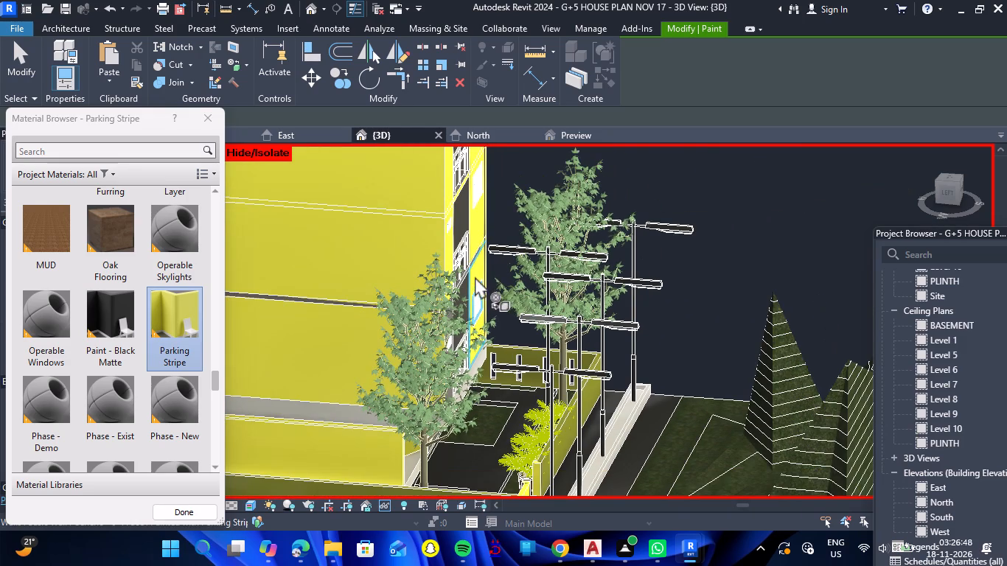
{"action": "scroll", "coordinate": [305, 304], "scroll_direction": "up", "scroll_amount": 9}
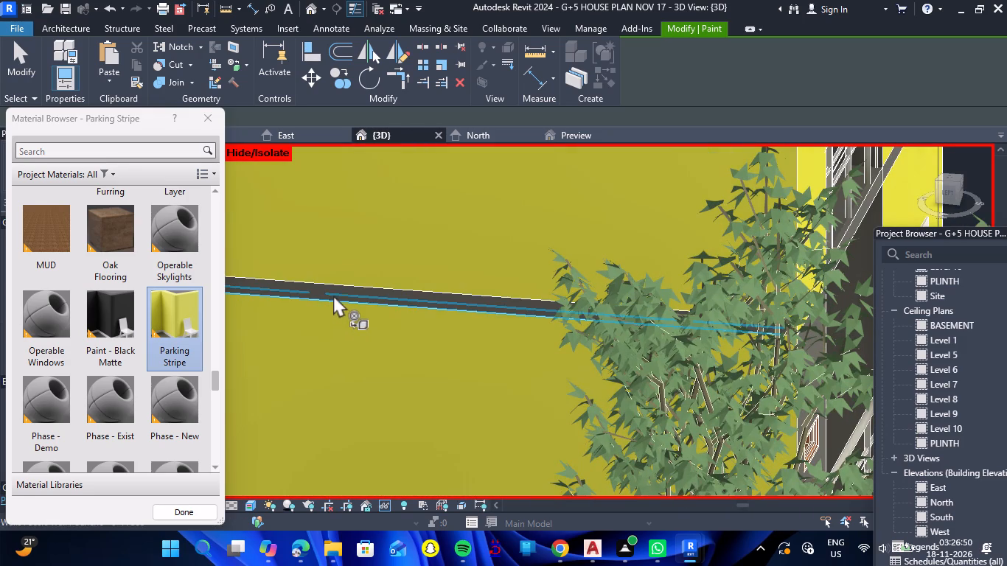
{"action": "scroll", "coordinate": [339, 292], "scroll_direction": "up", "scroll_amount": 8}
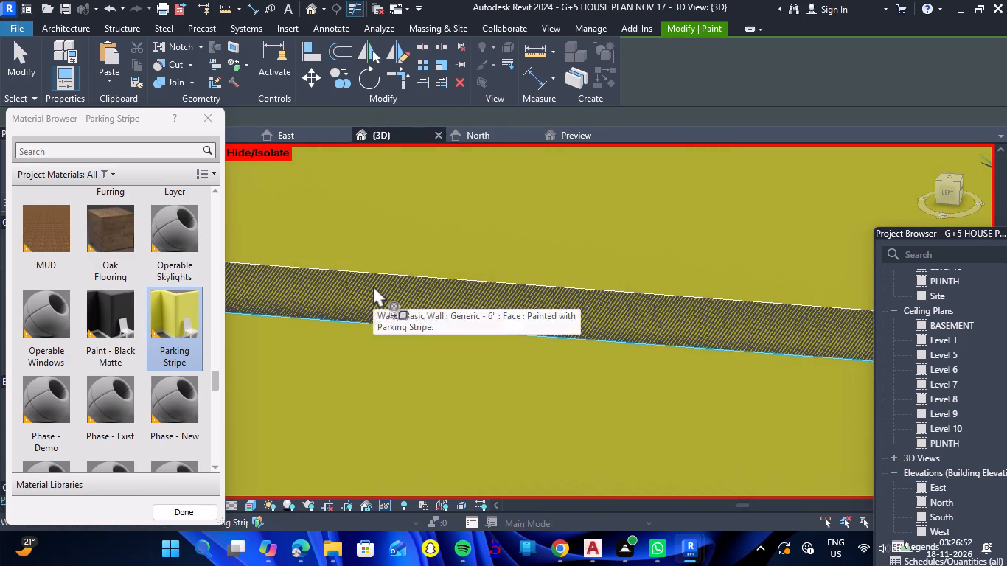
{"action": "left_click", "coordinate": [373, 285]}
{"action": "scroll", "coordinate": [373, 288], "scroll_direction": "down", "scroll_amount": 8}
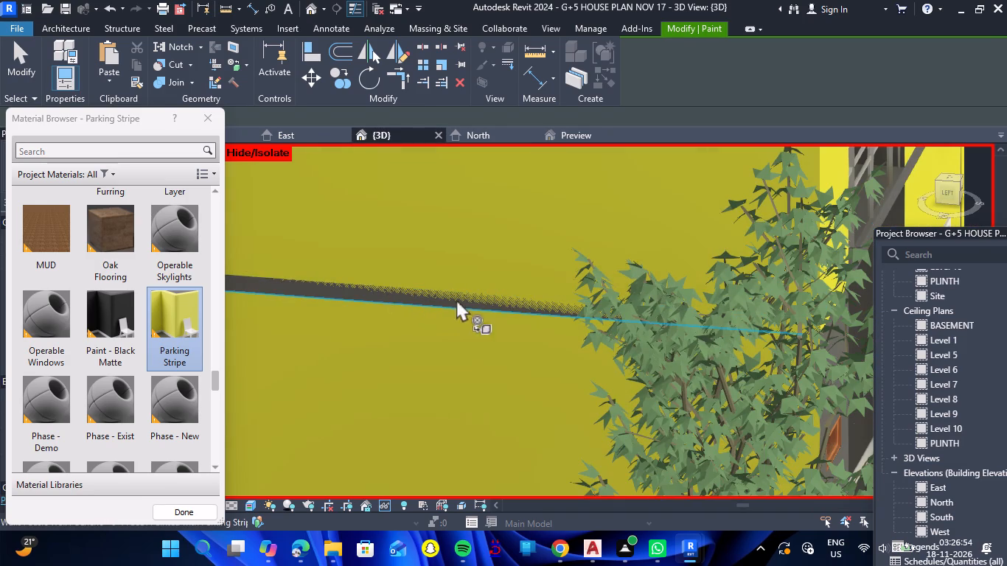
{"action": "scroll", "coordinate": [774, 318], "scroll_direction": "up", "scroll_amount": 6}
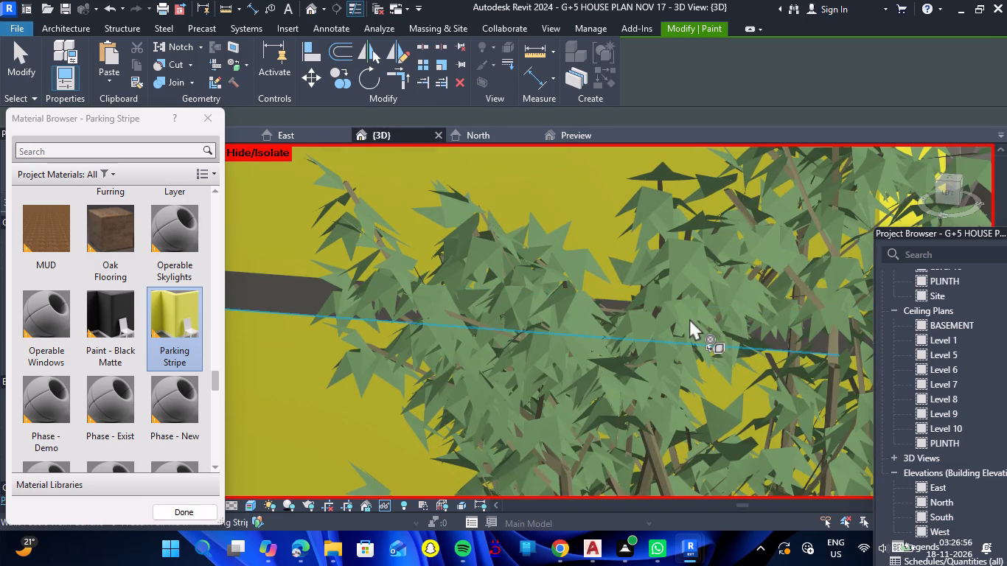
{"action": "scroll", "coordinate": [623, 302], "scroll_direction": "up", "scroll_amount": 6}
{"action": "left_click", "coordinate": [622, 302]}
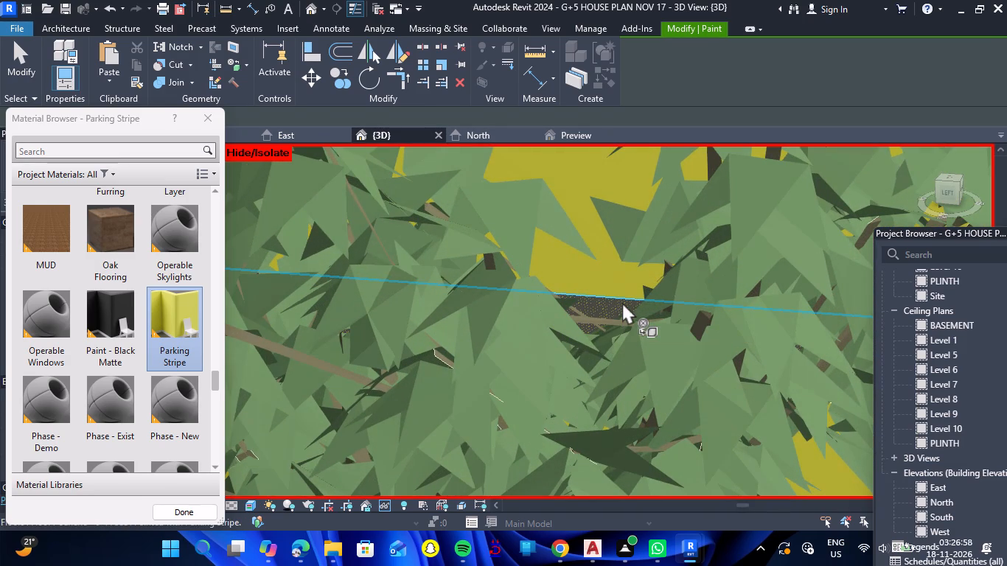
{"action": "left_click", "coordinate": [610, 304]}
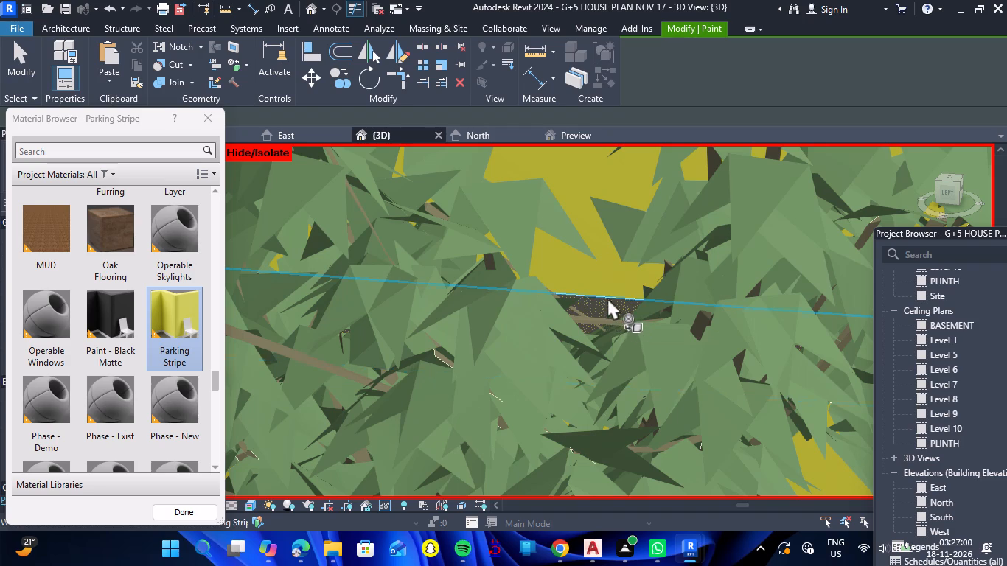
Try to paint the same dark band with Parking Stripe at its far end beside the street light, and finish painting.
{"action": "scroll", "coordinate": [599, 291], "scroll_direction": "down", "scroll_amount": 15}
{"action": "scroll", "coordinate": [599, 291], "scroll_direction": "down", "scroll_amount": 10}
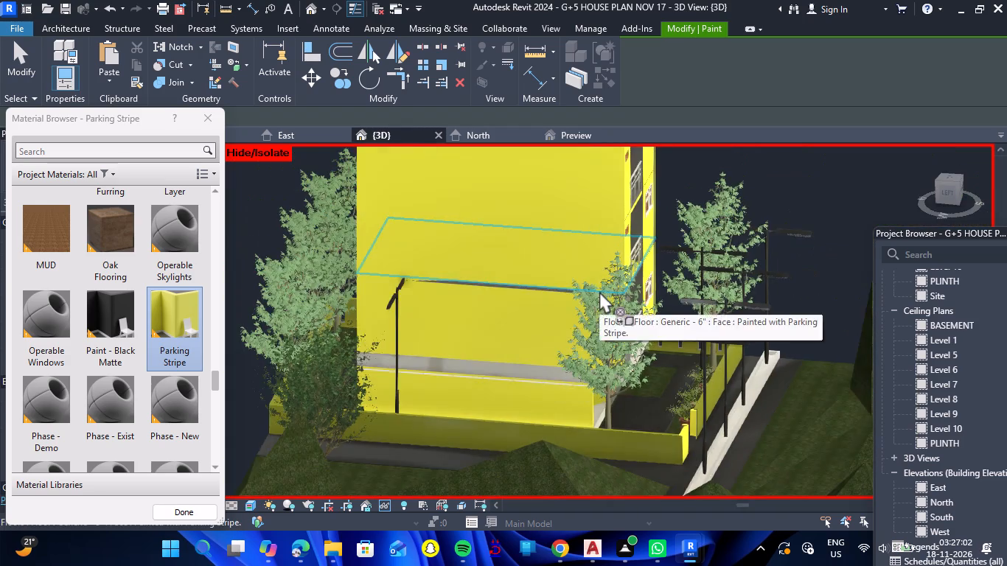
{"action": "scroll", "coordinate": [415, 275], "scroll_direction": "up", "scroll_amount": 17}
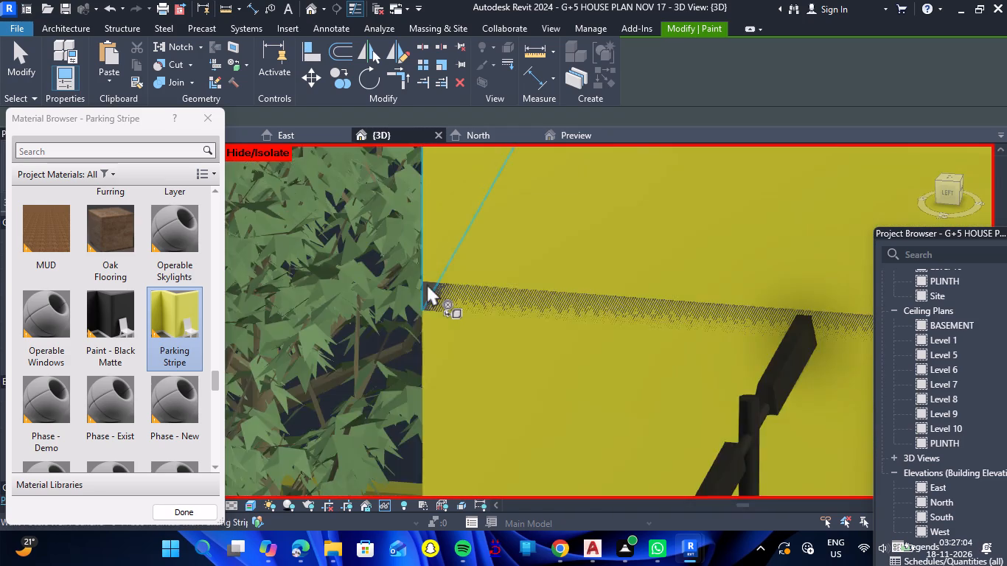
{"action": "scroll", "coordinate": [427, 284], "scroll_direction": "up", "scroll_amount": 11}
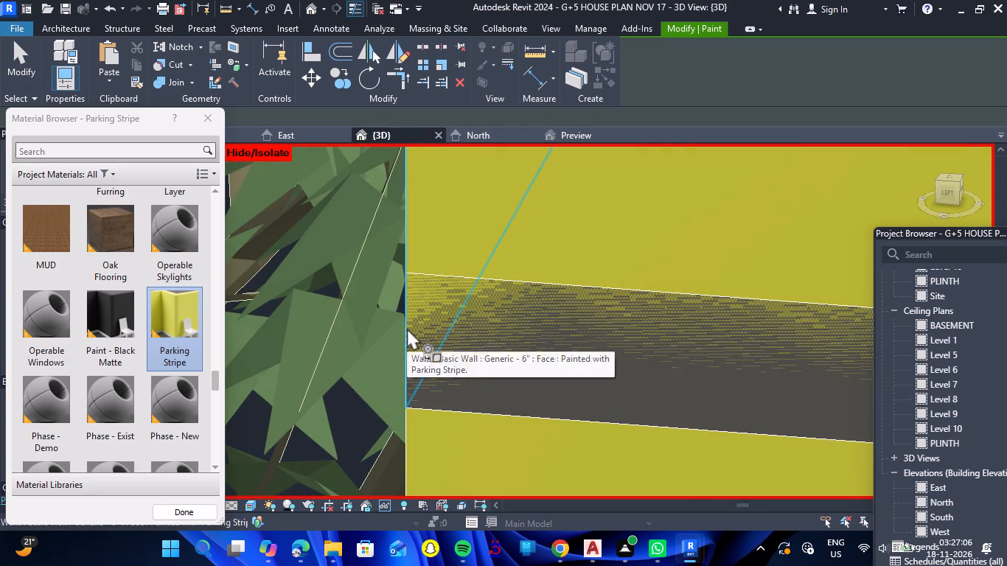
{"action": "double_click", "coordinate": [414, 394]}
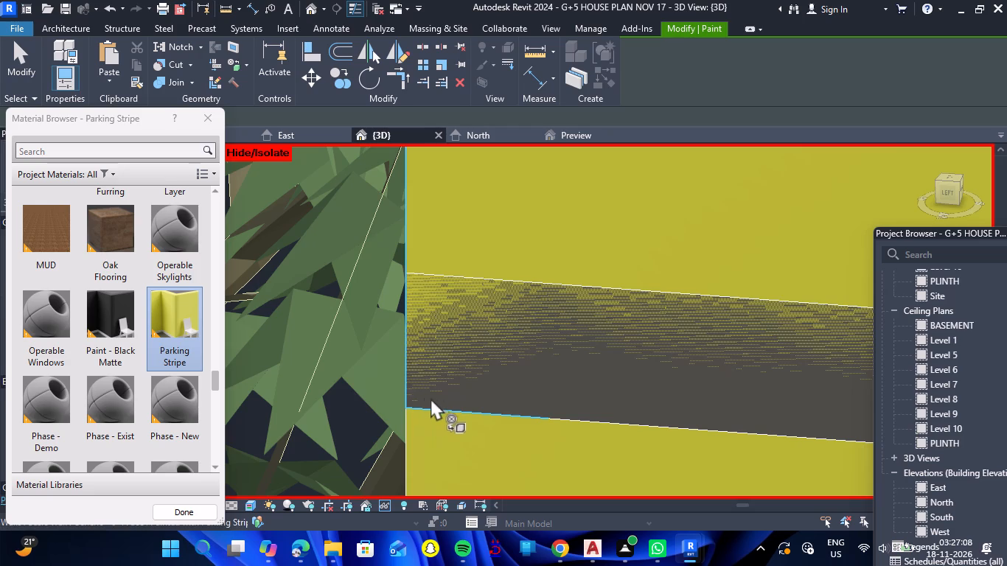
{"action": "scroll", "coordinate": [452, 388], "scroll_direction": "up", "scroll_amount": 5}
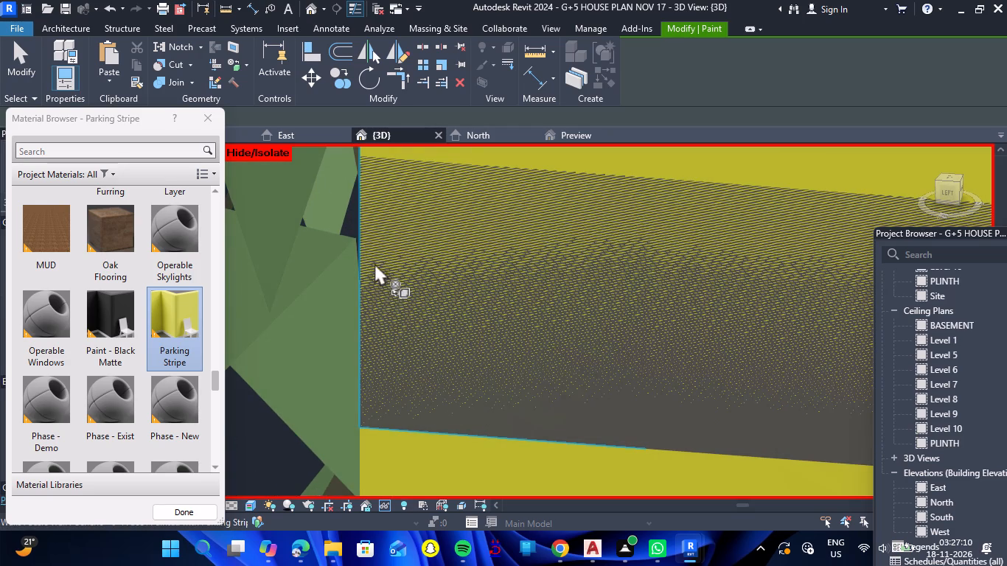
{"action": "left_click", "coordinate": [491, 404]}
{"action": "scroll", "coordinate": [508, 401], "scroll_direction": "down", "scroll_amount": 6}
{"action": "scroll", "coordinate": [586, 396], "scroll_direction": "down", "scroll_amount": 3}
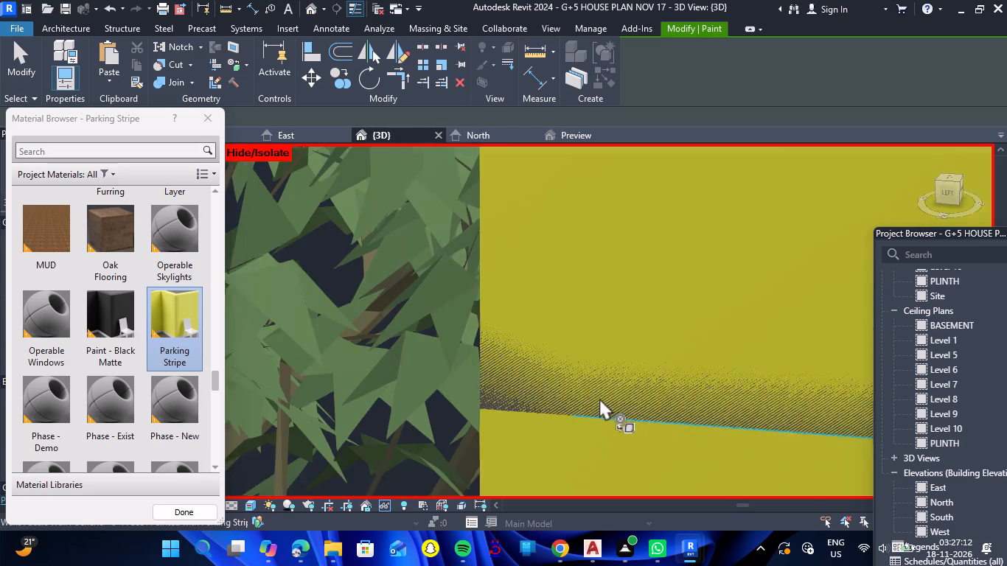
{"action": "left_click", "coordinate": [599, 397]}
{"action": "left_click", "coordinate": [621, 394]}
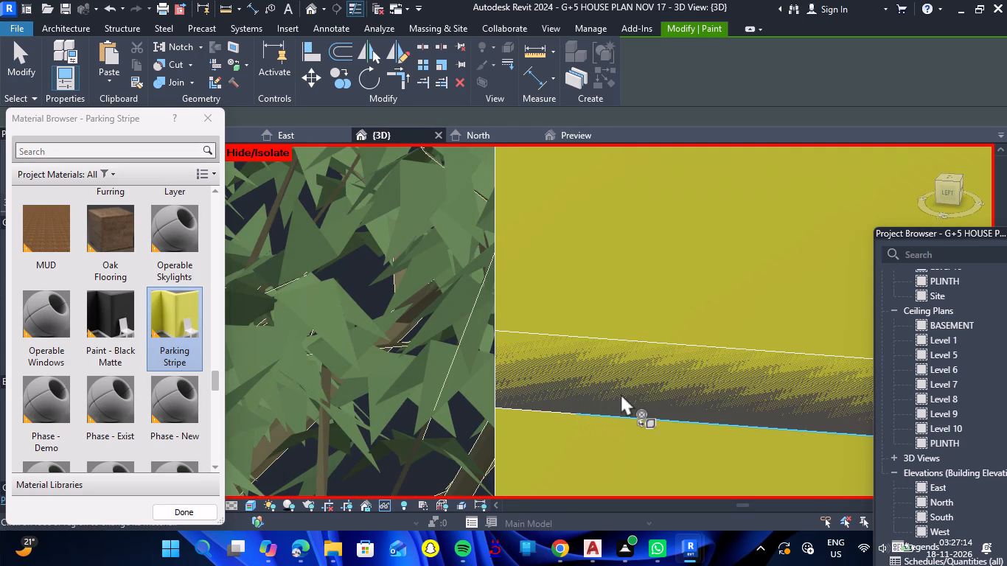
{"action": "key", "text": "Escape"}
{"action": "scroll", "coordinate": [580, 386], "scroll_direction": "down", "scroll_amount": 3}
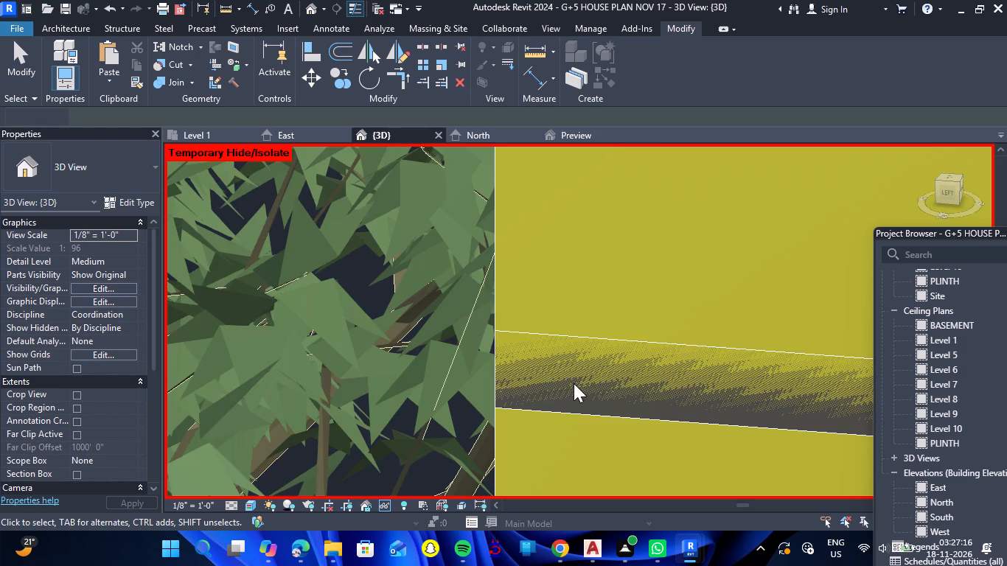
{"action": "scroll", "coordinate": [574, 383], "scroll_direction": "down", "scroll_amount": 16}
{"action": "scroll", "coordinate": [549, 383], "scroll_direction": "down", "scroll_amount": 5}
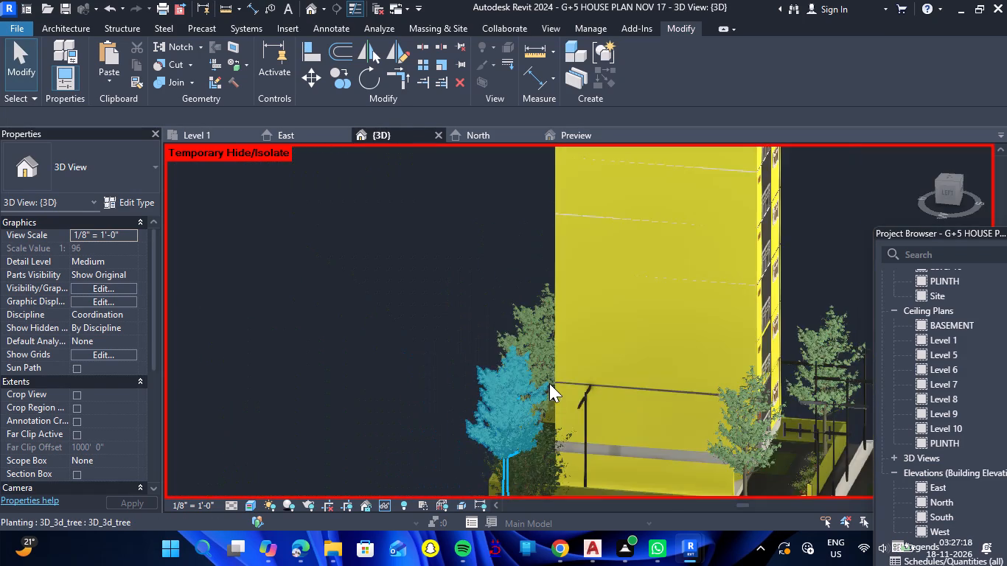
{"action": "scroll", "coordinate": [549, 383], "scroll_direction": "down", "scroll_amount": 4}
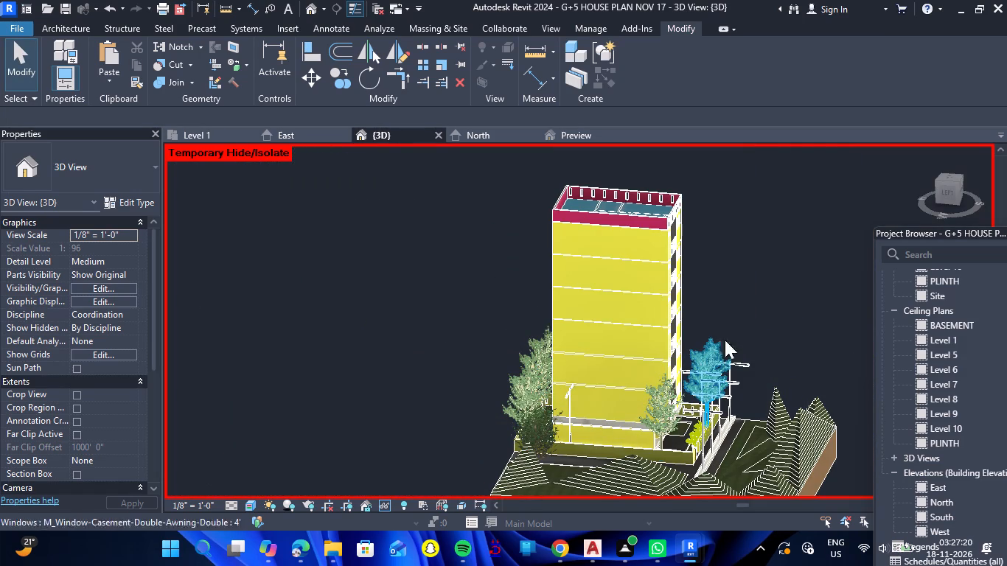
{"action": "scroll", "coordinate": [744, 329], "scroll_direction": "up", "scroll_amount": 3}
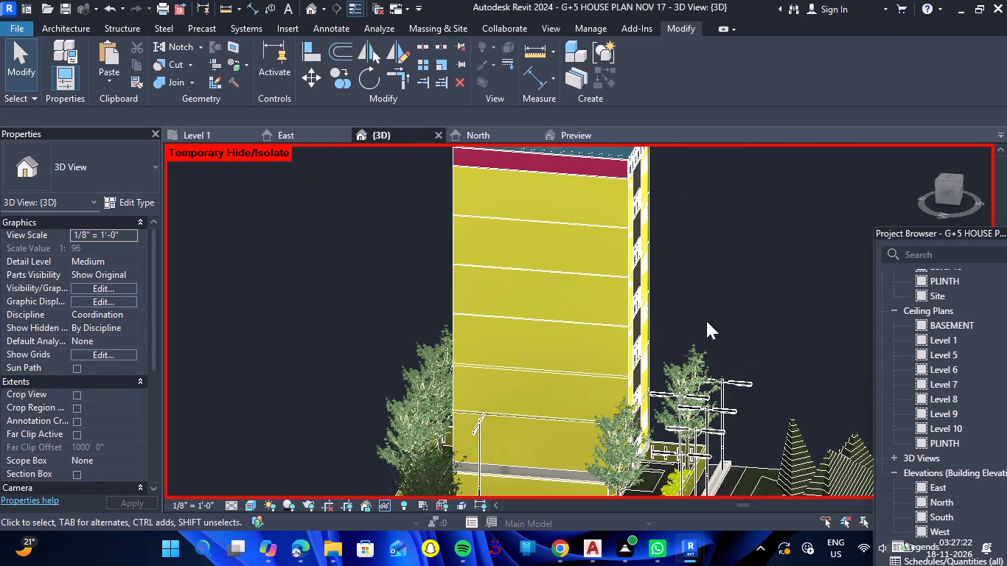
Start placing a component and browse for a family to load, going to the India family library of RVT 2024 on drive C.
{"action": "left_click", "coordinate": [71, 28]}
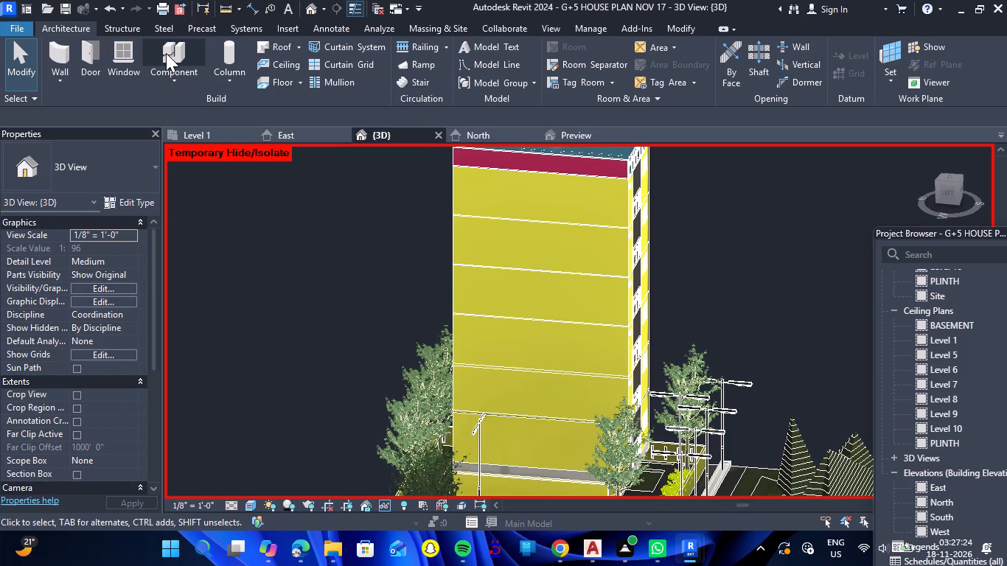
{"action": "left_click", "coordinate": [167, 53]}
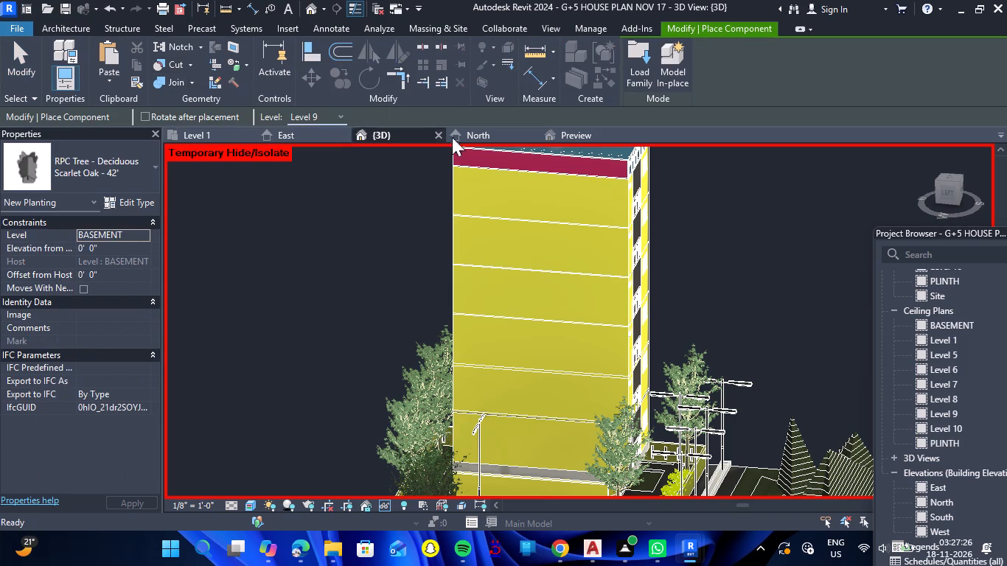
{"action": "left_click", "coordinate": [634, 77]}
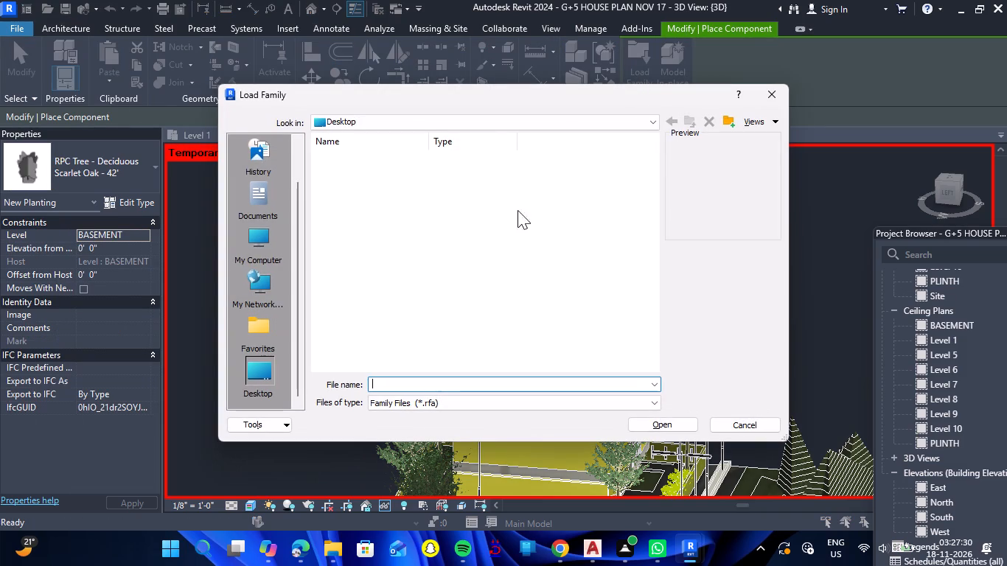
{"action": "scroll", "coordinate": [565, 252], "scroll_direction": "down", "scroll_amount": 1}
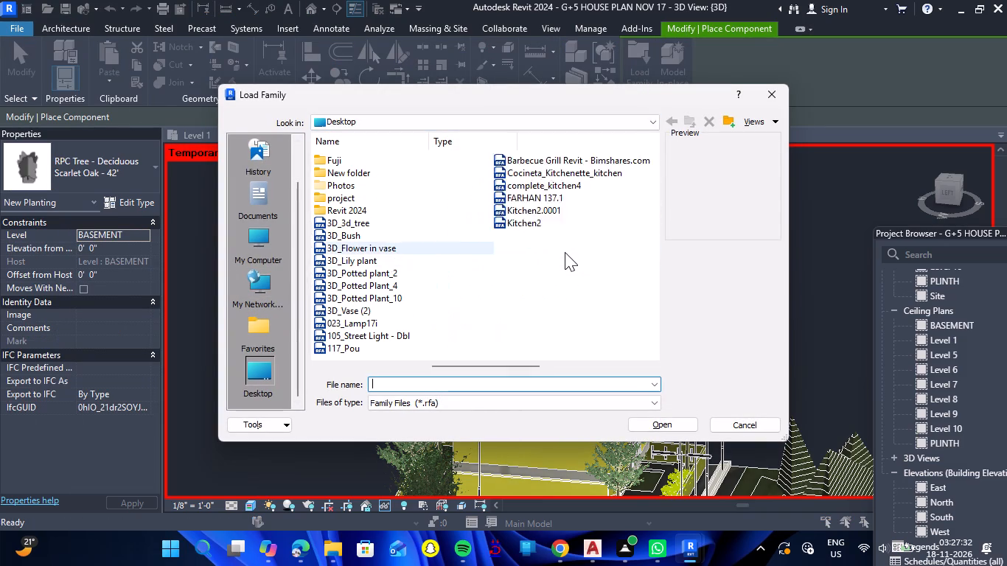
{"action": "scroll", "coordinate": [565, 252], "scroll_direction": "down", "scroll_amount": 1}
{"action": "scroll", "coordinate": [565, 251], "scroll_direction": "up", "scroll_amount": 2}
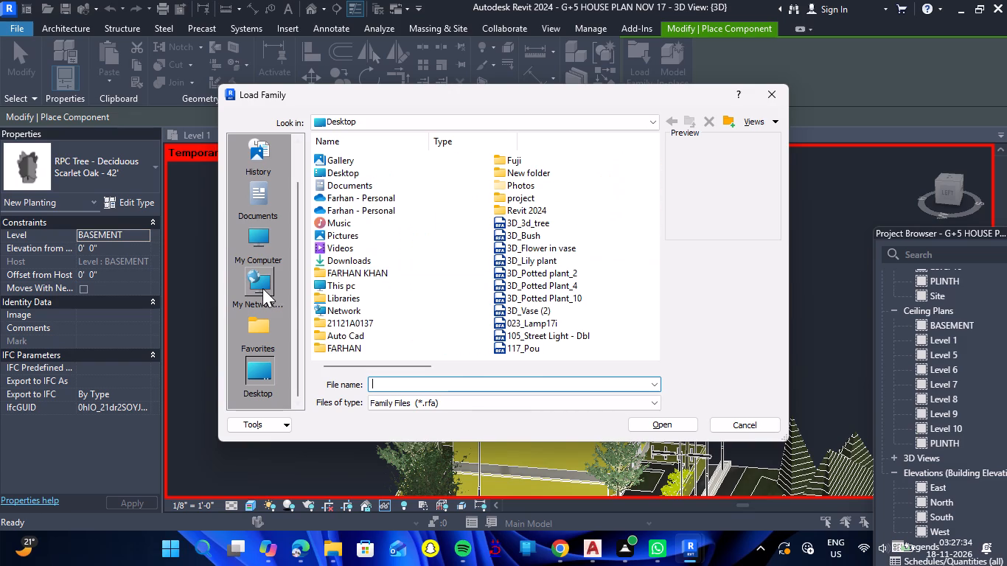
{"action": "left_click", "coordinate": [272, 248]}
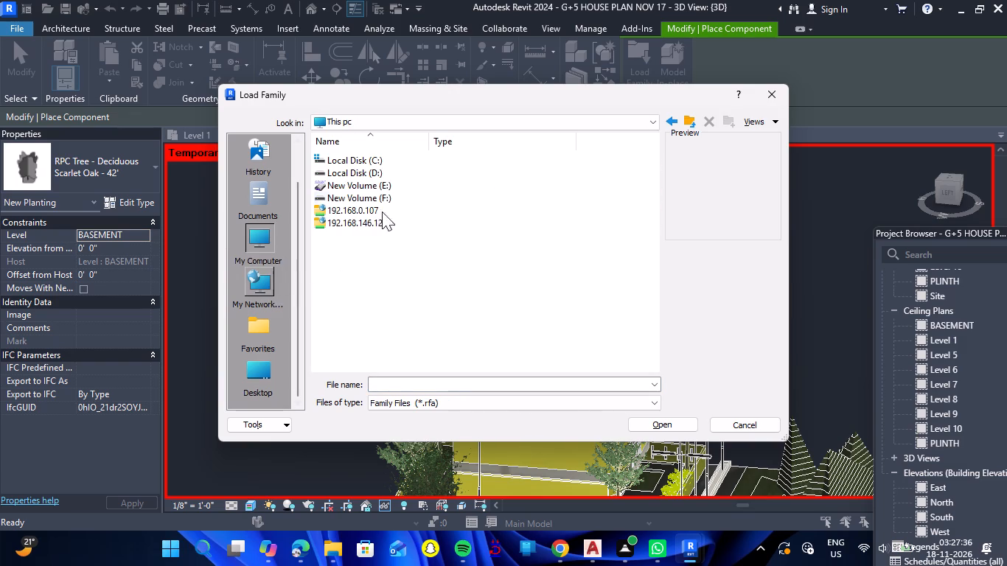
{"action": "double_click", "coordinate": [379, 161]}
{"action": "double_click", "coordinate": [363, 275]}
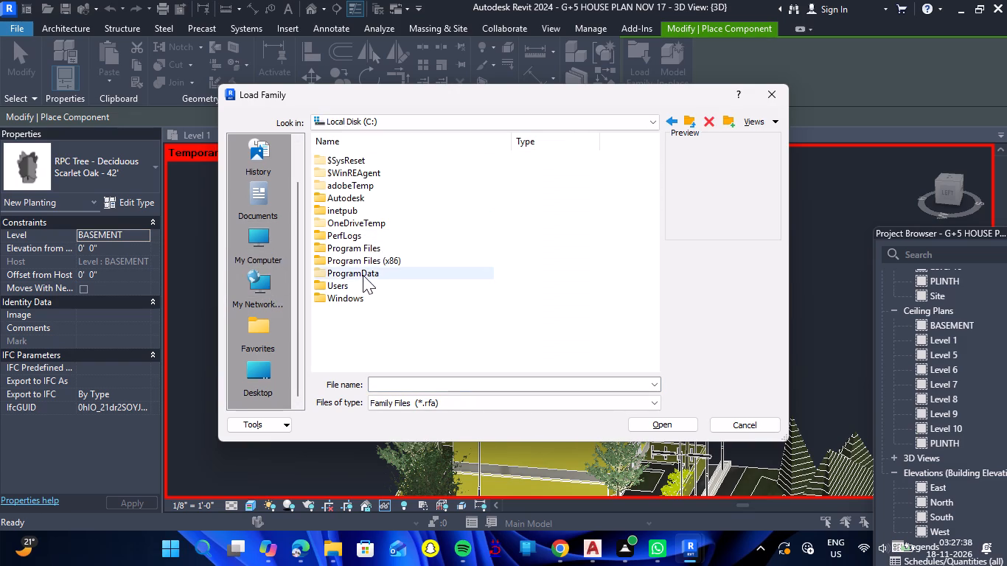
{"action": "double_click", "coordinate": [379, 172]}
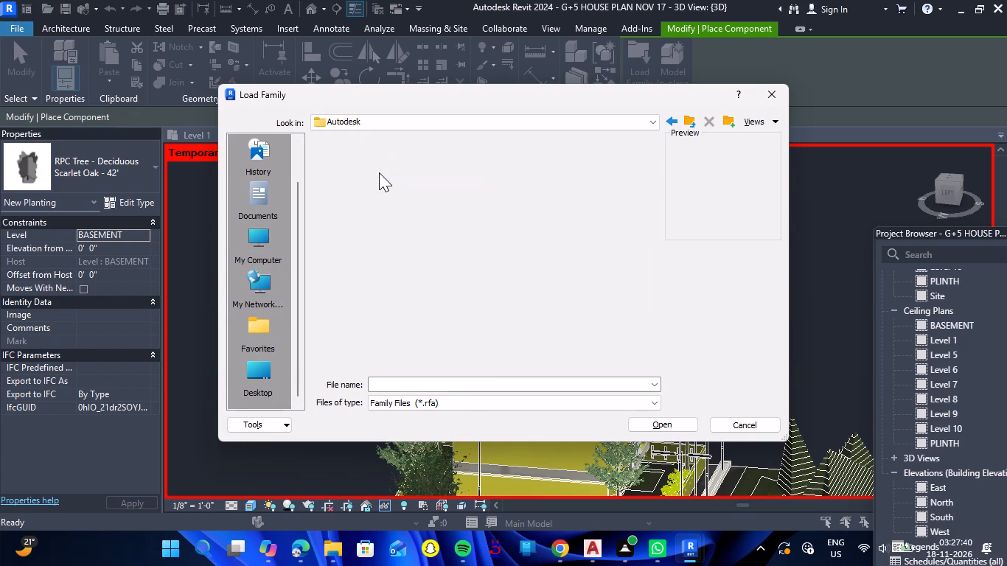
{"action": "double_click", "coordinate": [536, 287]}
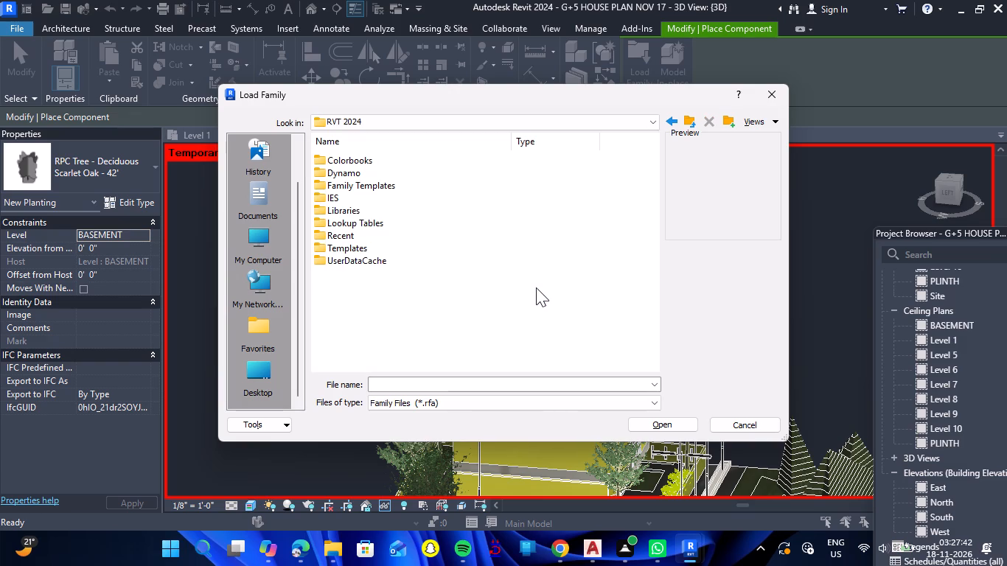
{"action": "double_click", "coordinate": [360, 188]}
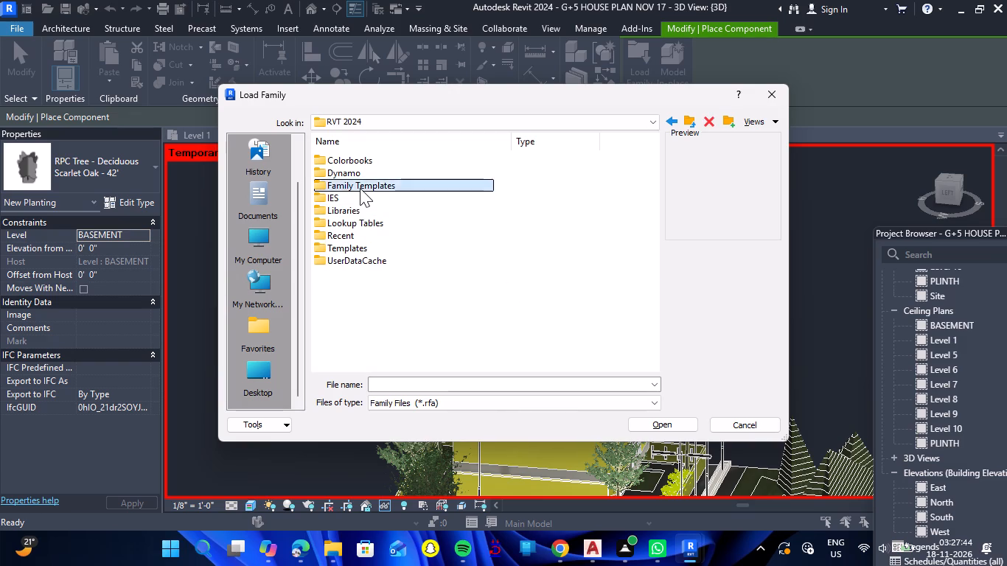
{"action": "double_click", "coordinate": [358, 251]}
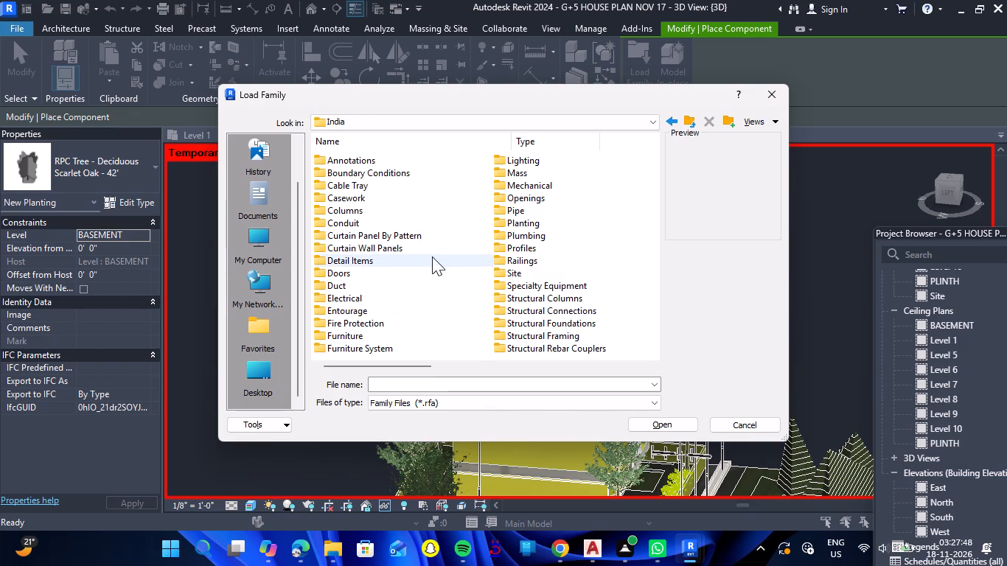
Open the library's external MEP lighting families and preview them from M_Bollard Light to M_Street Light - Standard for loading.
{"action": "left_click", "coordinate": [542, 161]}
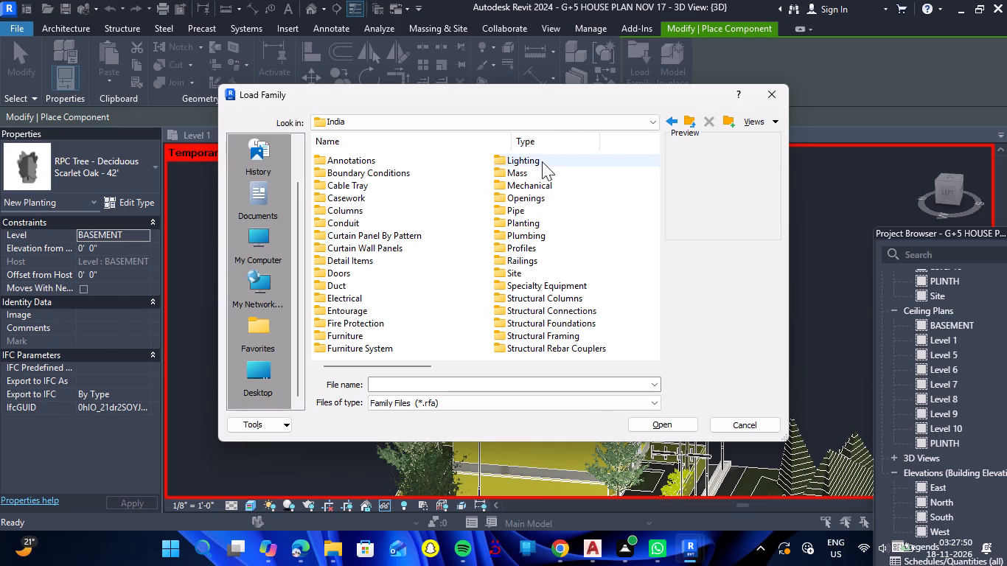
{"action": "left_click", "coordinate": [541, 161]}
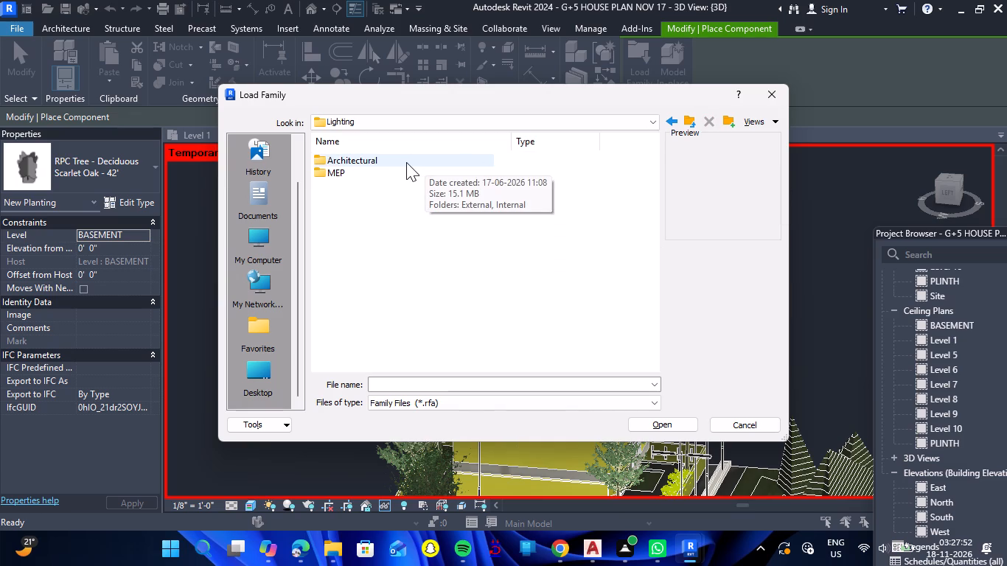
{"action": "double_click", "coordinate": [371, 167]}
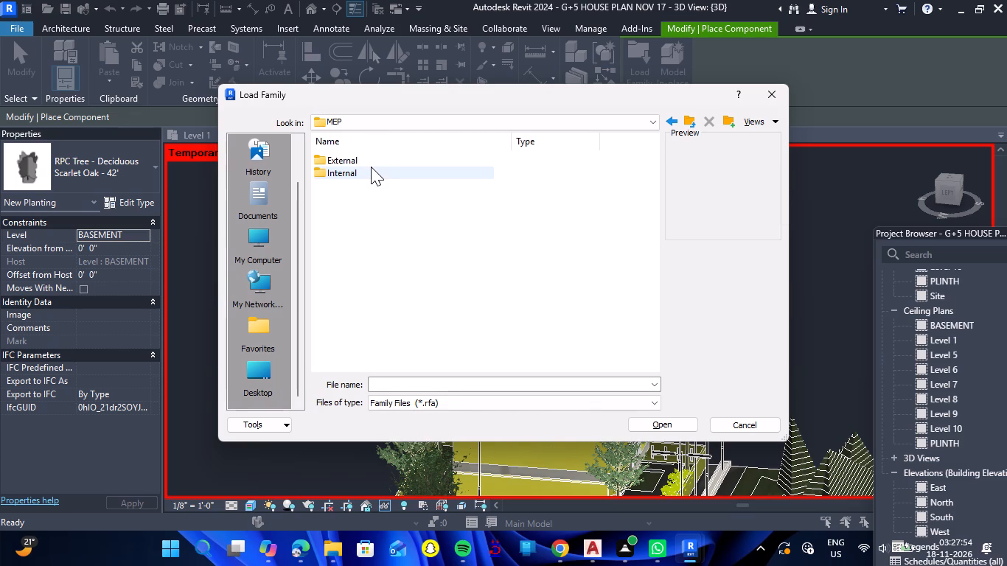
{"action": "double_click", "coordinate": [370, 156]}
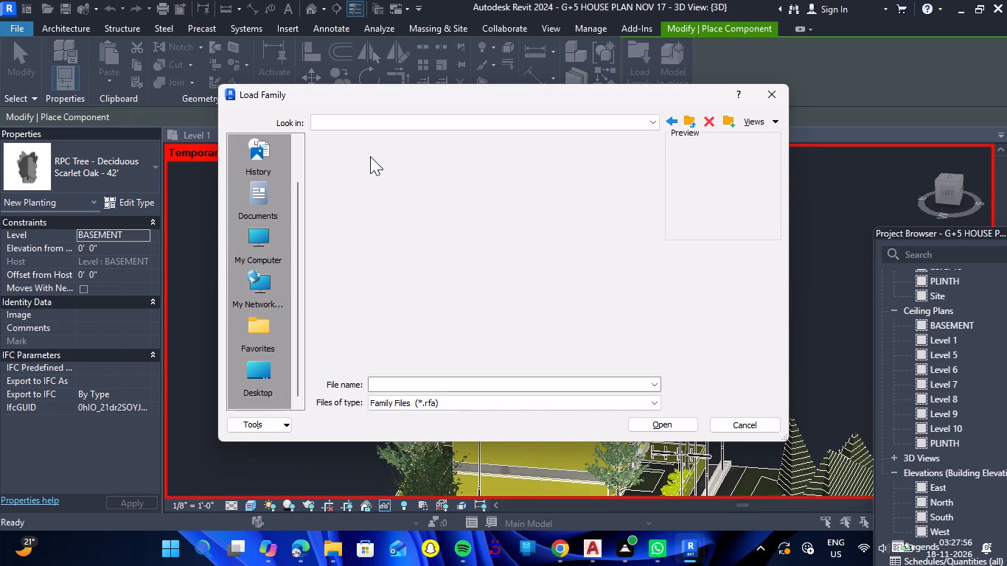
{"action": "left_click", "coordinate": [370, 156]}
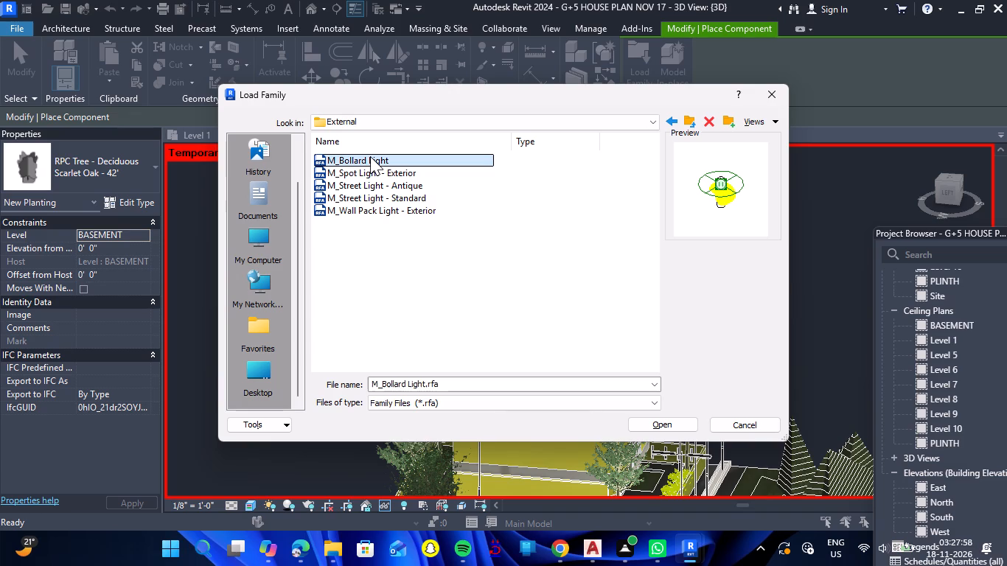
{"action": "key", "text": "Down"}
{"action": "key", "text": "Down"}
{"action": "key", "text": "Down"}
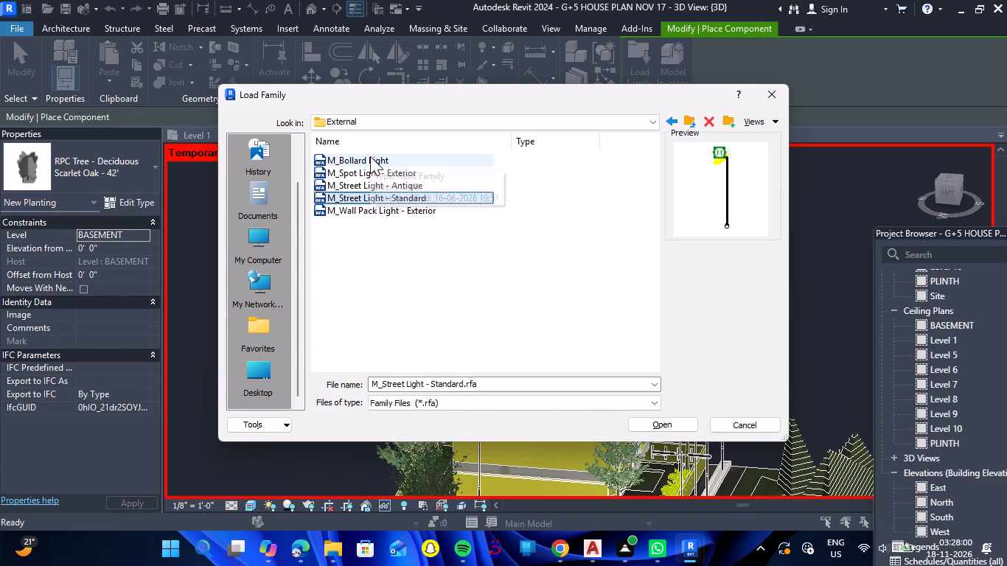
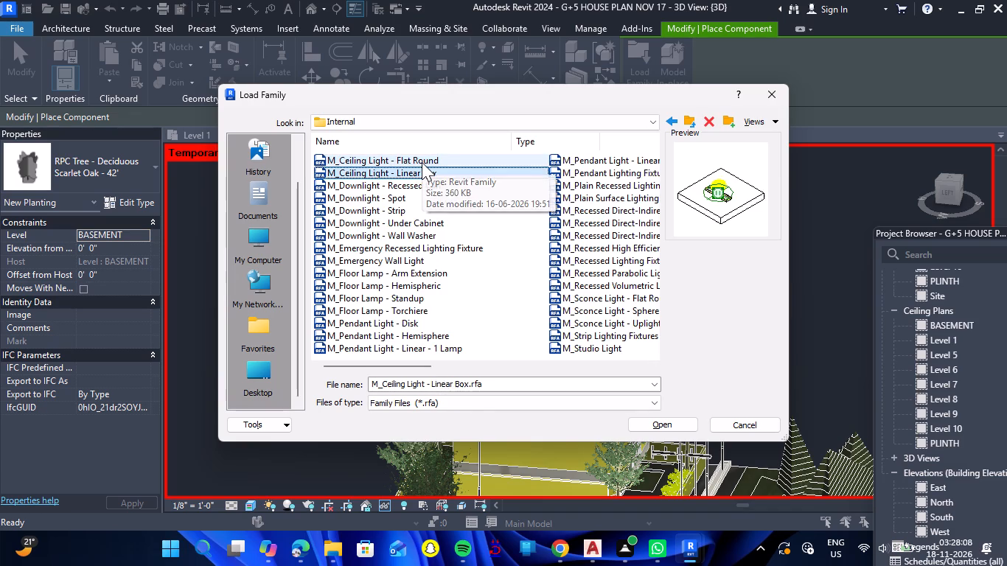
Examine the previews of the lighting fixture families in the Internal folder, from the ceiling lights through downlights, floor lamps, pendants and sconces.
{"action": "key", "text": "Down"}
{"action": "key", "text": "Down"}
{"action": "key", "text": "Down"}
{"action": "key", "text": "Down"}
{"action": "key", "text": "Down"}
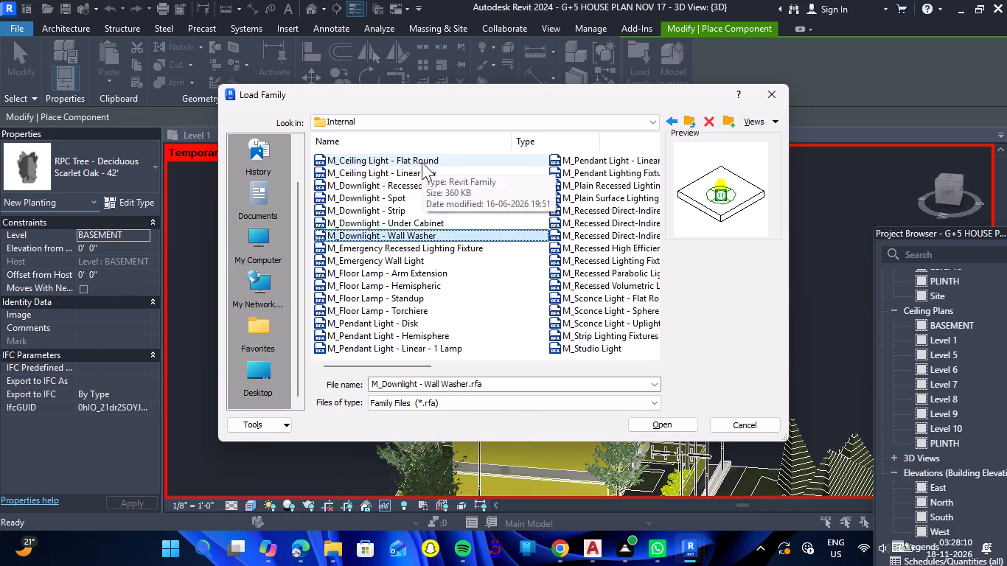
{"action": "key", "text": "Down"}
{"action": "key", "text": "Down"}
{"action": "key", "text": "Down"}
{"action": "key", "text": "Down"}
{"action": "key", "text": "Down"}
{"action": "key", "text": "Down"}
{"action": "key", "text": "Down"}
{"action": "key", "text": "Down"}
{"action": "key", "text": "Down"}
{"action": "key", "text": "Down"}
{"action": "key", "text": "Down"}
{"action": "key", "text": "Down"}
{"action": "key", "text": "Down"}
{"action": "key", "text": "Down"}
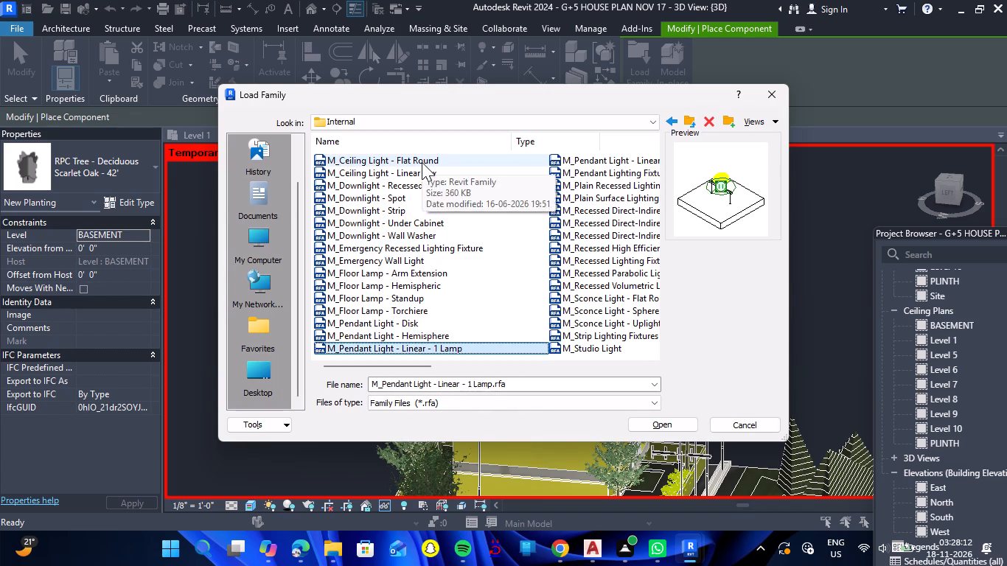
{"action": "key", "text": "Down"}
{"action": "key", "text": "Down"}
{"action": "key", "text": "Down"}
{"action": "key", "text": "Down"}
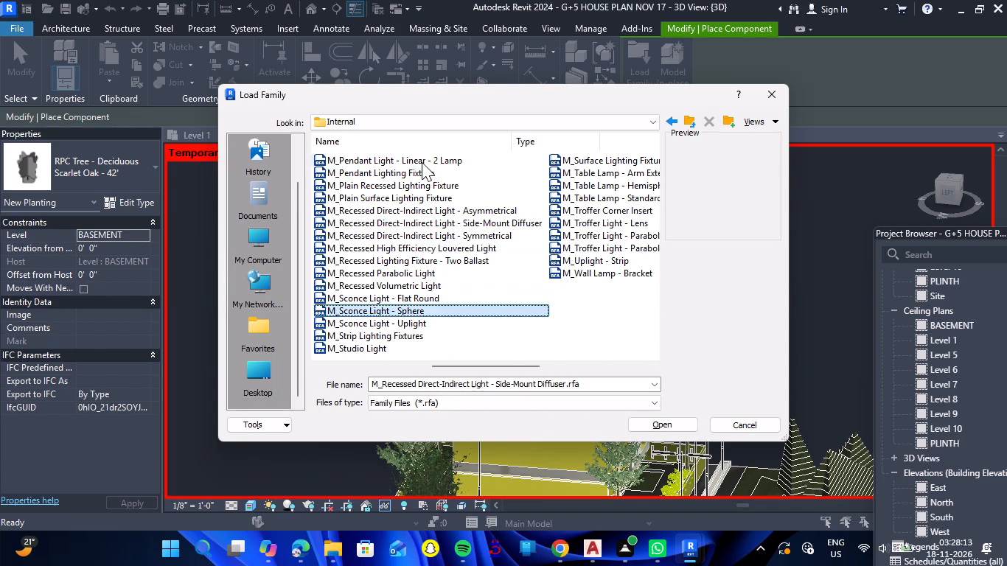
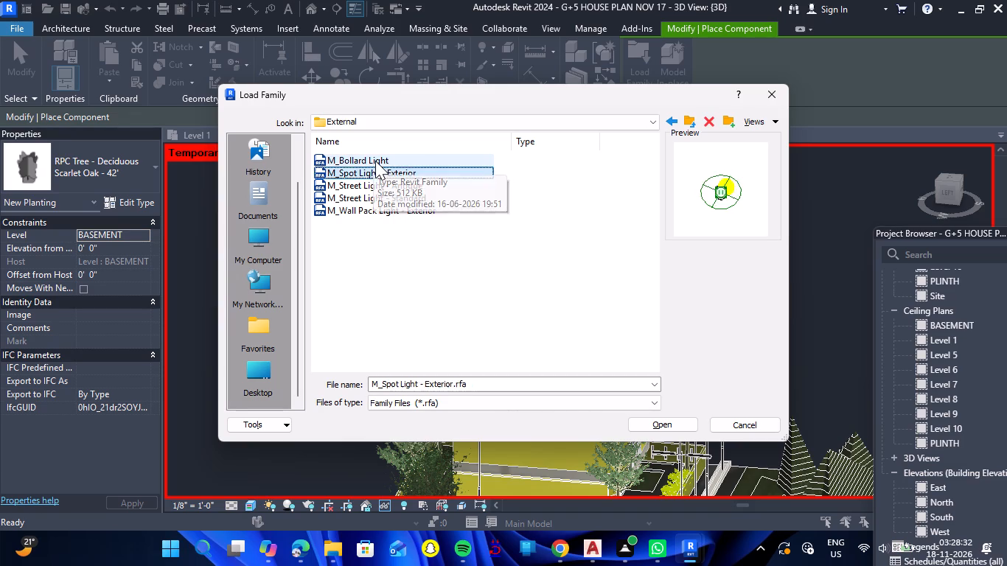
Examine the previews of the remaining lighting families in the External folder, from the street lights through the exterior wall pack light.
{"action": "key", "text": "Down"}
{"action": "key", "text": "Down"}
{"action": "key", "text": "Down"}
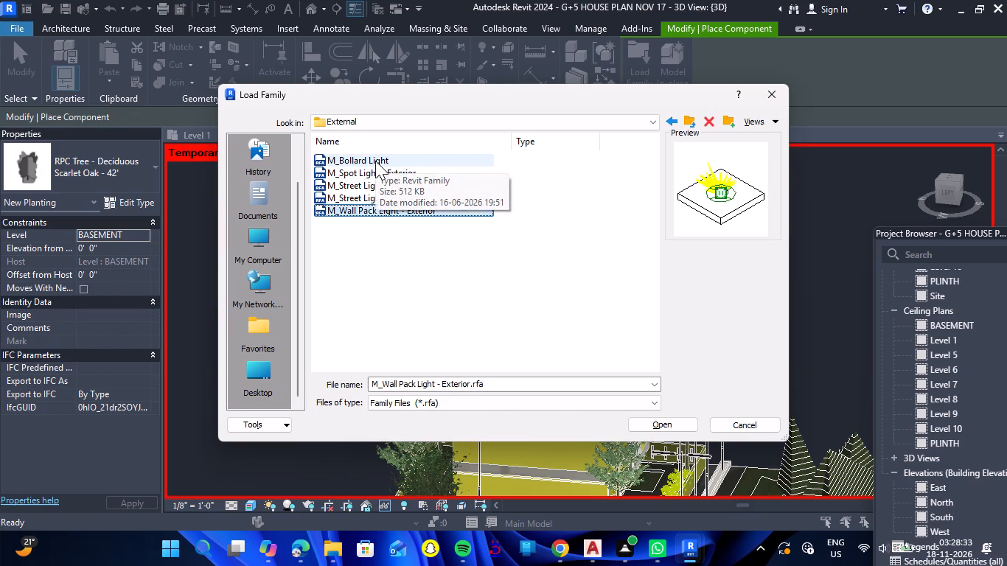
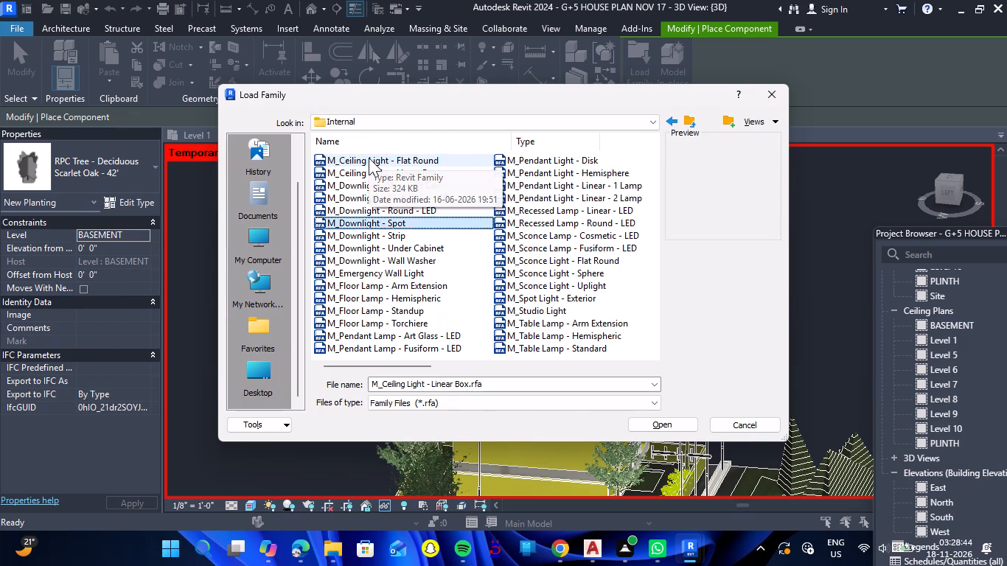
Examine the previews of the Internal lighting families from the downlights through the floor lamps.
{"action": "key", "text": "Down"}
{"action": "key", "text": "Down"}
{"action": "key", "text": "Down"}
{"action": "key", "text": "Down"}
{"action": "key", "text": "Down"}
{"action": "key", "text": "Down"}
{"action": "key", "text": "Down"}
{"action": "key", "text": "Down"}
{"action": "key", "text": "Down"}
{"action": "key", "text": "Down"}
{"action": "key", "text": "Down"}
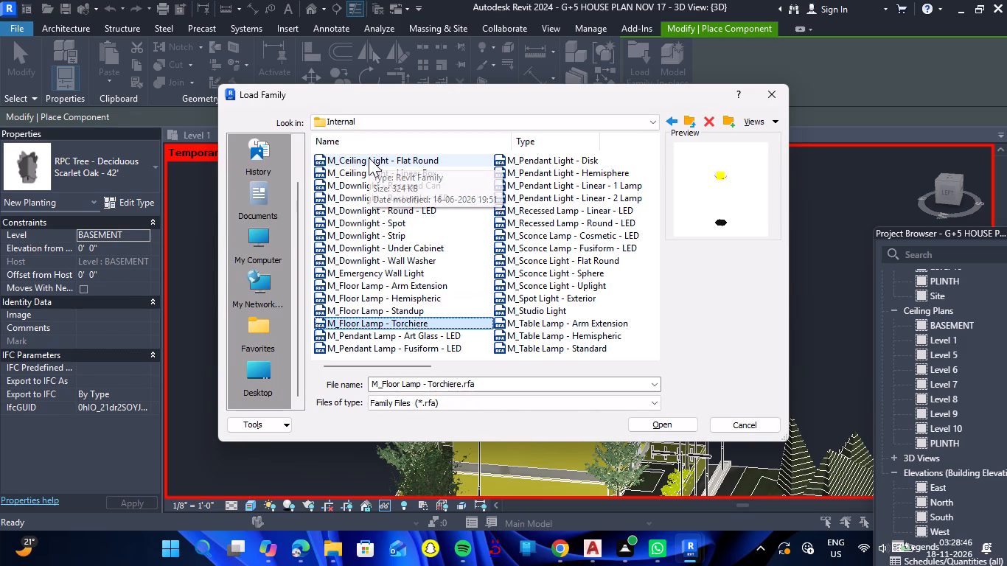
{"action": "key", "text": "Up"}
{"action": "key", "text": "Up"}
{"action": "key", "text": "Up"}
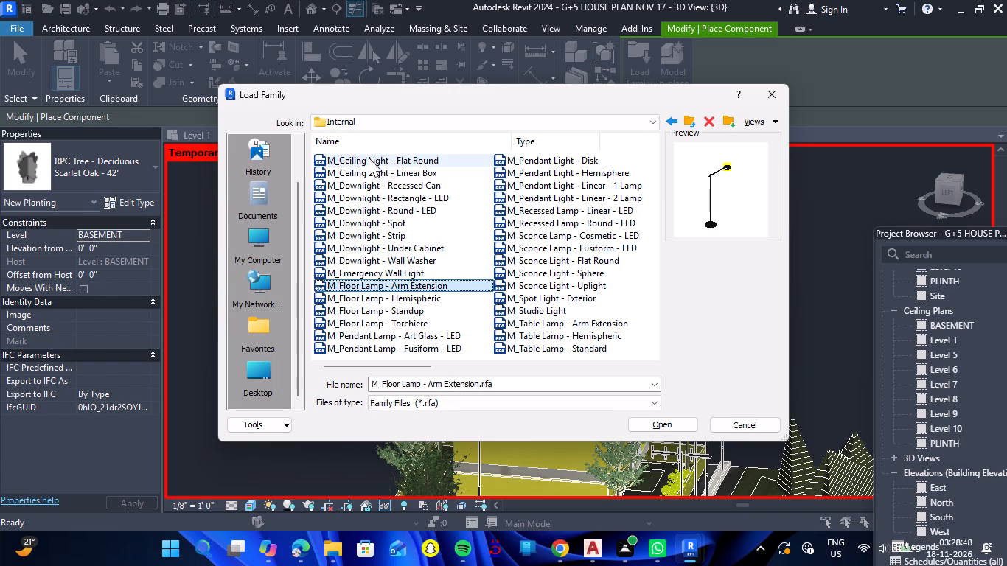
{"action": "key", "text": "Up"}
{"action": "key", "text": "Down"}
{"action": "key", "text": "Down"}
{"action": "key", "text": "Down"}
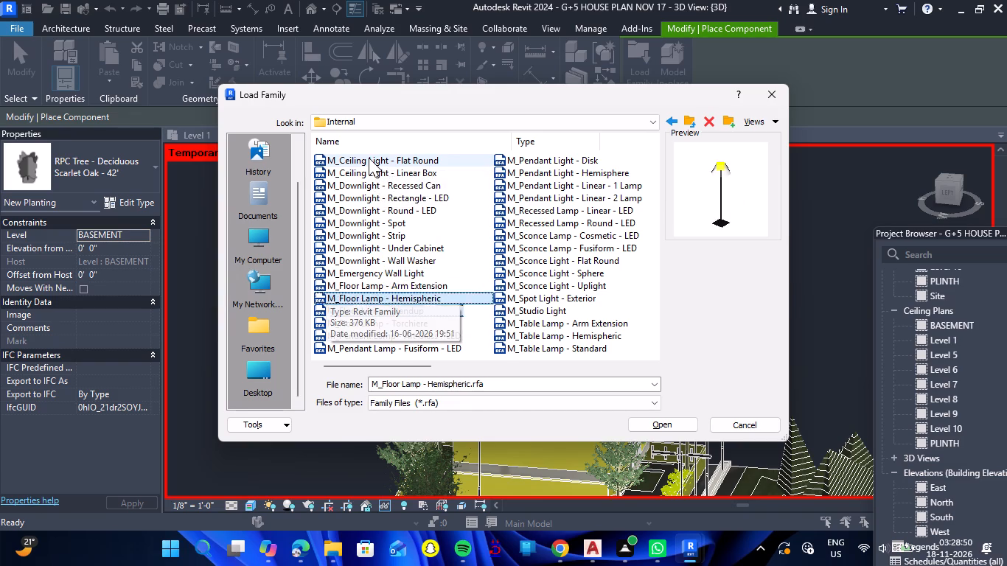
Examine the previews of the remaining Internal lighting families, from the floor and pendant lamps through the sconces, table lamps and lens troffer.
{"action": "key", "text": "Down"}
{"action": "key", "text": "Down"}
{"action": "key", "text": "Down"}
{"action": "key", "text": "Down"}
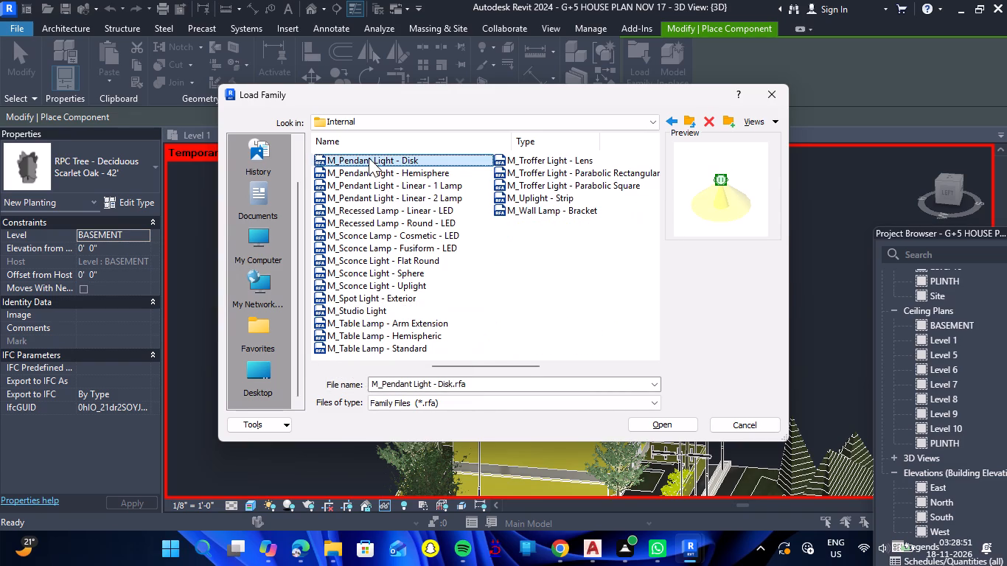
{"action": "key", "text": "Down"}
{"action": "key", "text": "Down"}
{"action": "key", "text": "Down"}
{"action": "key", "text": "Down"}
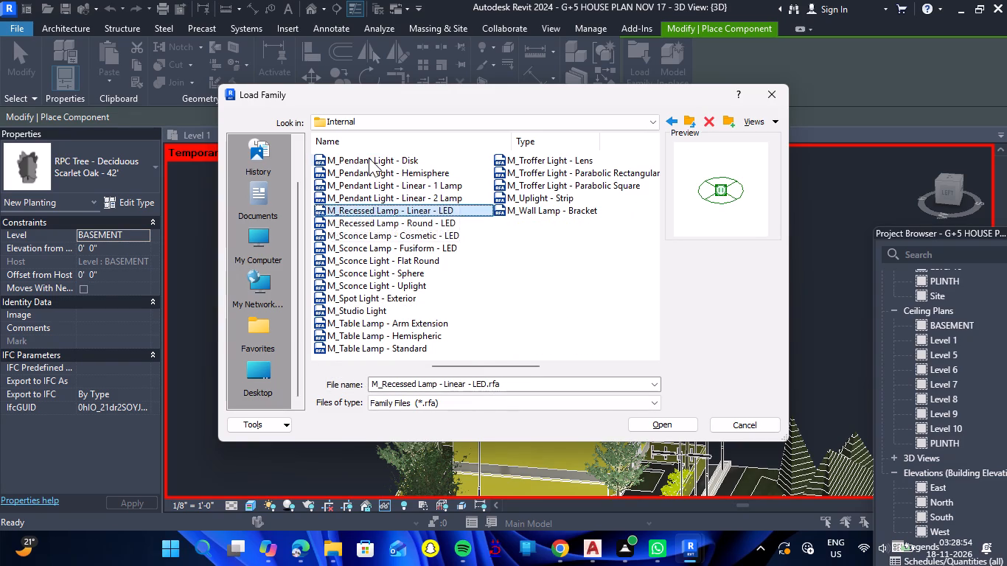
{"action": "key", "text": "Down"}
{"action": "key", "text": "Down"}
{"action": "key", "text": "Down"}
{"action": "key", "text": "Down"}
{"action": "key", "text": "Down"}
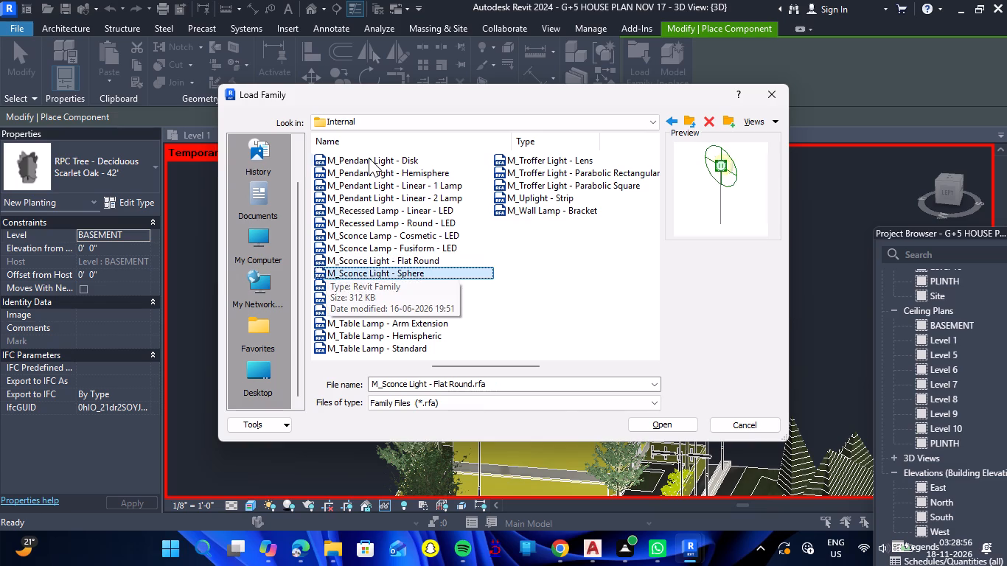
{"action": "key", "text": "Down"}
{"action": "key", "text": "Down"}
{"action": "key", "text": "Down"}
{"action": "key", "text": "Down"}
{"action": "key", "text": "Down"}
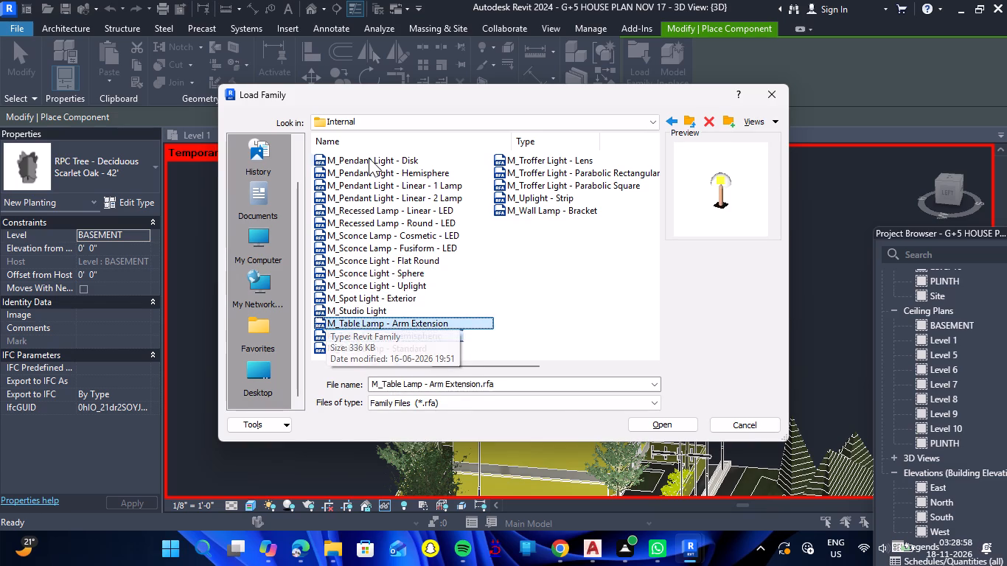
{"action": "key", "text": "Down"}
{"action": "key", "text": "Down"}
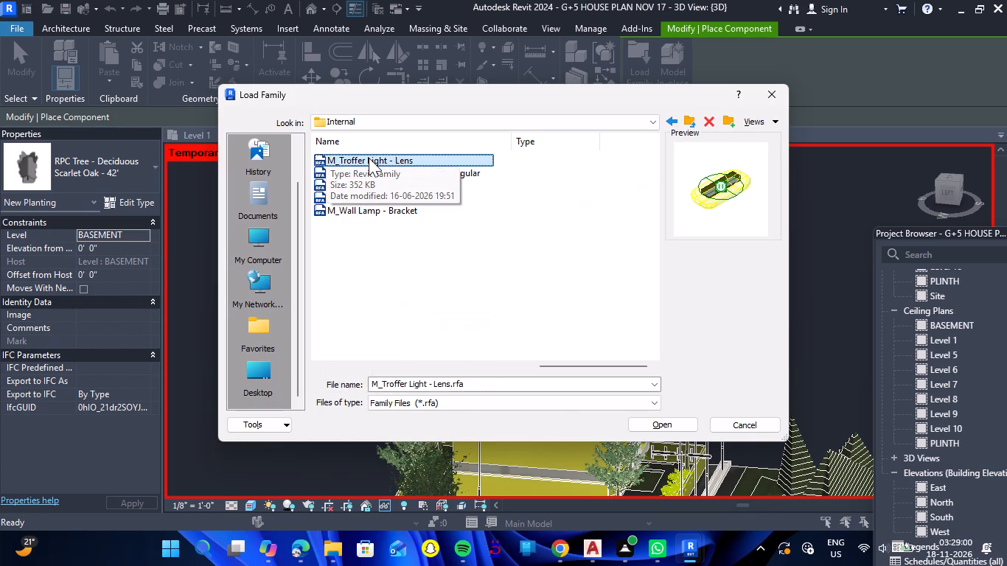
Load the M_Table Lamp - Hemispheric family from the Internal lighting folder.
{"action": "key", "text": "Up"}
{"action": "key", "text": "Up"}
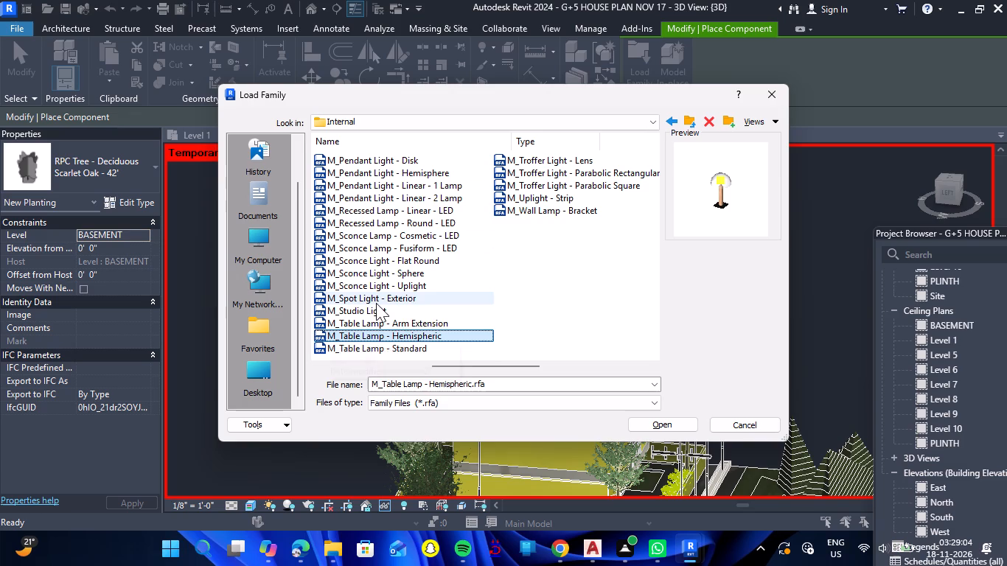
{"action": "left_click", "coordinate": [414, 337]}
{"action": "left_click", "coordinate": [414, 337]}
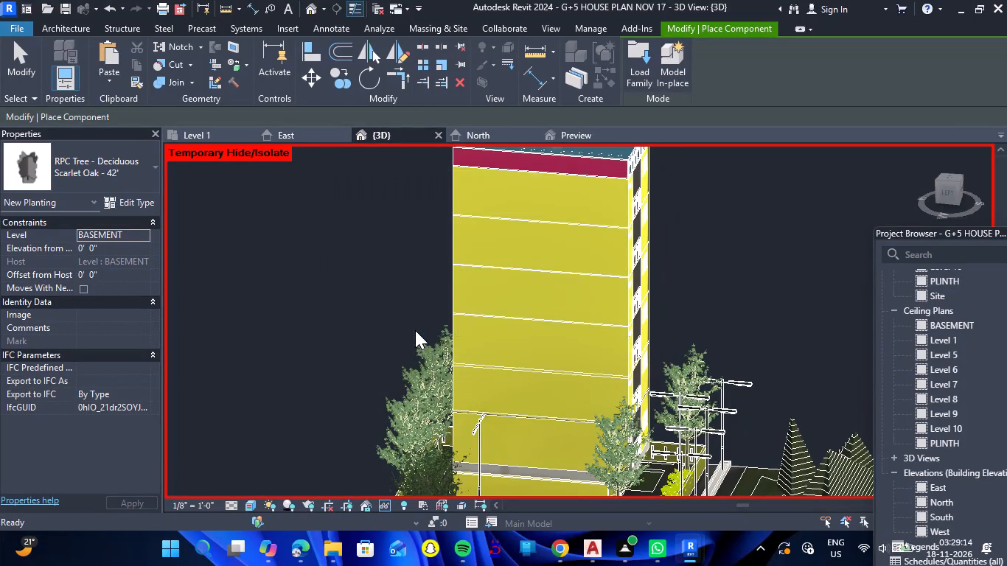
Try to place hemispheric table lamps on top of the two yellow boundary-wall piers beside the potted palms.
{"action": "scroll", "coordinate": [474, 318], "scroll_direction": "down", "scroll_amount": 7}
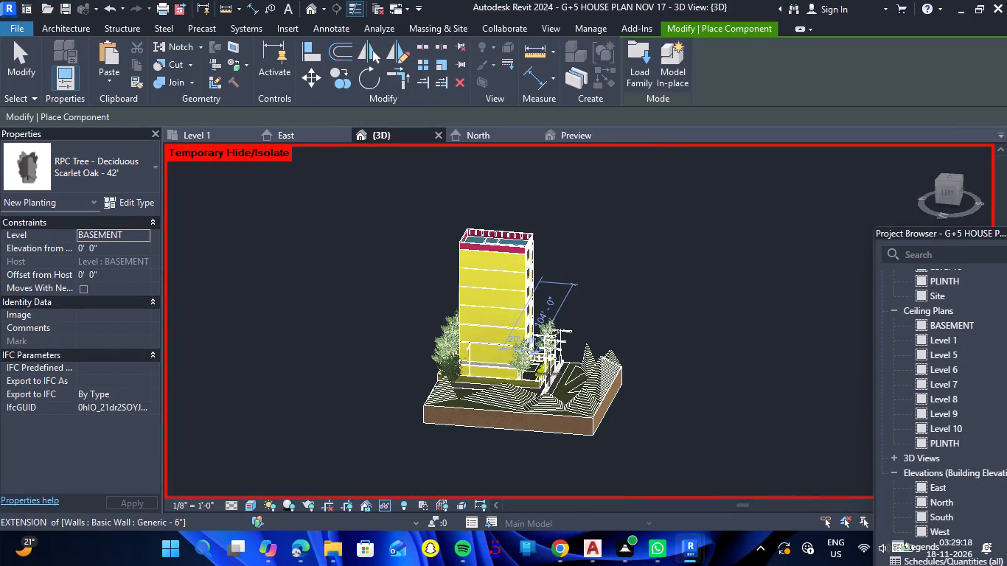
{"action": "scroll", "coordinate": [540, 373], "scroll_direction": "up", "scroll_amount": 15}
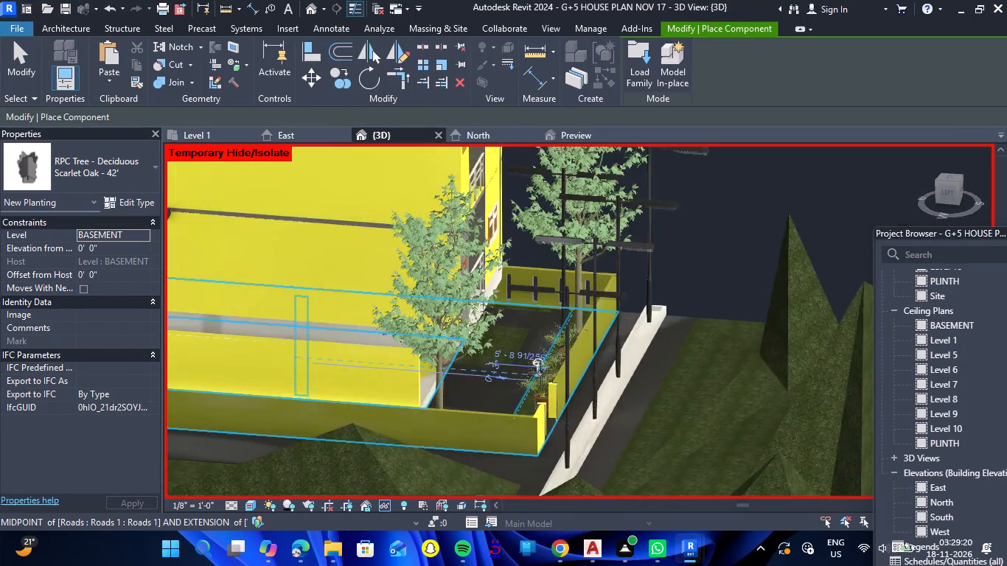
{"action": "scroll", "coordinate": [549, 402], "scroll_direction": "up", "scroll_amount": 7}
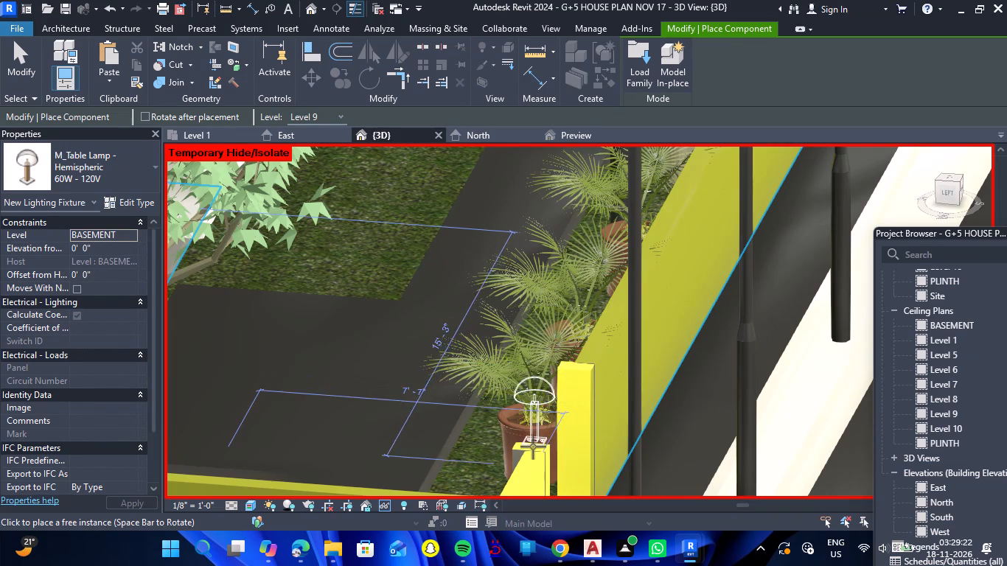
{"action": "scroll", "coordinate": [532, 447], "scroll_direction": "up", "scroll_amount": 7}
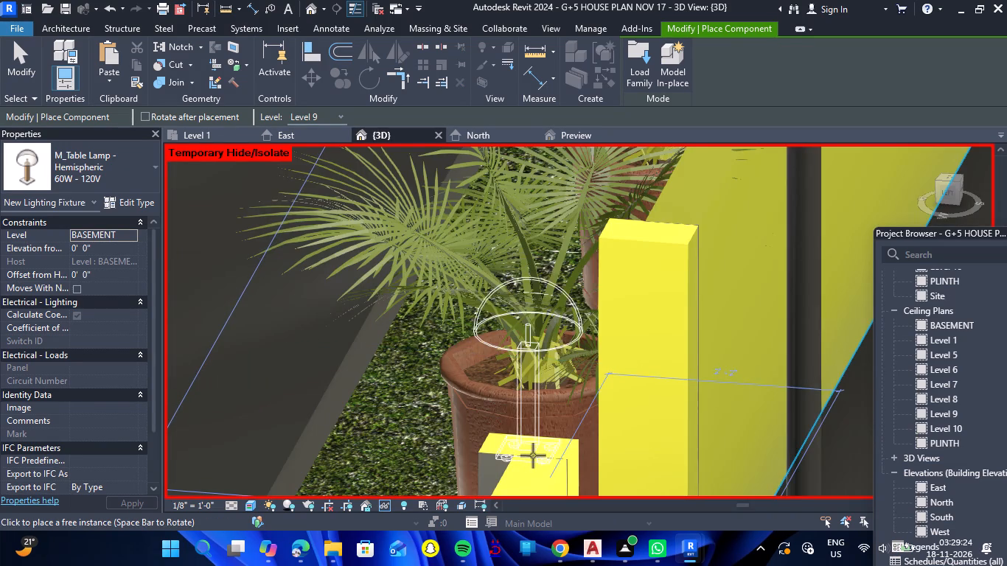
{"action": "left_click", "coordinate": [534, 455]}
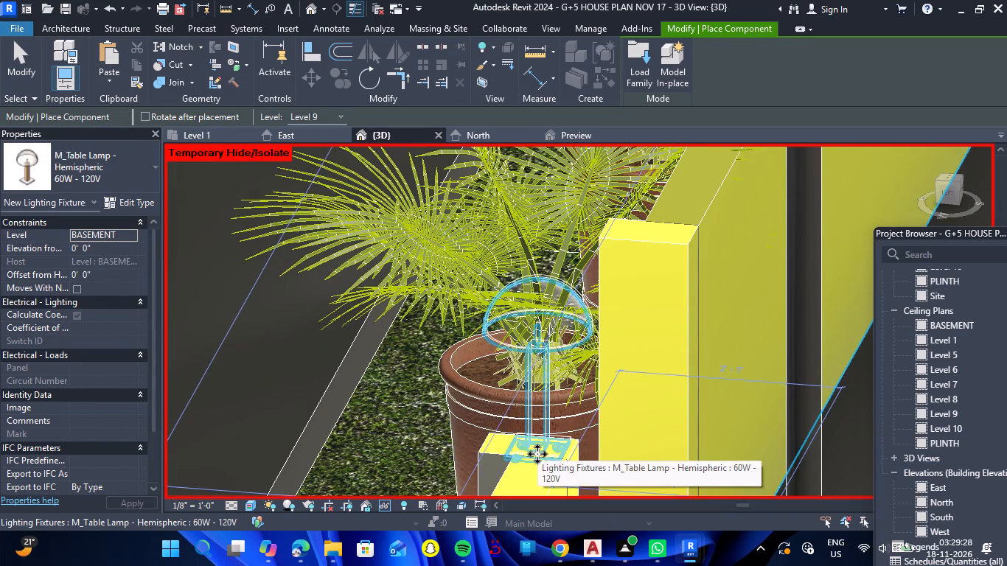
{"action": "left_click", "coordinate": [653, 234]}
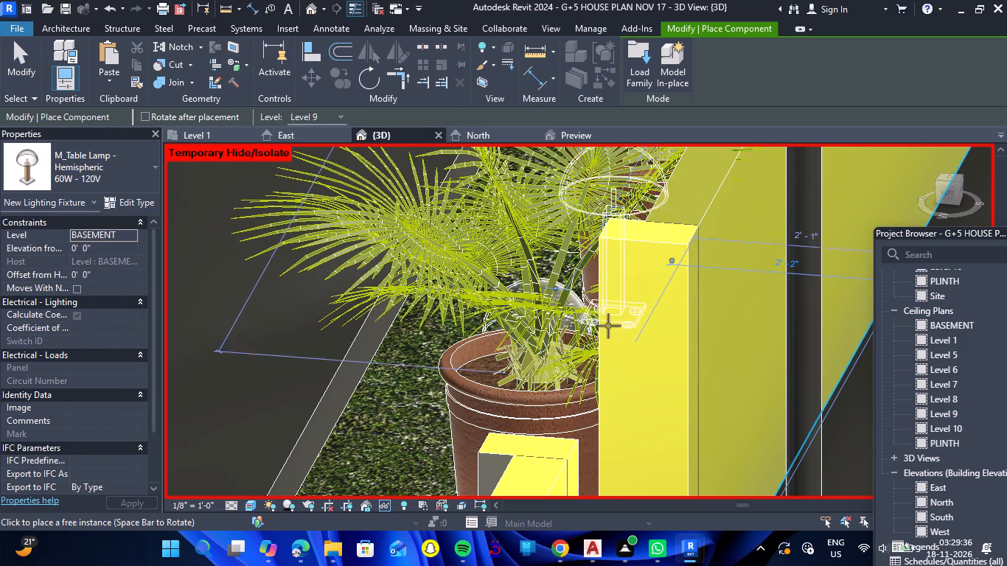
{"action": "left_click", "coordinate": [658, 229]}
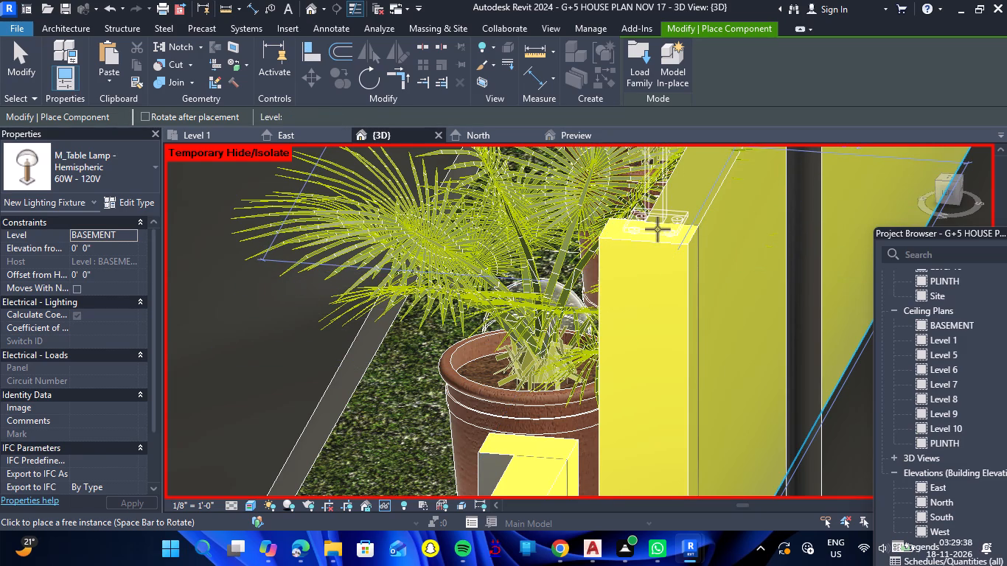
{"action": "left_click", "coordinate": [655, 231]}
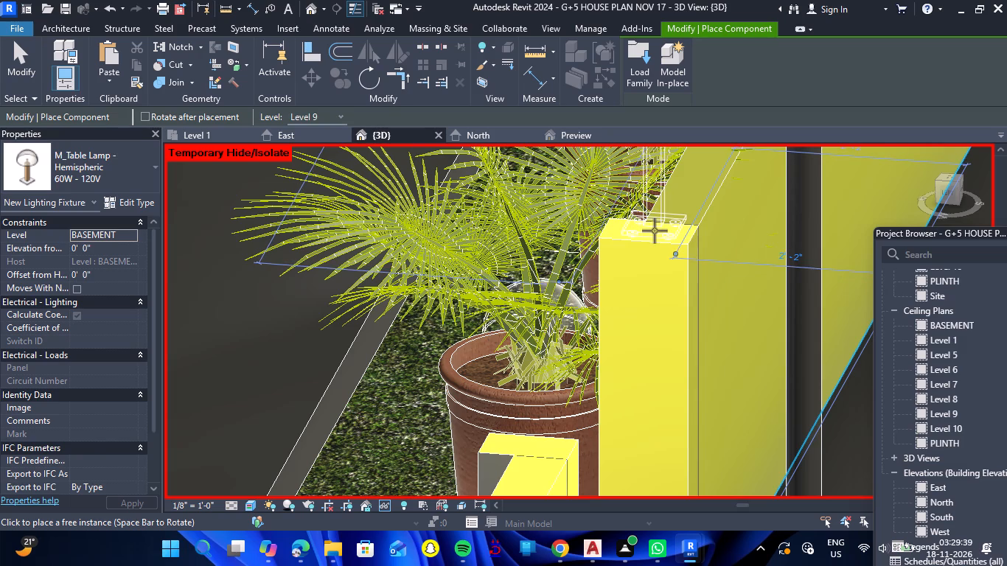
Place two hemispheric table lamps on the dark paved area inside the boundary wall and finish placing components.
{"action": "scroll", "coordinate": [655, 231], "scroll_direction": "down", "scroll_amount": 4}
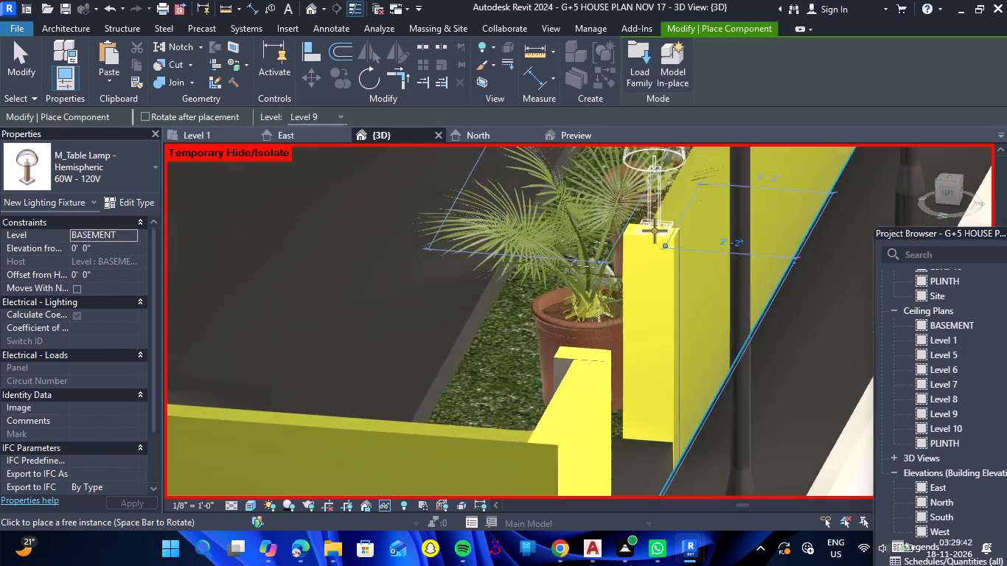
{"action": "scroll", "coordinate": [655, 231], "scroll_direction": "down", "scroll_amount": 3}
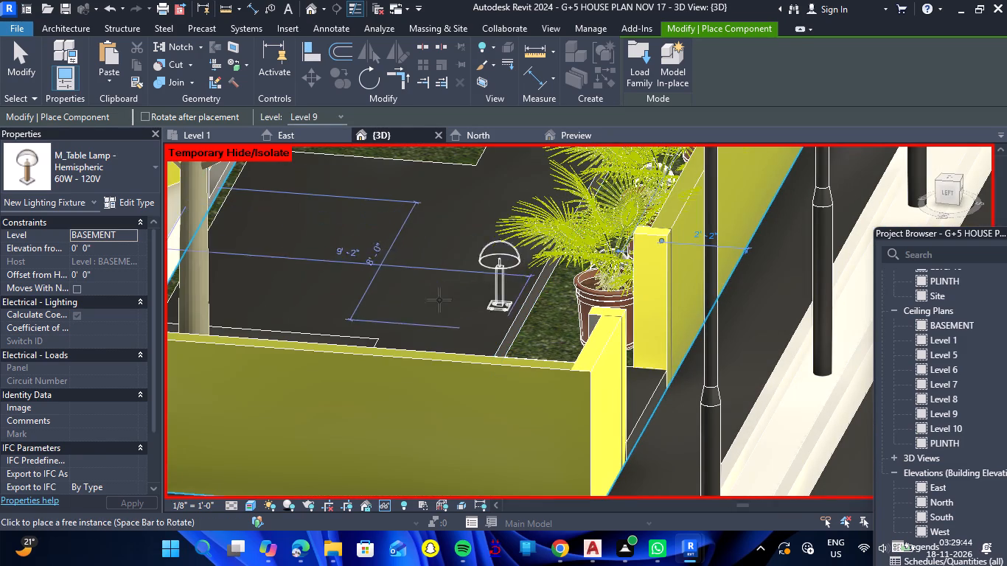
{"action": "left_click", "coordinate": [363, 328]}
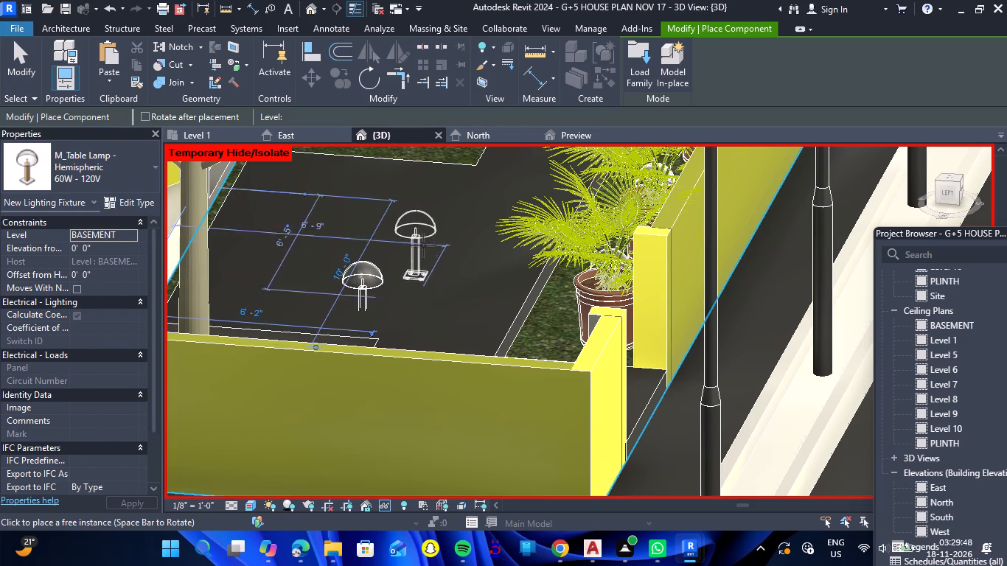
{"action": "left_click", "coordinate": [459, 181]}
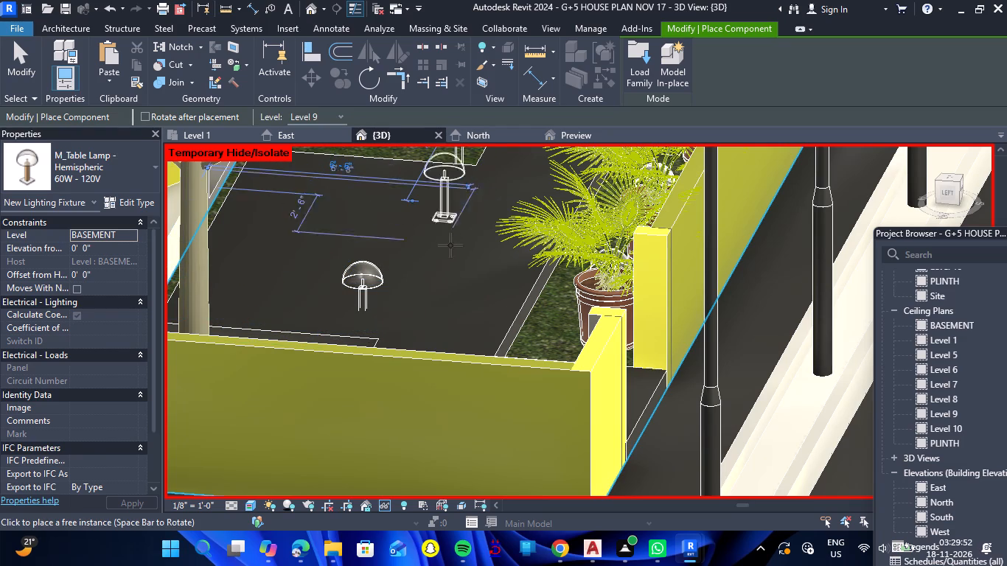
{"action": "key", "text": "Escape"}
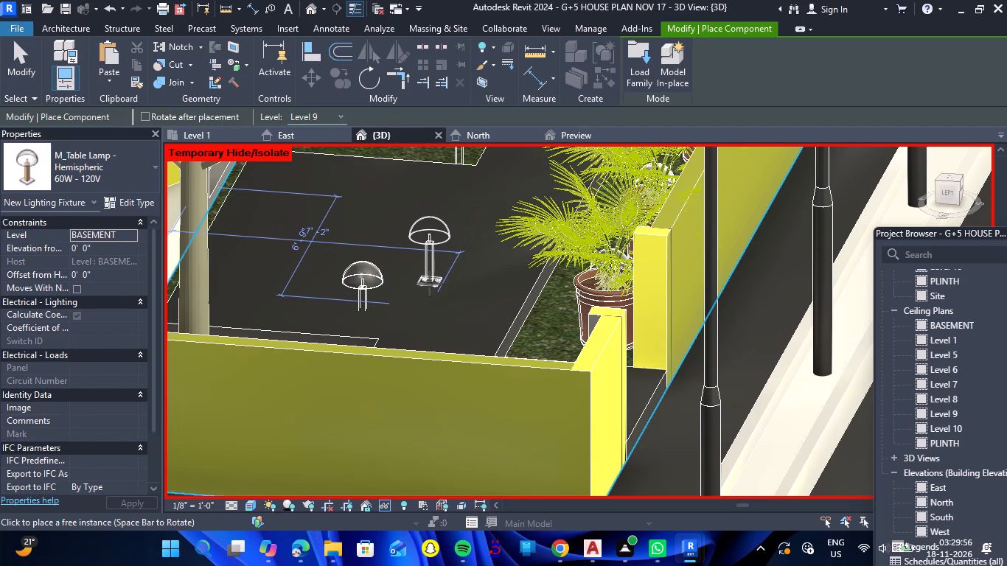
{"action": "key", "text": "Escape"}
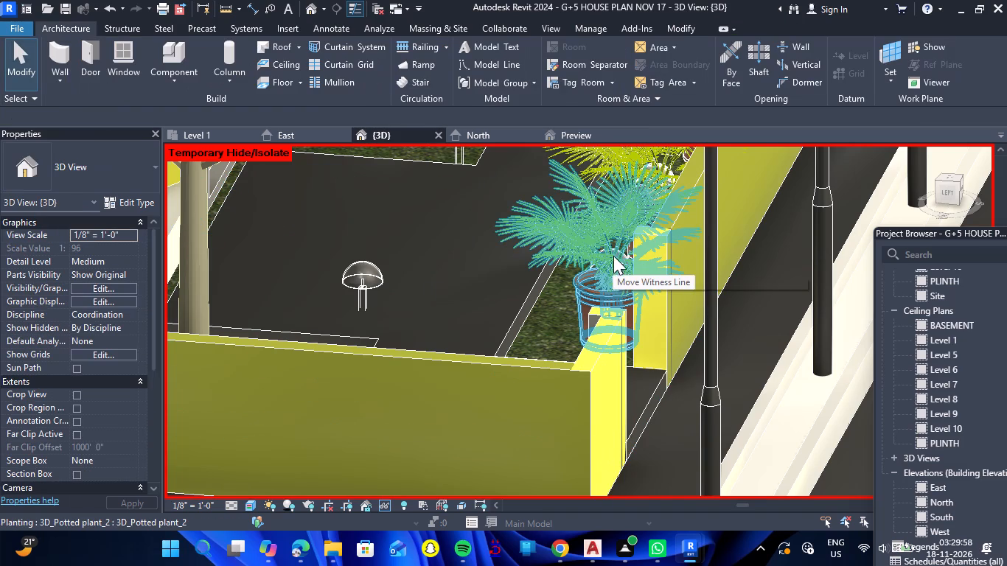
Change the level of the paved-area lamp nearest the front boundary wall to BASEMENT.
{"action": "left_click", "coordinate": [377, 273]}
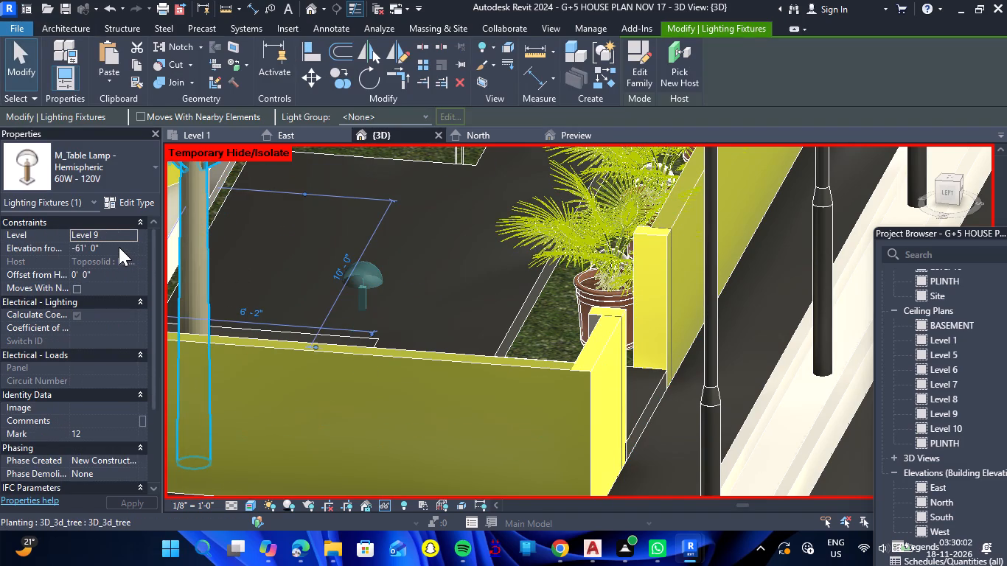
{"action": "scroll", "coordinate": [409, 274], "scroll_direction": "down", "scroll_amount": 5}
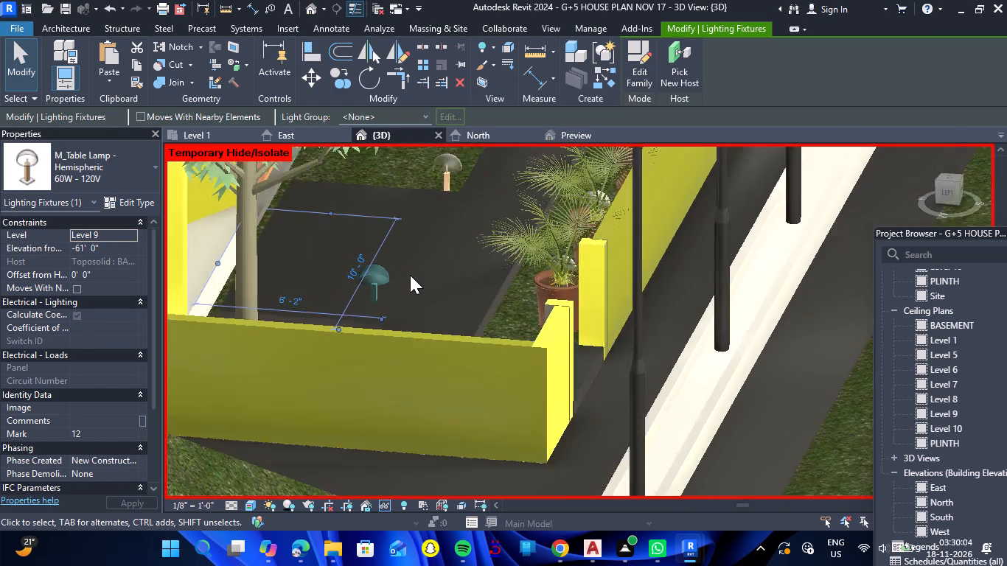
{"action": "scroll", "coordinate": [410, 275], "scroll_direction": "down", "scroll_amount": 2}
{"action": "scroll", "coordinate": [411, 275], "scroll_direction": "up", "scroll_amount": 6}
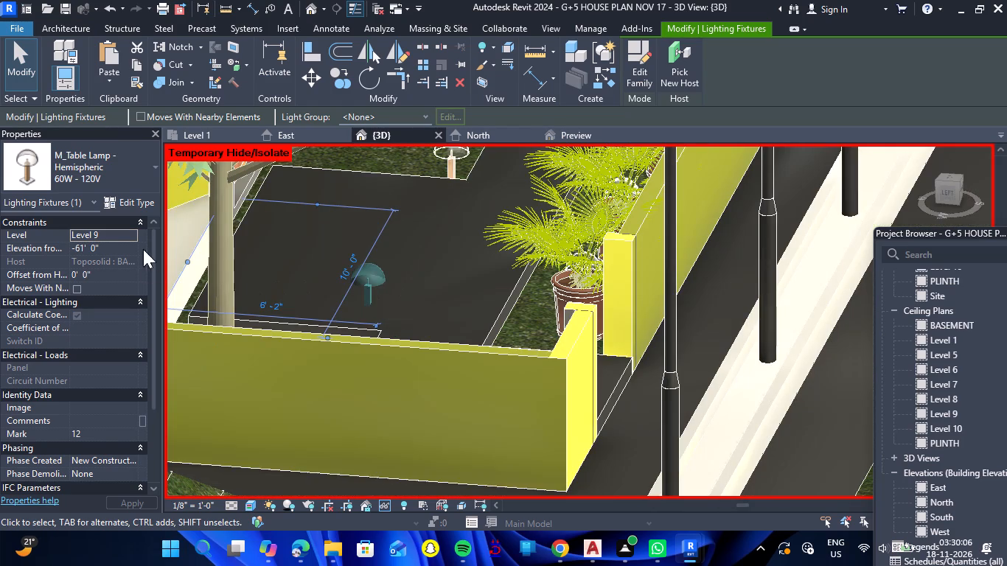
{"action": "left_click", "coordinate": [131, 234]}
{"action": "scroll", "coordinate": [102, 268], "scroll_direction": "up", "scroll_amount": 4}
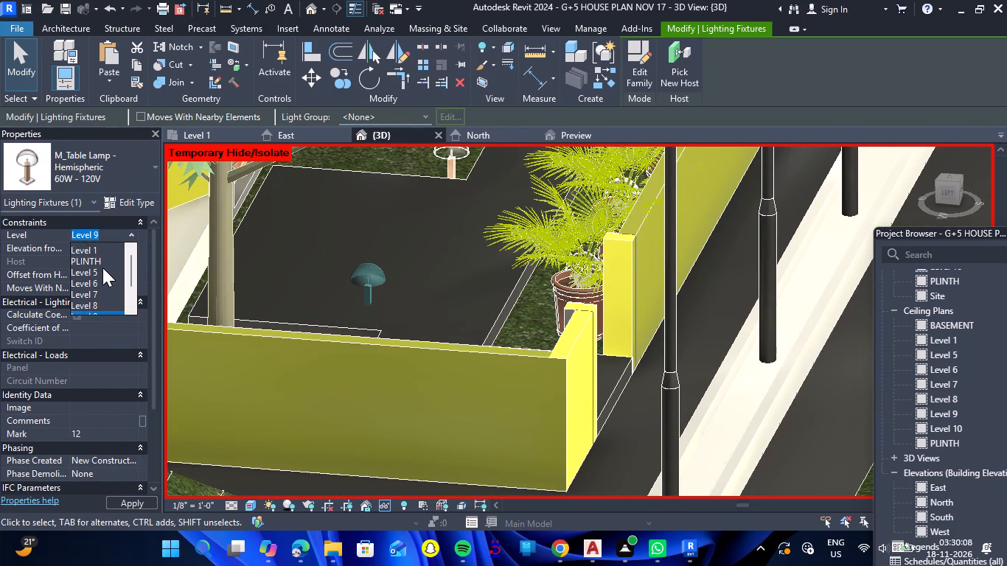
{"action": "scroll", "coordinate": [102, 268], "scroll_direction": "up", "scroll_amount": 1}
{"action": "left_click", "coordinate": [103, 251]}
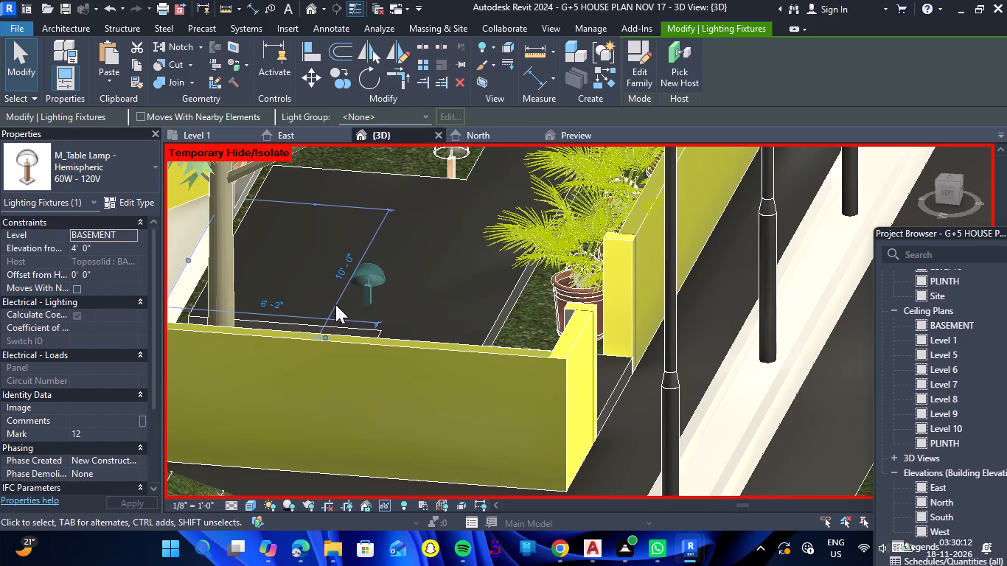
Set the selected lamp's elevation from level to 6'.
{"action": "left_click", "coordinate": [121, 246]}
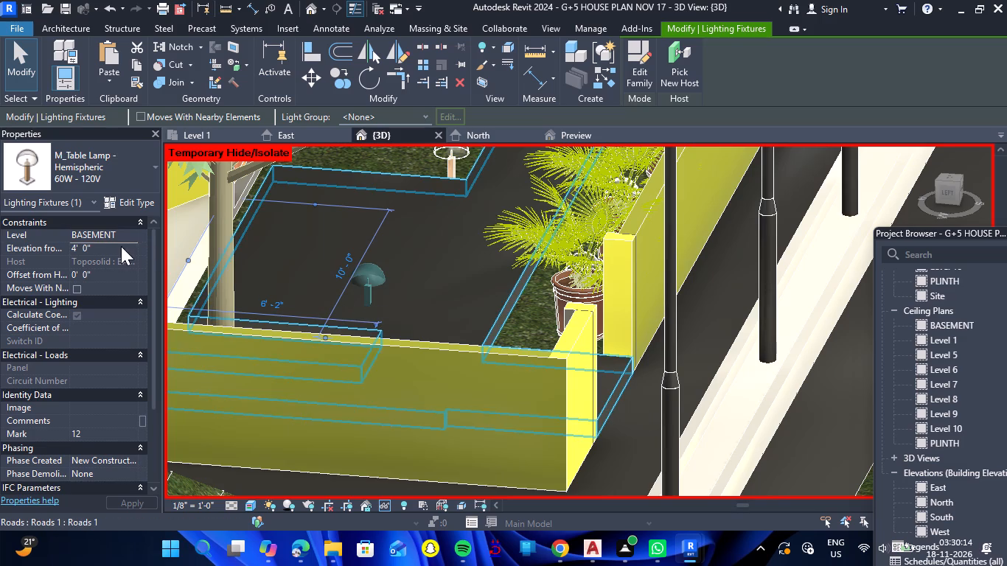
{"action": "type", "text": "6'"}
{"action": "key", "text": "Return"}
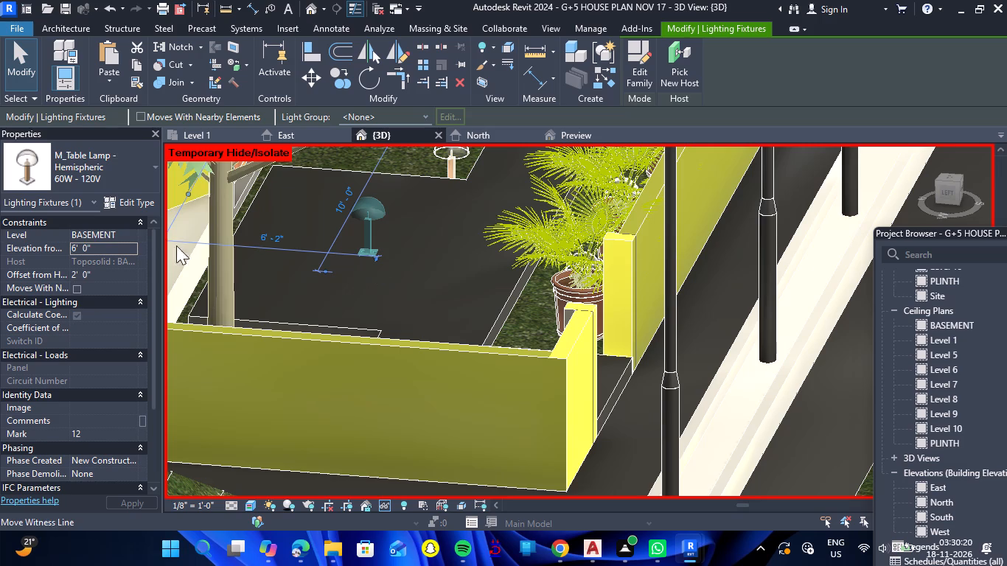
Set the selected lamp's elevation from level to 5' and deselect it.
{"action": "left_click", "coordinate": [100, 254]}
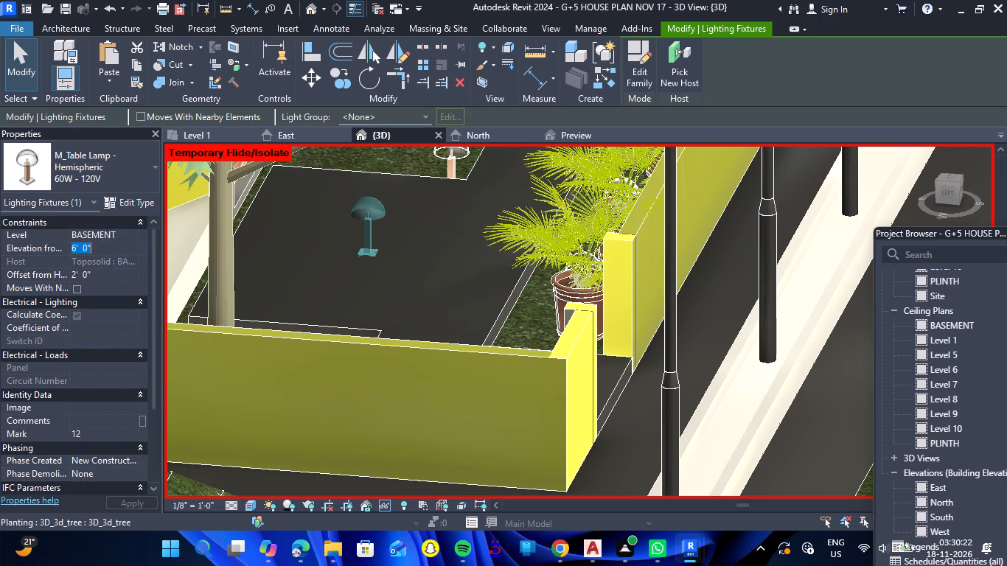
{"action": "type", "text": "5'"}
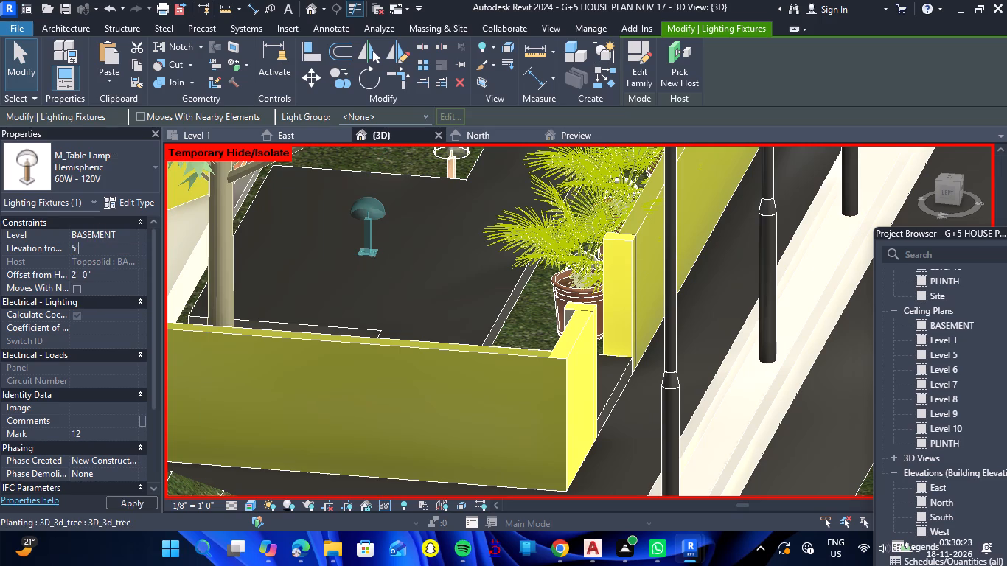
{"action": "key", "text": "Return"}
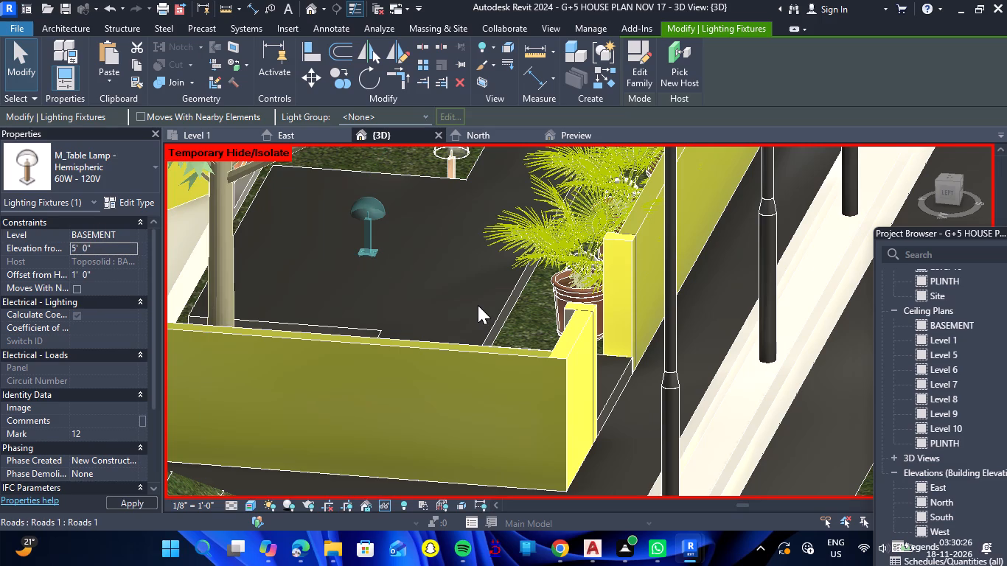
{"action": "left_click", "coordinate": [442, 304]}
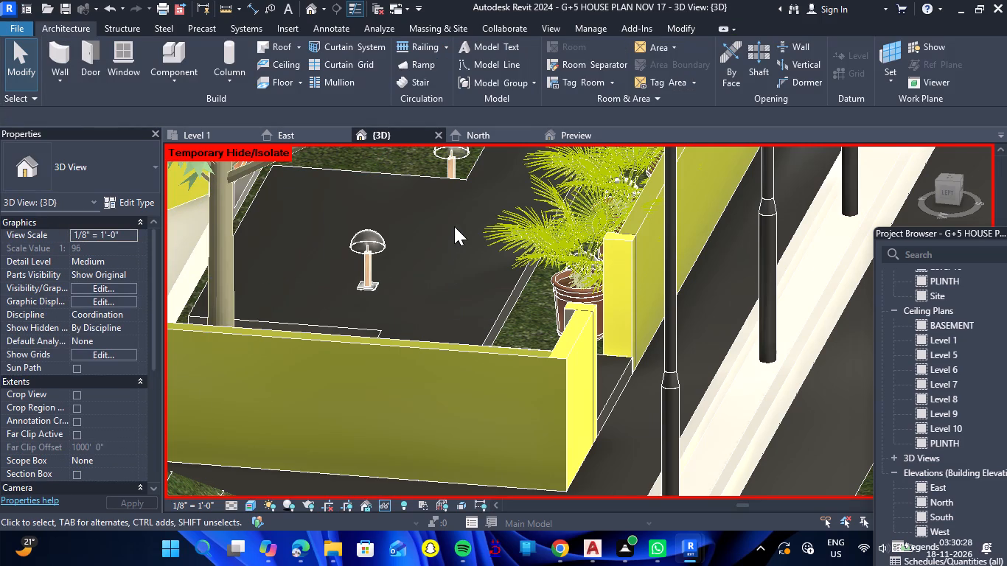
Start placing a component and browse the previews of the pendant, sconce, troffer, table and studio light families in the Internal lighting folder for another fixture to load.
{"action": "scroll", "coordinate": [454, 230], "scroll_direction": "down", "scroll_amount": 7}
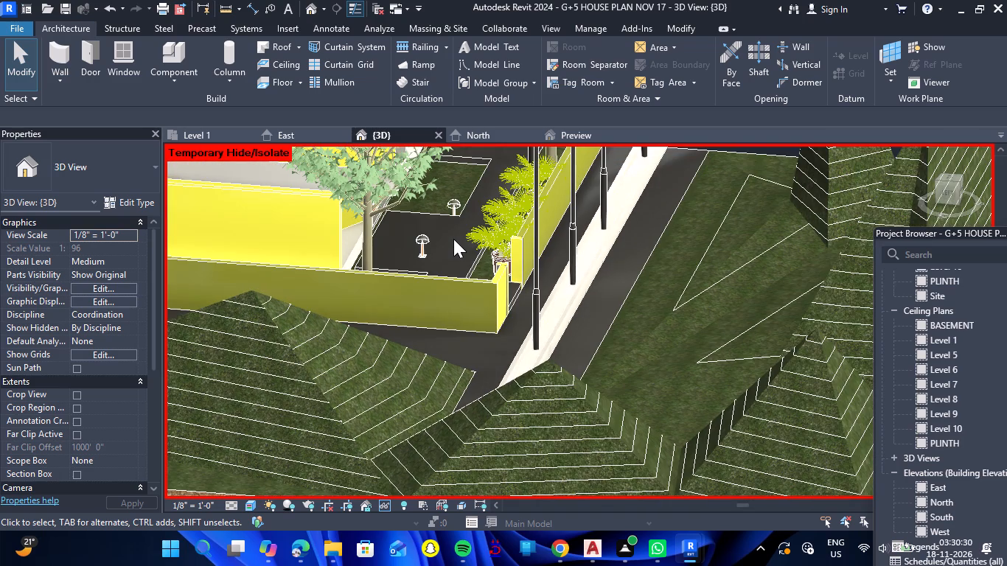
{"action": "left_click", "coordinate": [187, 55]}
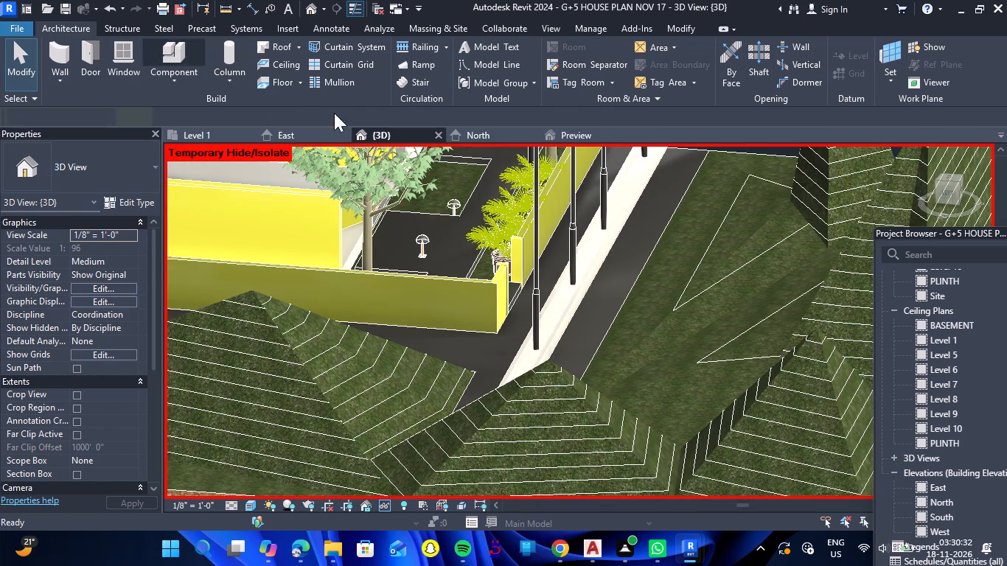
{"action": "left_click", "coordinate": [624, 74]}
{"action": "left_click", "coordinate": [628, 76]}
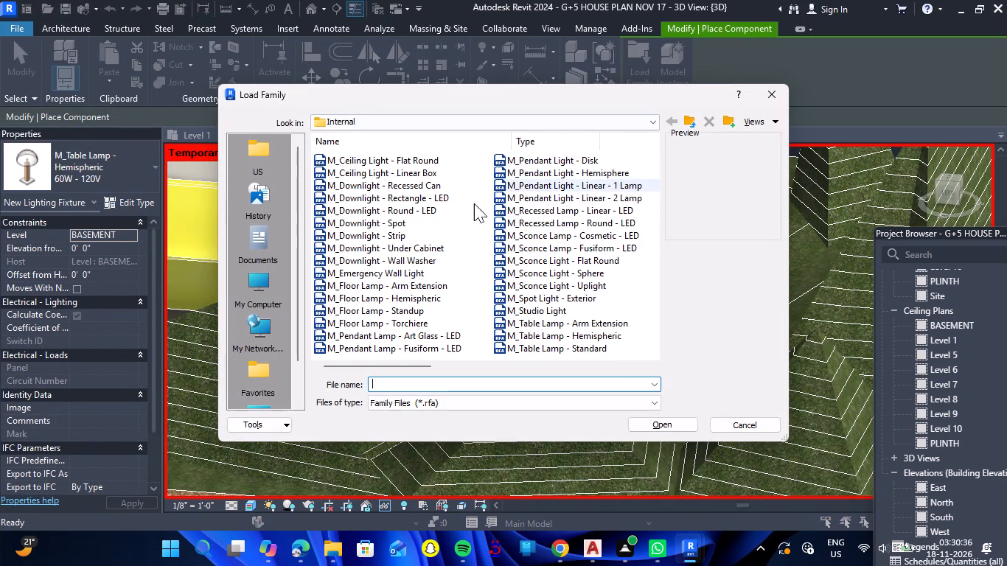
{"action": "left_click", "coordinate": [579, 158]}
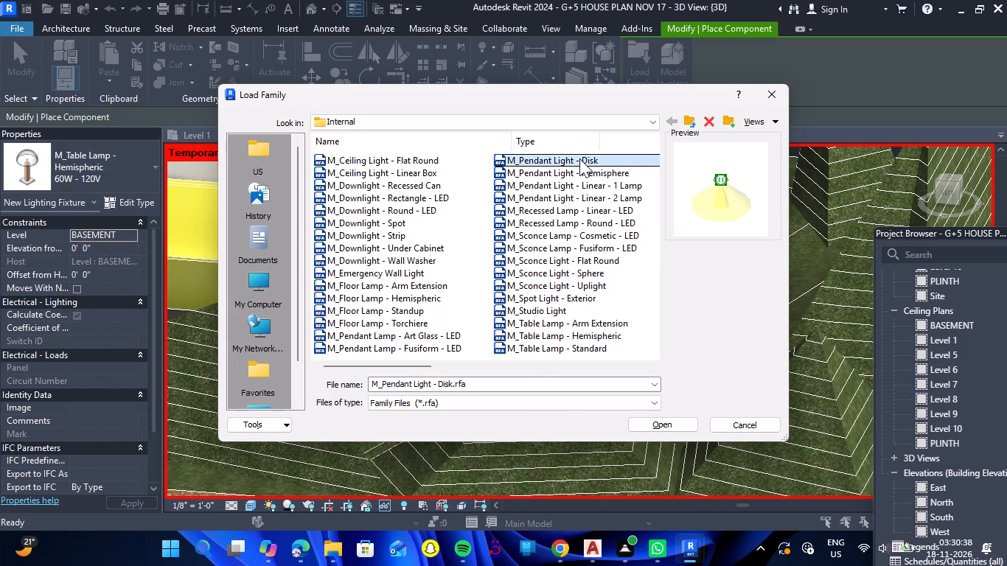
{"action": "key", "text": "Down"}
{"action": "key", "text": "Down"}
{"action": "key", "text": "Down"}
{"action": "key", "text": "Down"}
{"action": "key", "text": "Down"}
{"action": "key", "text": "Down"}
{"action": "key", "text": "Right"}
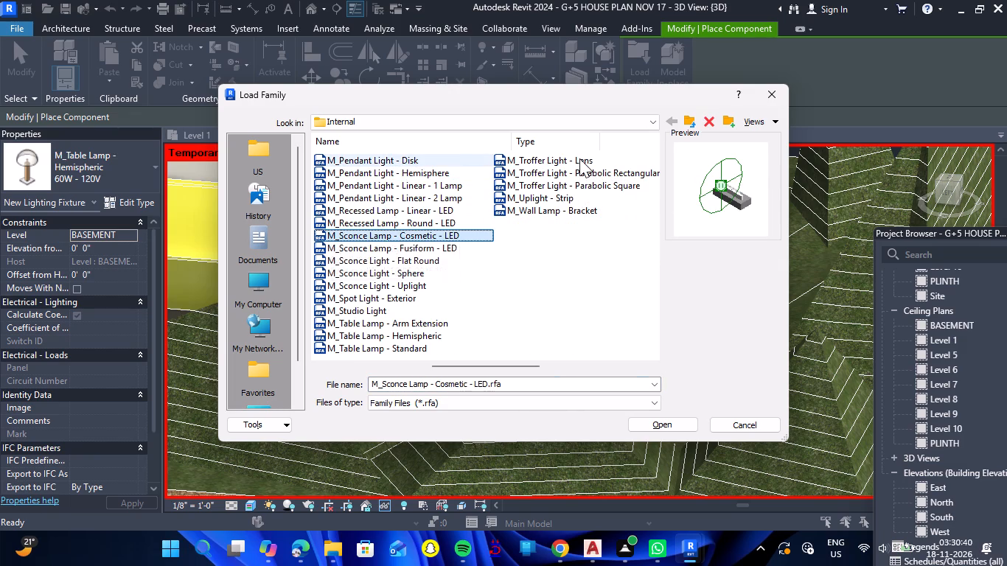
{"action": "key", "text": "Up"}
{"action": "key", "text": "Up"}
{"action": "key", "text": "Right"}
{"action": "key", "text": "Up"}
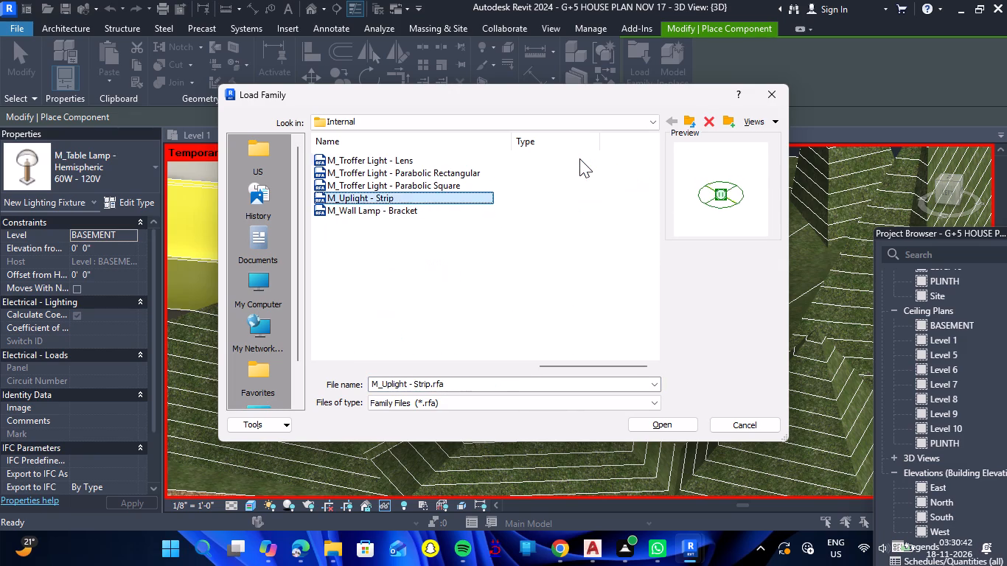
{"action": "key", "text": "Up"}
{"action": "key", "text": "Up"}
{"action": "key", "text": "Up"}
{"action": "key", "text": "Up"}
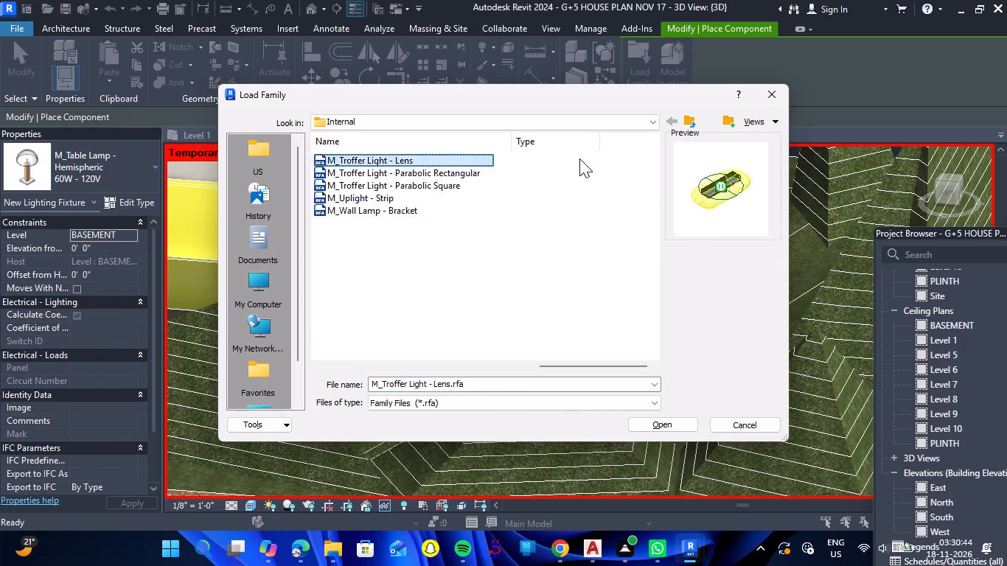
{"action": "key", "text": "Up"}
{"action": "key", "text": "Up"}
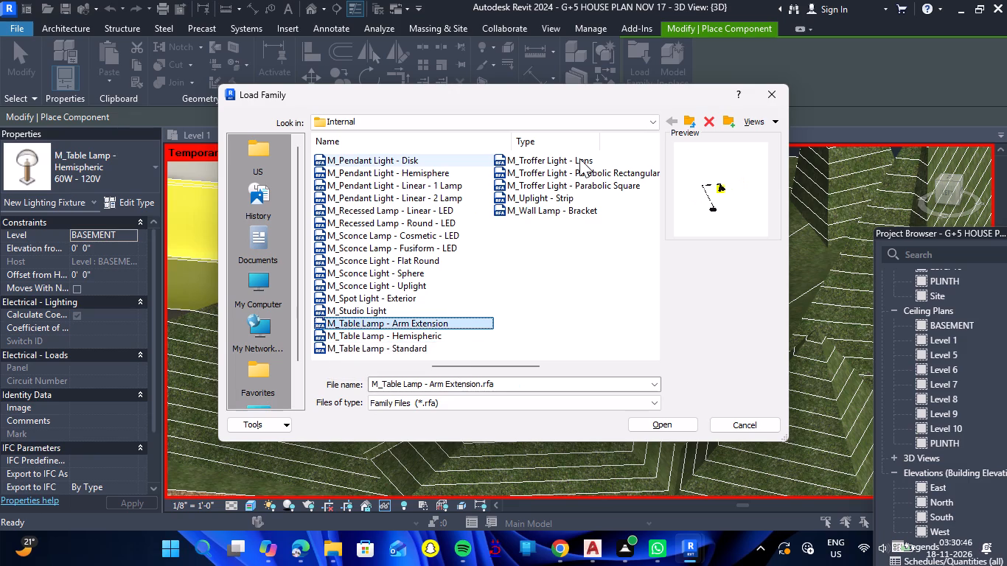
{"action": "key", "text": "Up"}
{"action": "key", "text": "Up"}
{"action": "key", "text": "Down"}
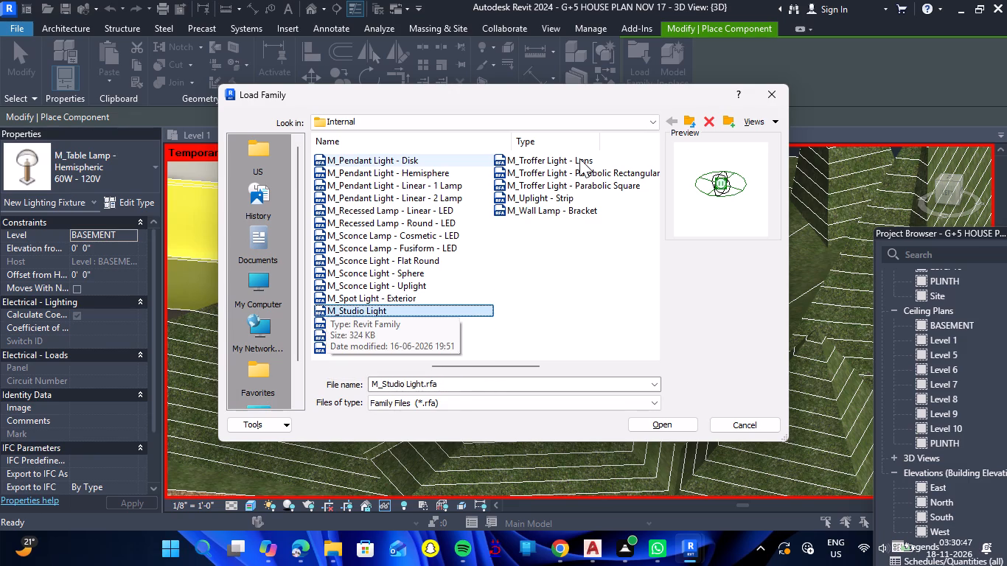
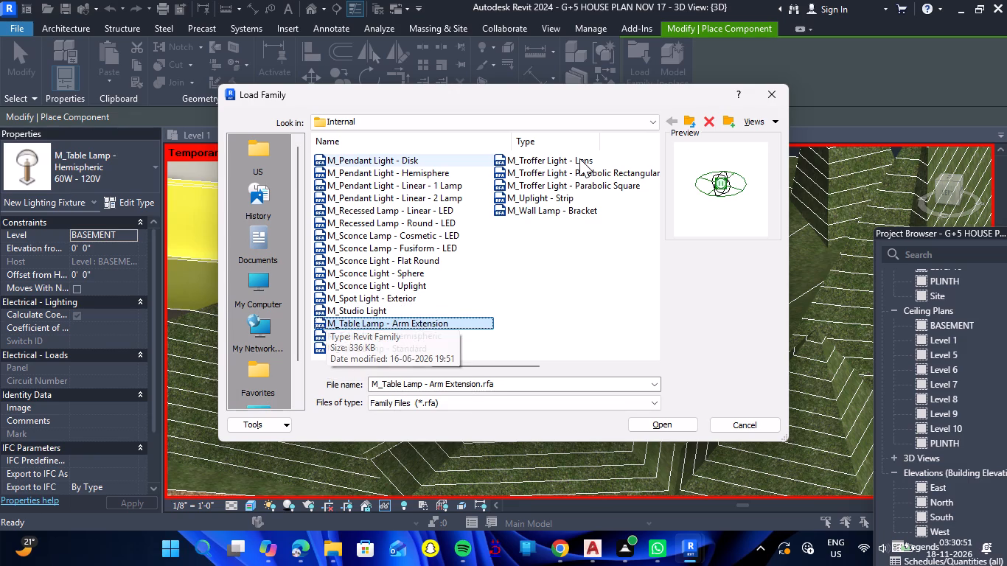
Browse the remaining light family previews and load the M_Sconce Light - Flat Round family.
{"action": "key", "text": "Up"}
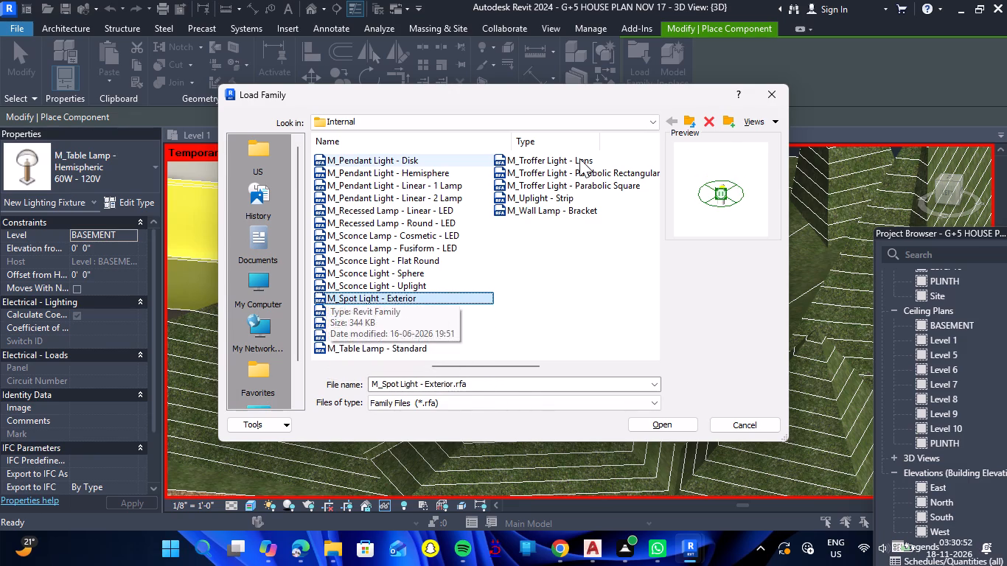
{"action": "key", "text": "Up"}
{"action": "key", "text": "Up"}
{"action": "key", "text": "Up"}
{"action": "key", "text": "Down"}
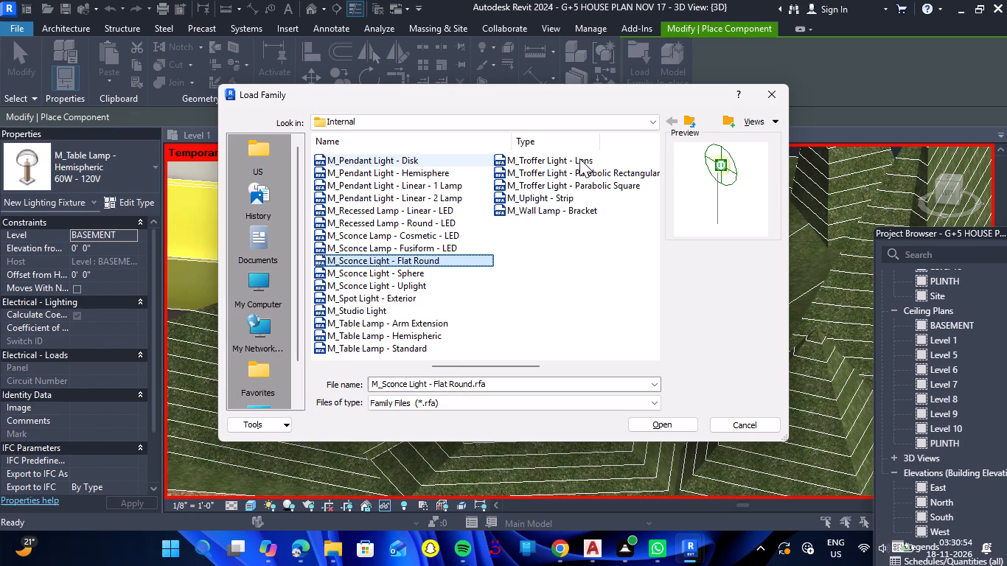
{"action": "left_click", "coordinate": [417, 257]}
{"action": "double_click", "coordinate": [417, 257]}
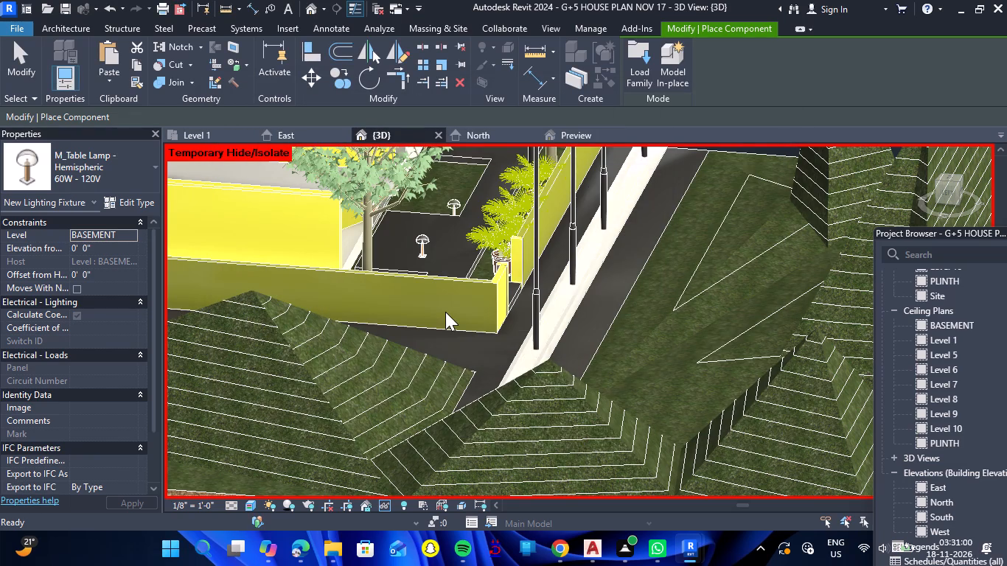
Place the flat round sconce light on the yellow wall beside the tree at the paved yard, and end placement.
{"action": "scroll", "coordinate": [464, 307], "scroll_direction": "down", "scroll_amount": 2}
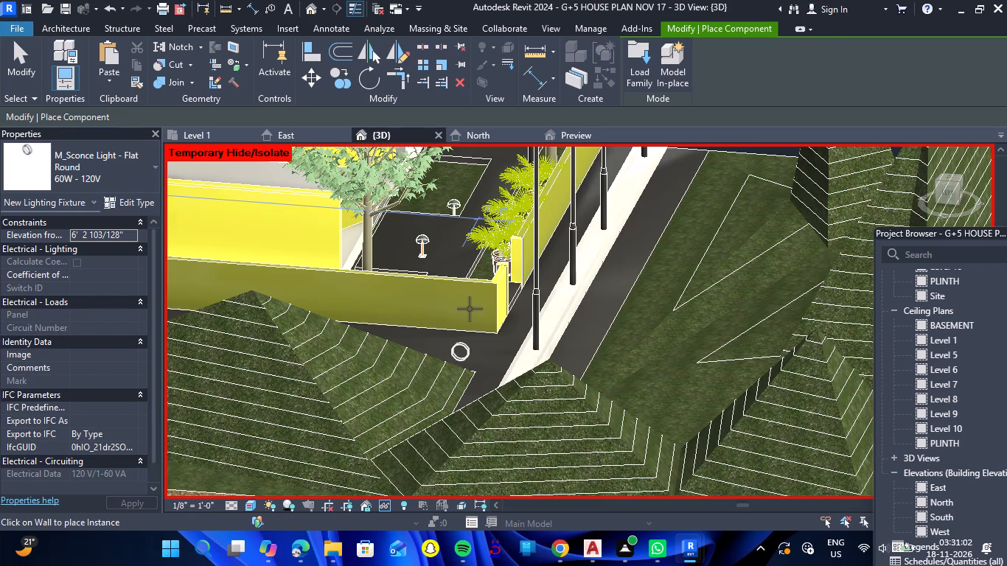
{"action": "scroll", "coordinate": [470, 309], "scroll_direction": "down", "scroll_amount": 2}
{"action": "scroll", "coordinate": [409, 240], "scroll_direction": "up", "scroll_amount": 6}
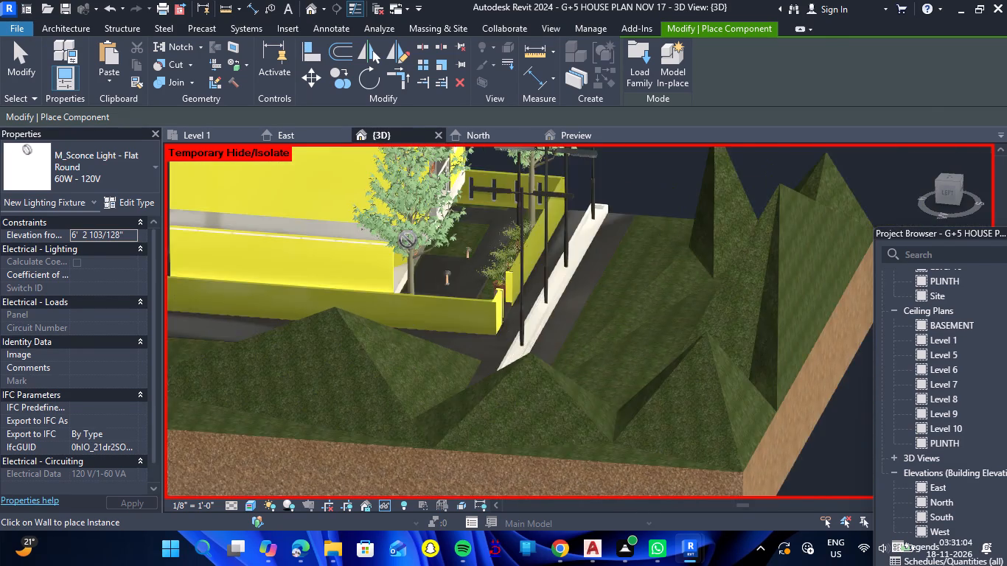
{"action": "scroll", "coordinate": [376, 276], "scroll_direction": "up", "scroll_amount": 8}
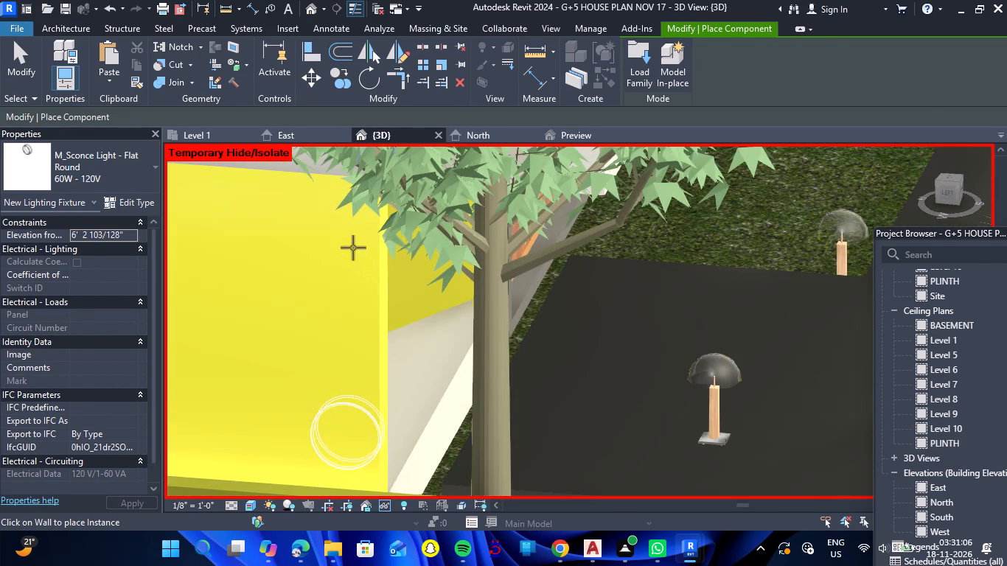
{"action": "left_click", "coordinate": [335, 236]}
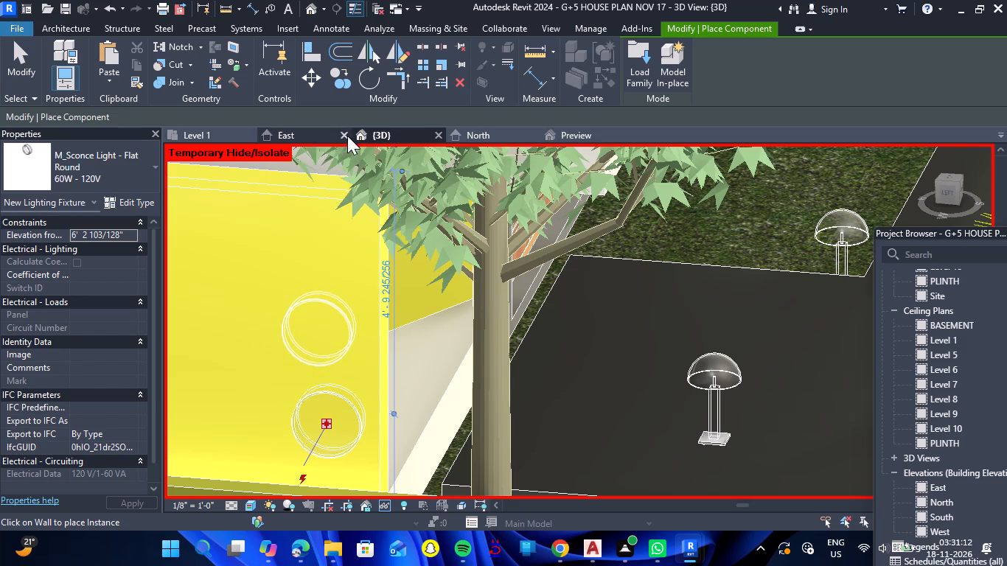
{"action": "left_click", "coordinate": [342, 156]}
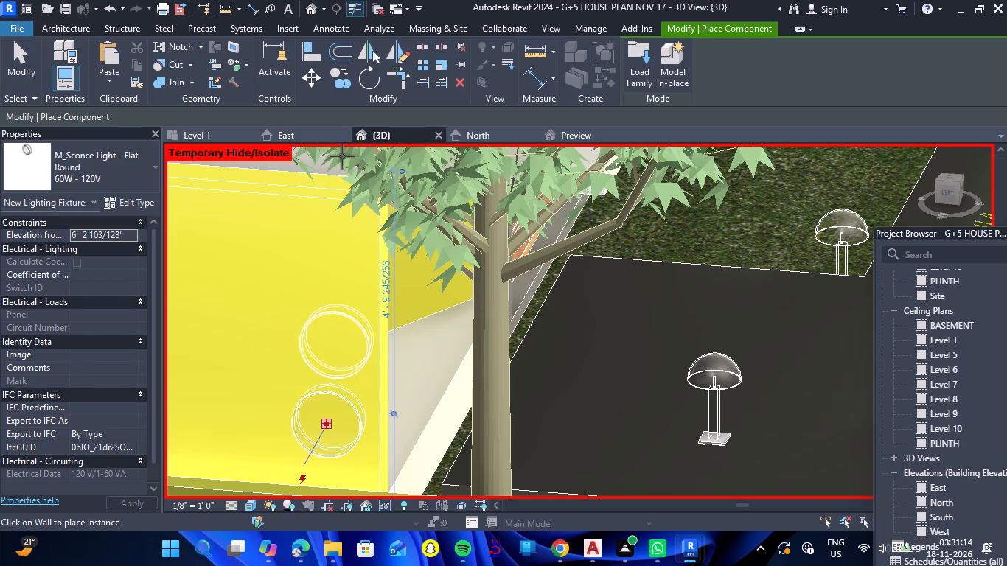
{"action": "scroll", "coordinate": [332, 243], "scroll_direction": "down", "scroll_amount": 4}
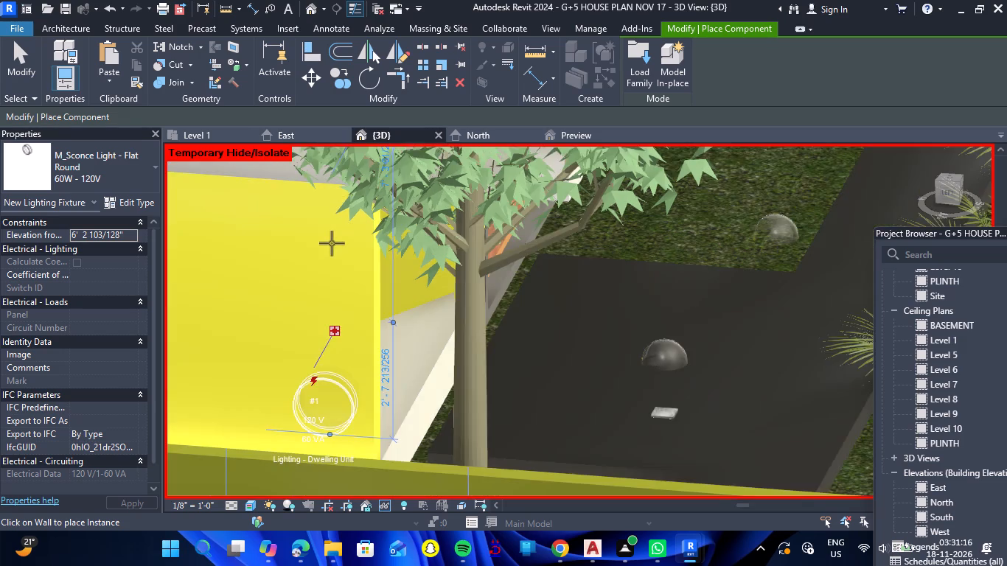
{"action": "key", "text": "Escape"}
{"action": "scroll", "coordinate": [346, 264], "scroll_direction": "down", "scroll_amount": 5}
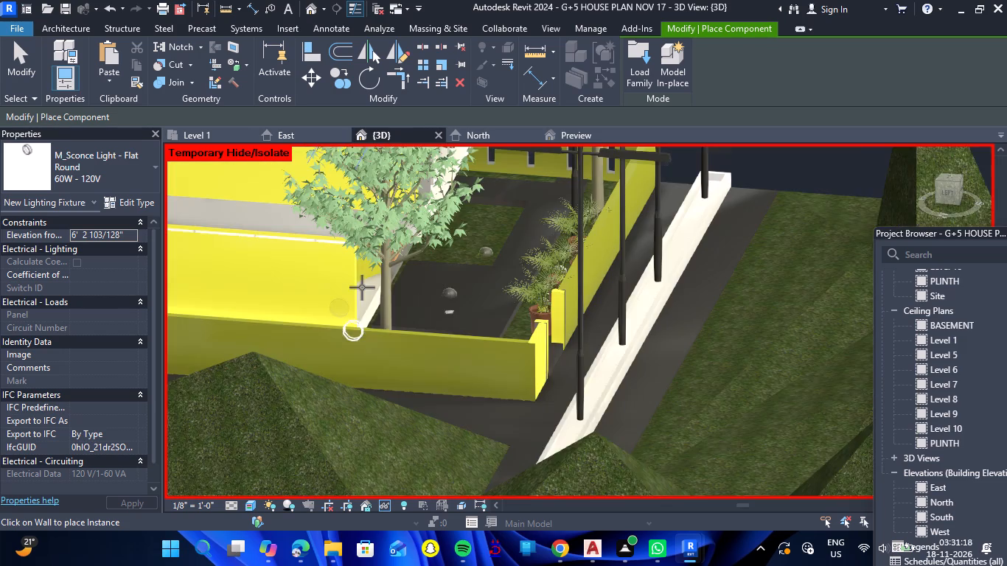
{"action": "scroll", "coordinate": [364, 291], "scroll_direction": "down", "scroll_amount": 1}
{"action": "key", "text": "Escape"}
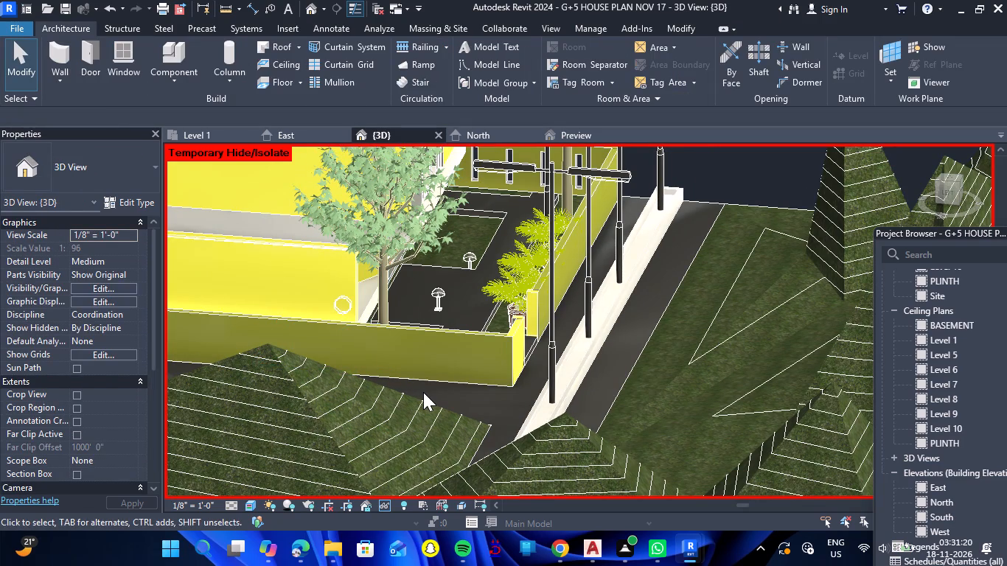
Render the 3D view at Draft quality with the Exterior: Artificial only lighting scheme.
{"action": "type", "text": "RR"}
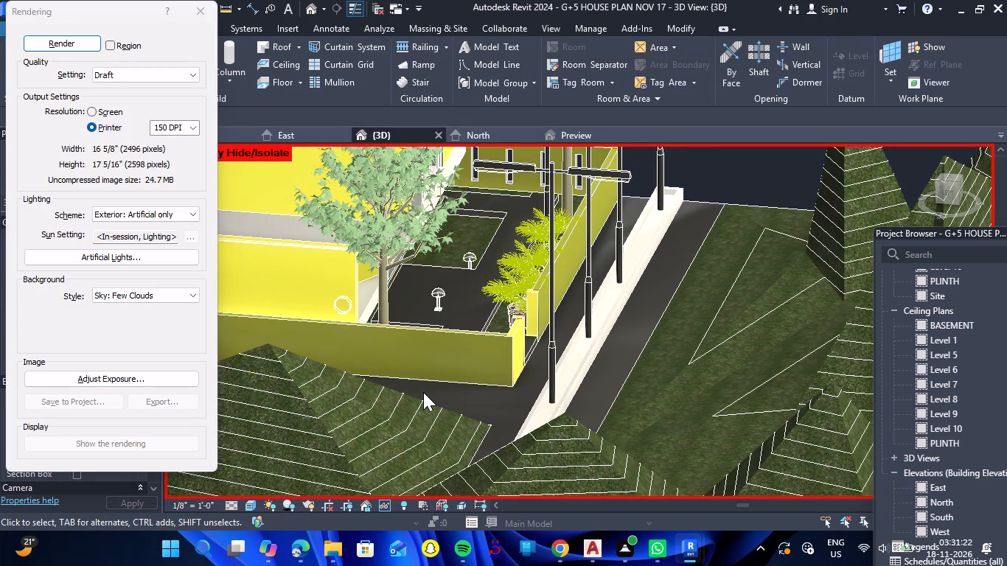
{"action": "left_click", "coordinate": [78, 48]}
{"action": "scroll", "coordinate": [332, 349], "scroll_direction": "down", "scroll_amount": 9}
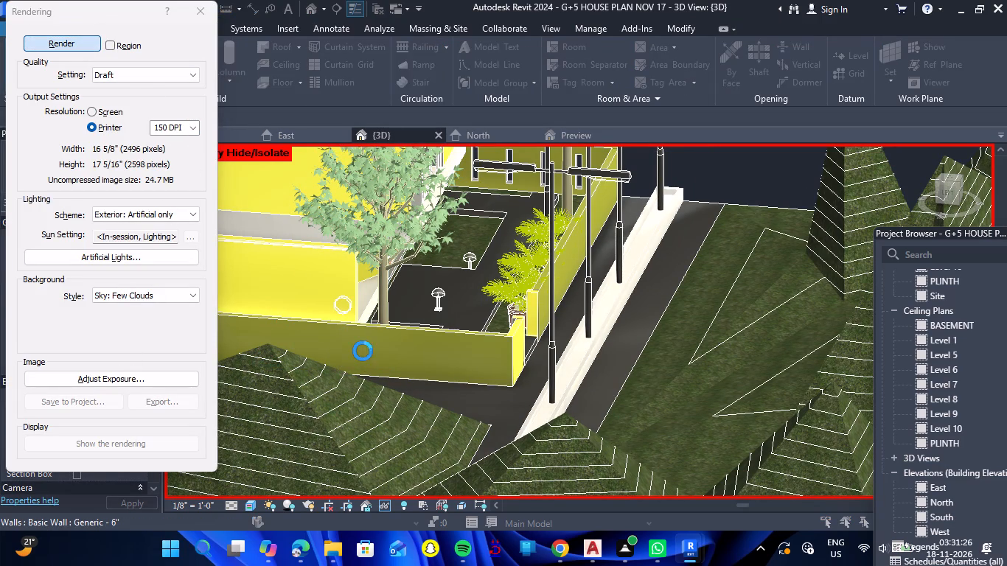
{"action": "scroll", "coordinate": [363, 351], "scroll_direction": "down", "scroll_amount": 3}
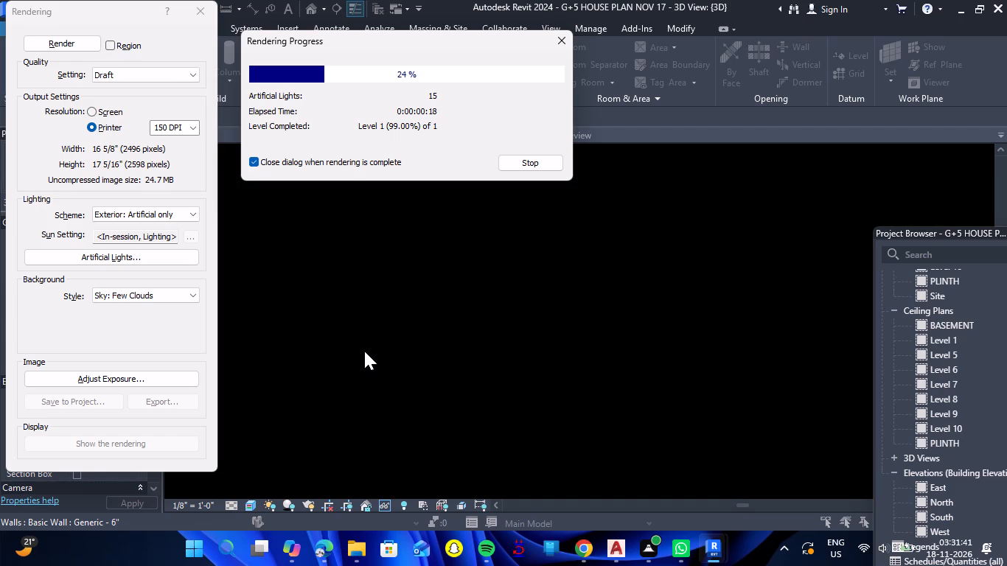
{"action": "scroll", "coordinate": [364, 351], "scroll_direction": "down", "scroll_amount": 9}
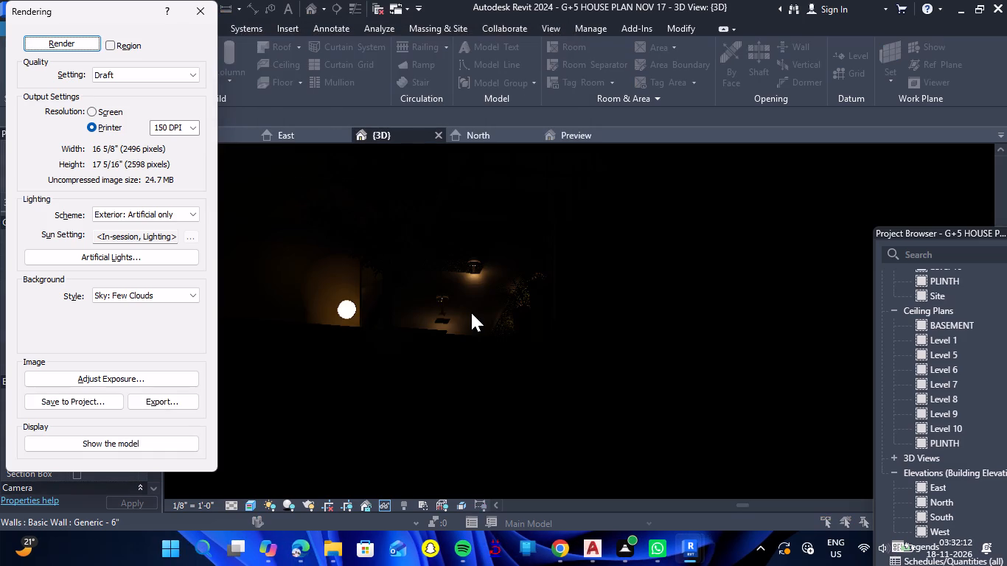
Examine how the sconce and yard lamps light the wall and paving in the rendered image, then close the rendering settings.
{"action": "scroll", "coordinate": [471, 312], "scroll_direction": "down", "scroll_amount": 5}
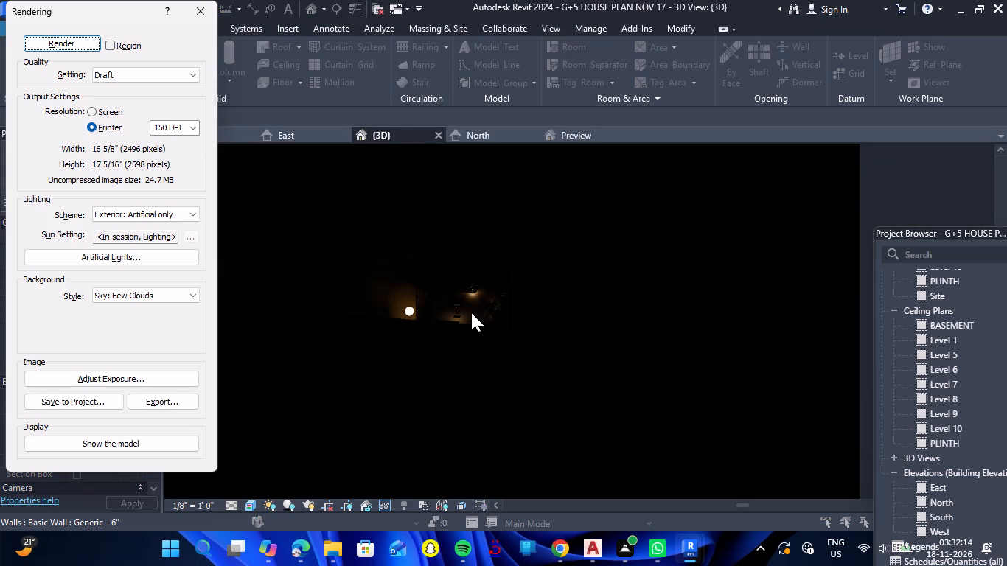
{"action": "scroll", "coordinate": [472, 314], "scroll_direction": "down", "scroll_amount": 12}
{"action": "scroll", "coordinate": [481, 284], "scroll_direction": "up", "scroll_amount": 3}
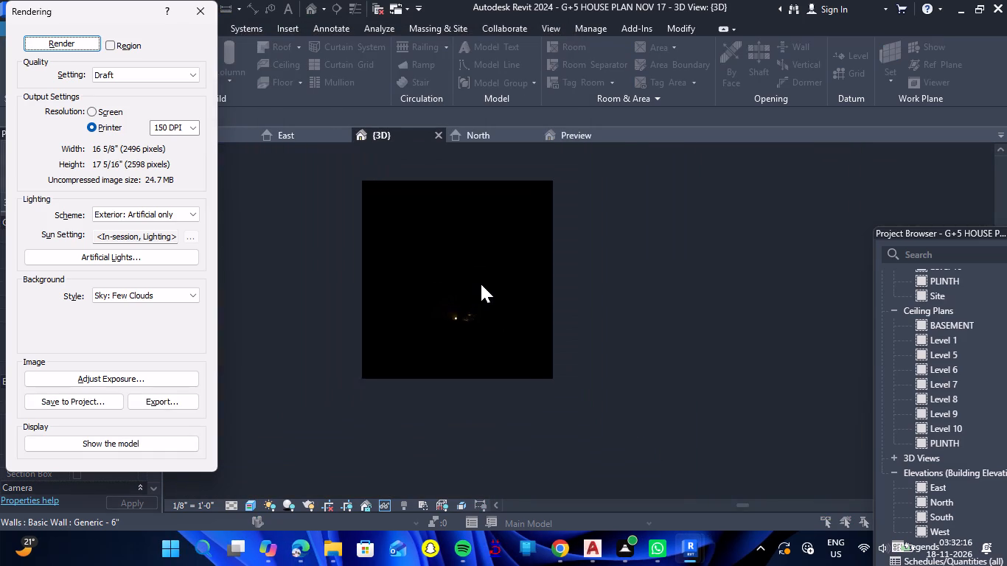
{"action": "scroll", "coordinate": [481, 284], "scroll_direction": "up", "scroll_amount": 8}
{"action": "scroll", "coordinate": [483, 282], "scroll_direction": "down", "scroll_amount": 3}
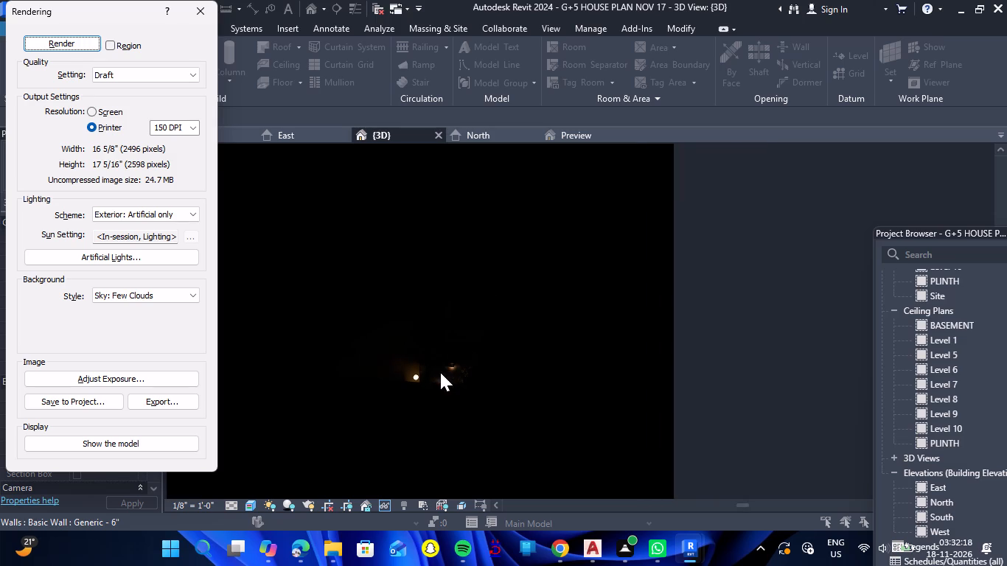
{"action": "scroll", "coordinate": [436, 376], "scroll_direction": "up", "scroll_amount": 14}
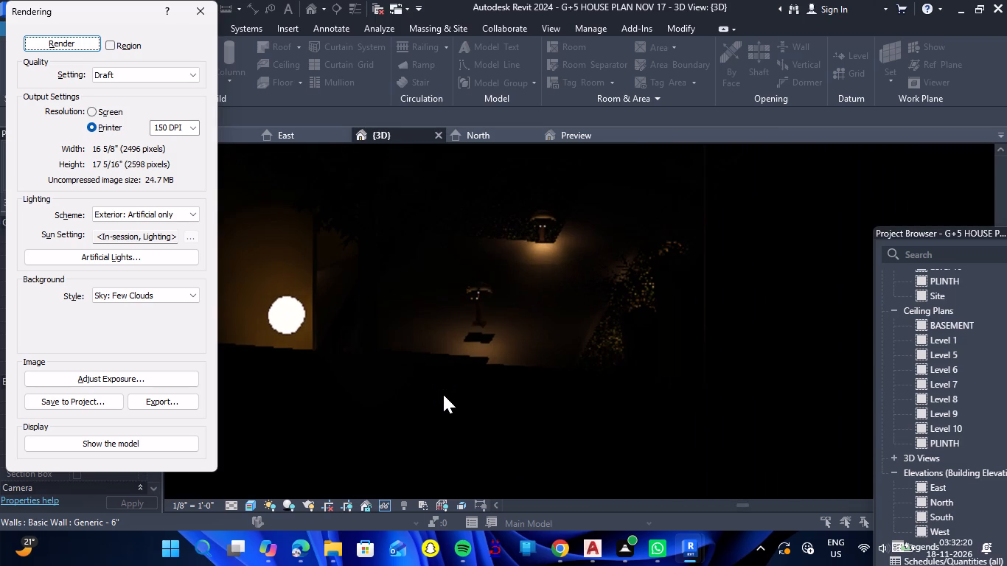
{"action": "scroll", "coordinate": [443, 394], "scroll_direction": "down", "scroll_amount": 6}
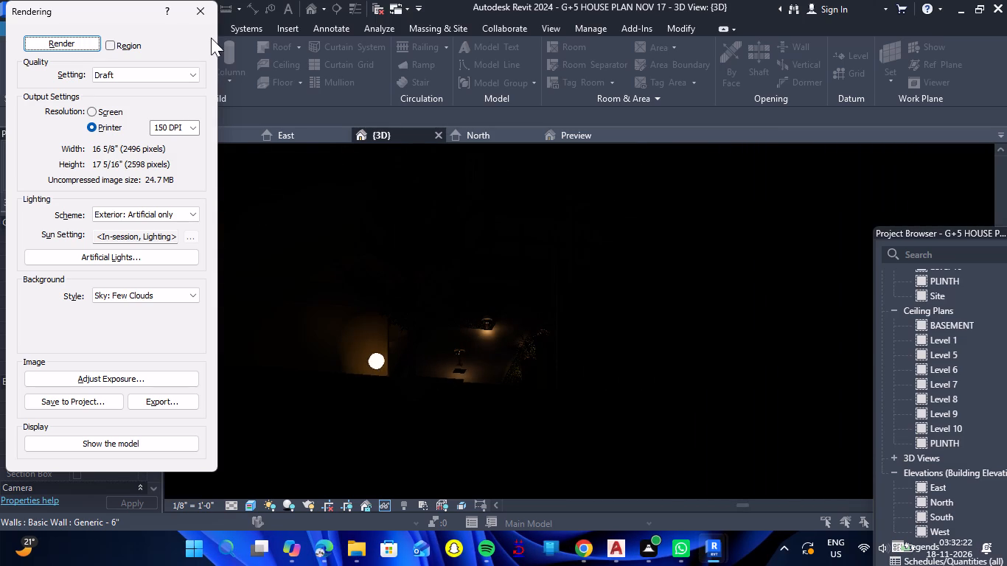
{"action": "left_click", "coordinate": [205, 15]}
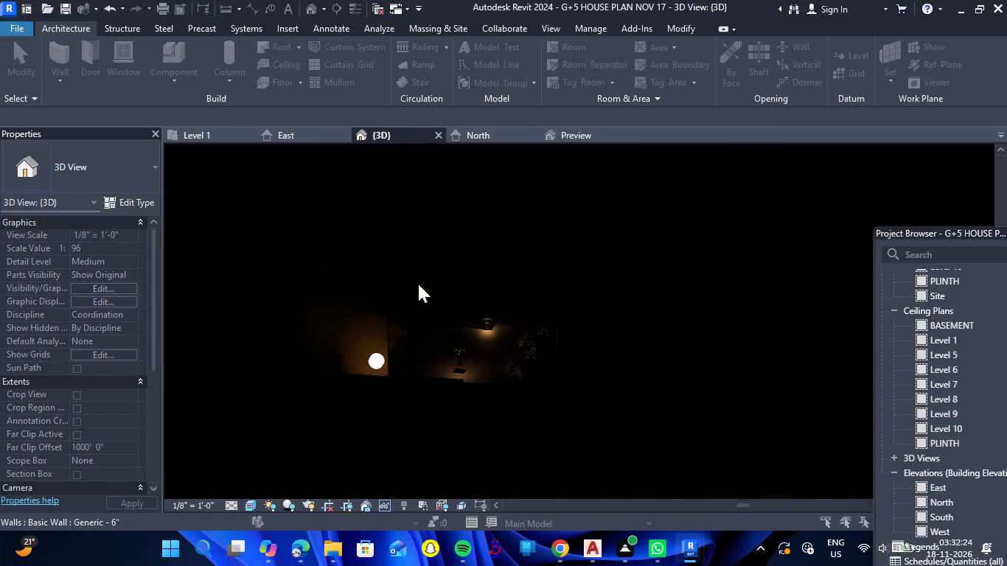
Open the type properties of the 105_Street Light - Dbl fixture nearest the front boundary wall and find its photometric parameters.
{"action": "scroll", "coordinate": [487, 312], "scroll_direction": "down", "scroll_amount": 5}
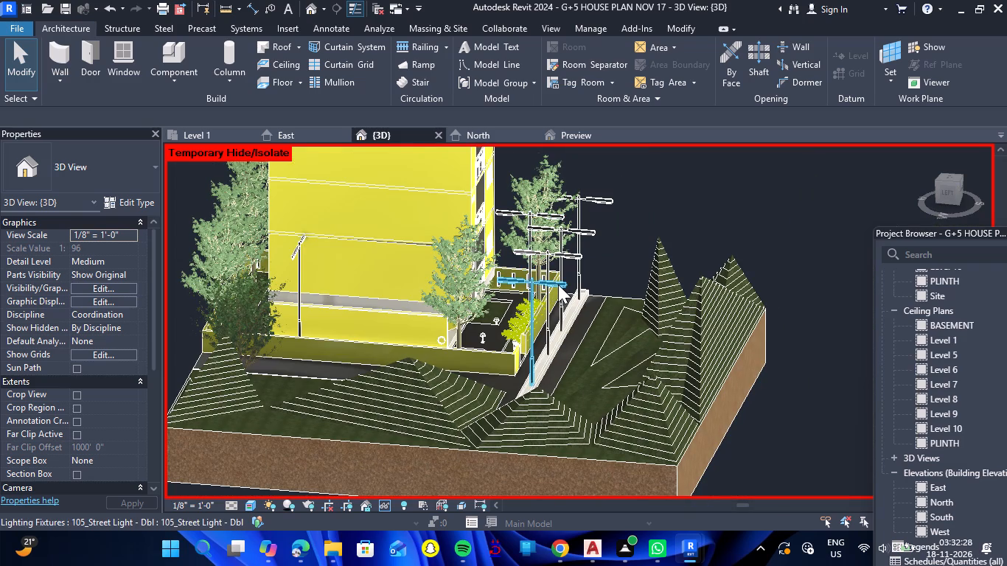
{"action": "left_click", "coordinate": [558, 284]}
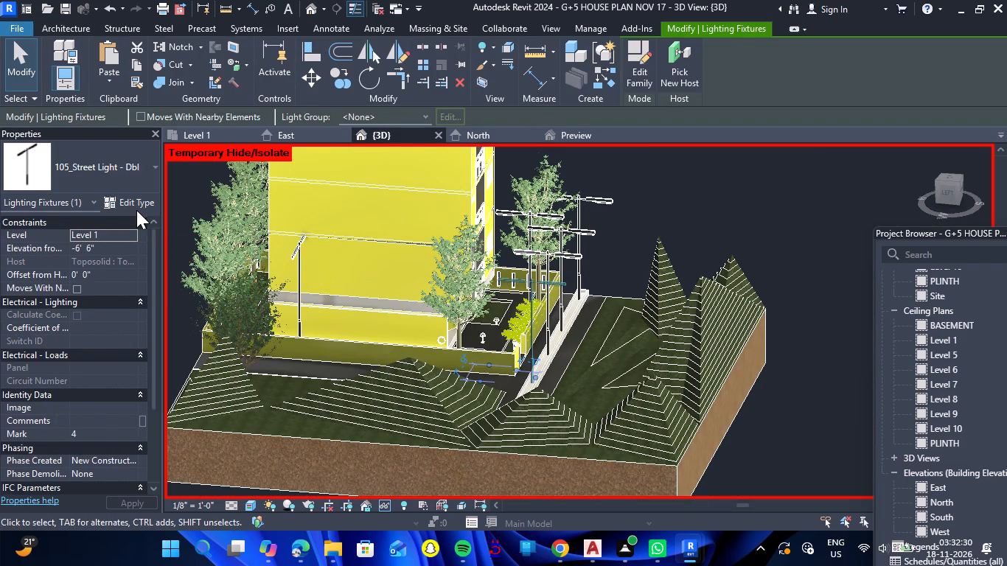
{"action": "left_click", "coordinate": [135, 206]}
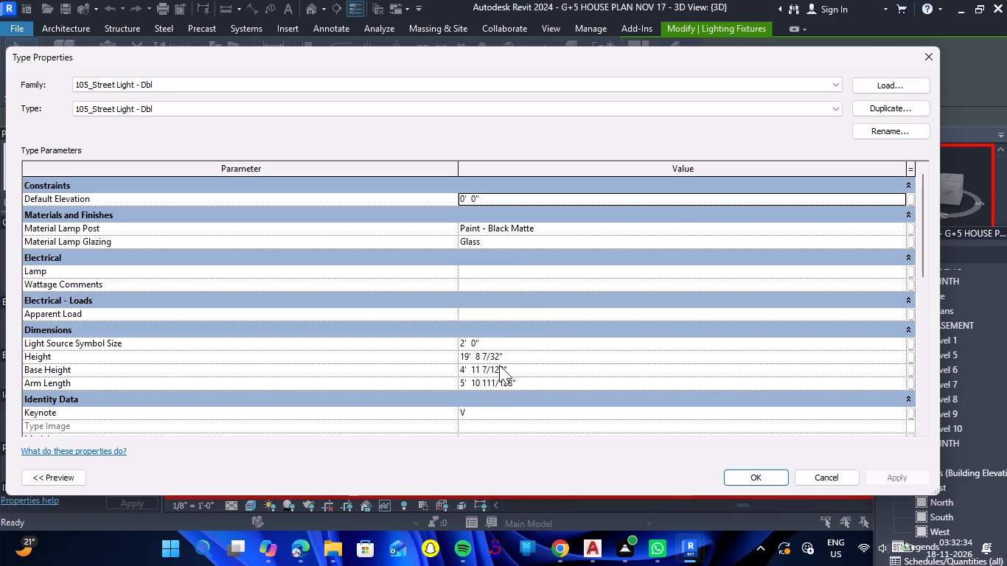
{"action": "scroll", "coordinate": [499, 360], "scroll_direction": "down", "scroll_amount": 12}
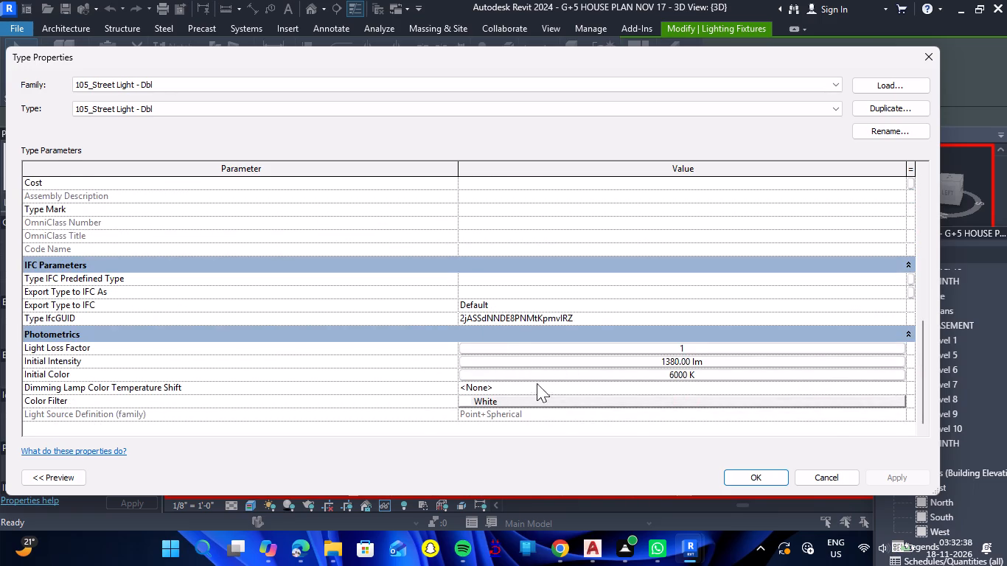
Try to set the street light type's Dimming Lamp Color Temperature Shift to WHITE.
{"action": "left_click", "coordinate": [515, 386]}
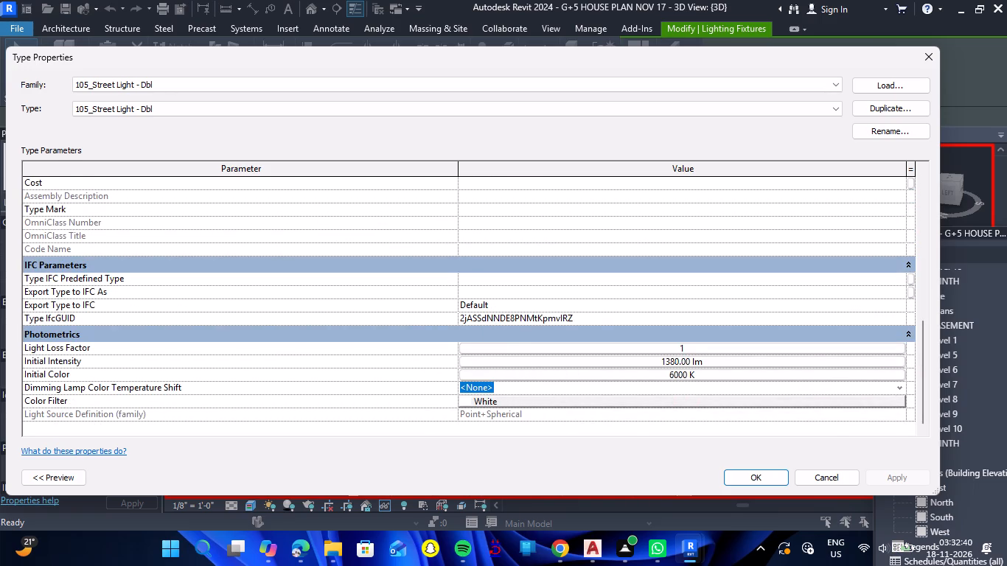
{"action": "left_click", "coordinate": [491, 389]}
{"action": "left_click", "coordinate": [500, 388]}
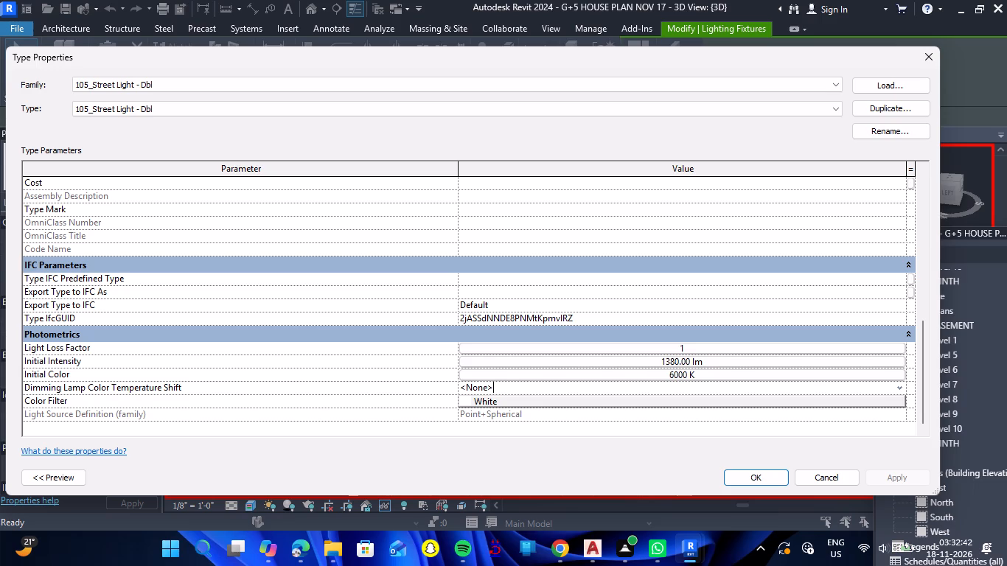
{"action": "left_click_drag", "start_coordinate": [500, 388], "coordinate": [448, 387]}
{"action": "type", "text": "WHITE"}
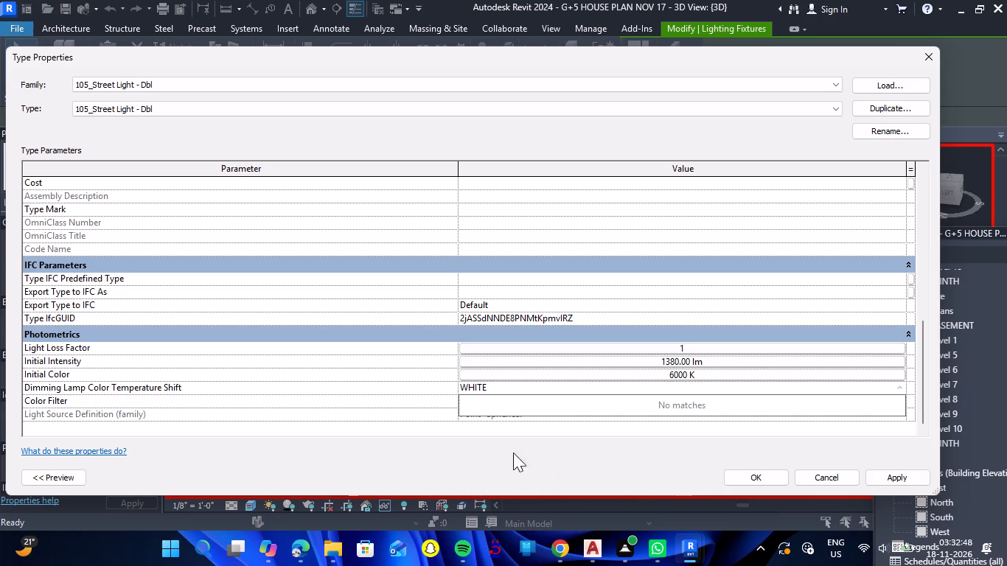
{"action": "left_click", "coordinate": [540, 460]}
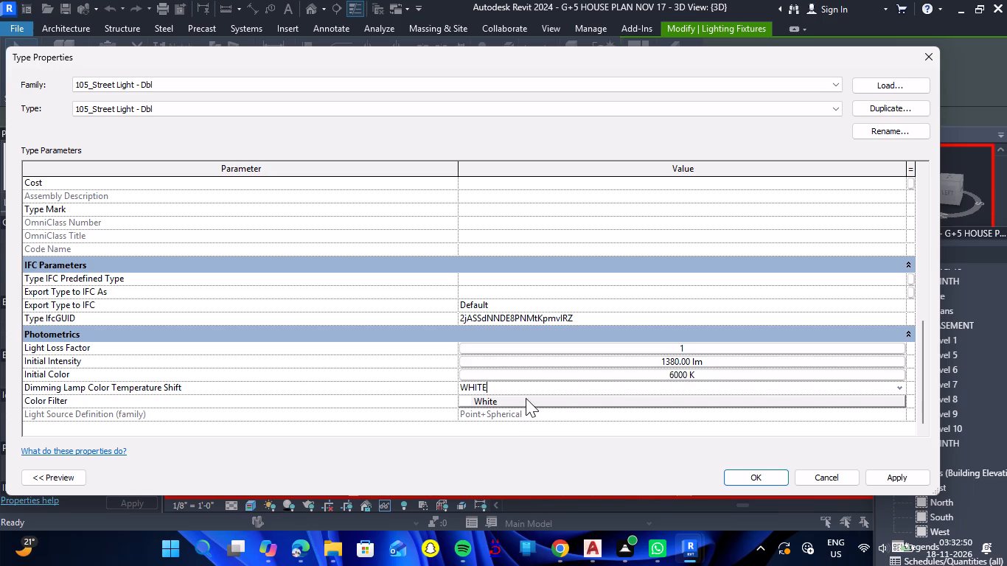
Define the street light type's Initial Intensity by wattage and set it to 500 W.
{"action": "left_click", "coordinate": [714, 358]}
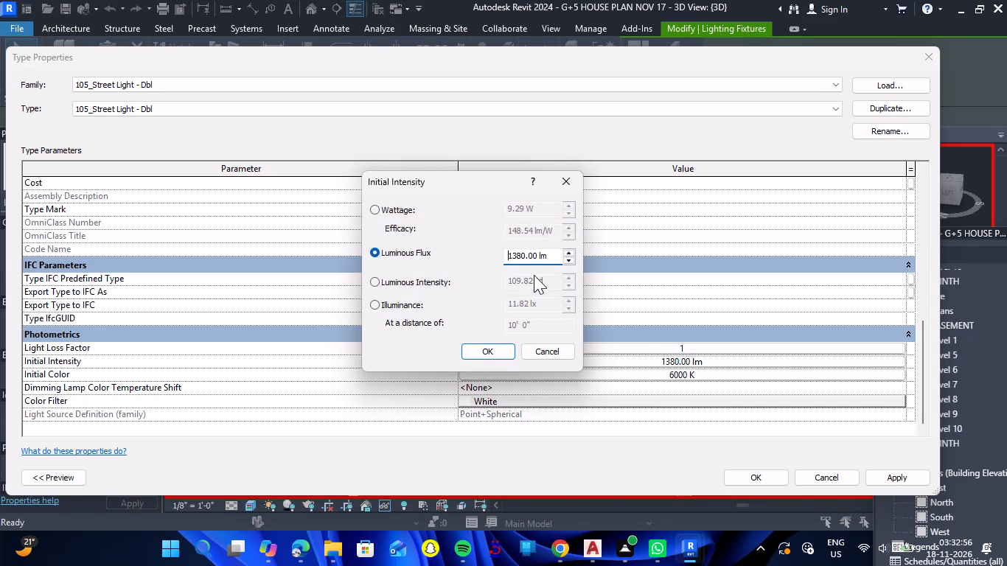
{"action": "left_click", "coordinate": [375, 208]}
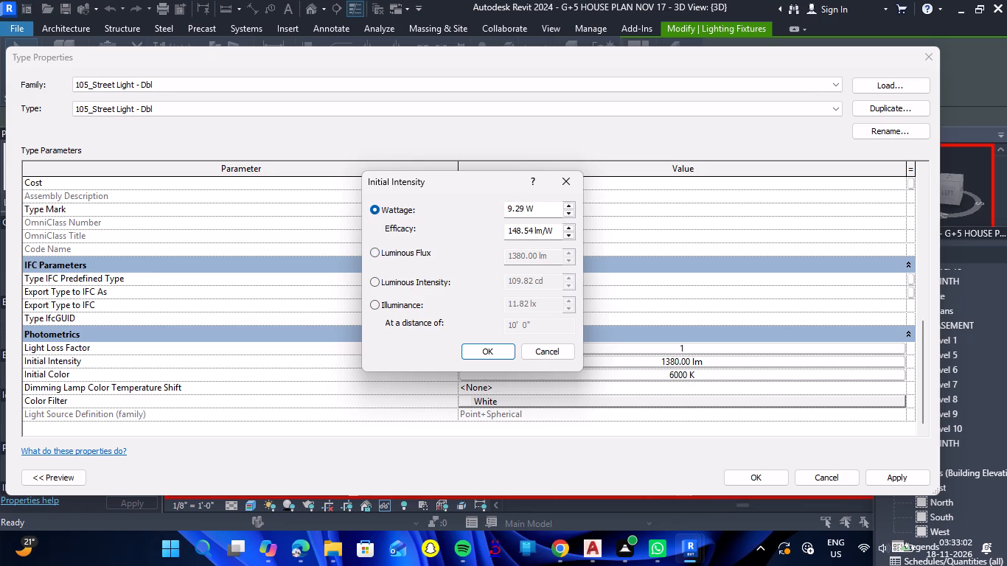
{"action": "left_click_drag", "start_coordinate": [543, 213], "coordinate": [452, 214]}
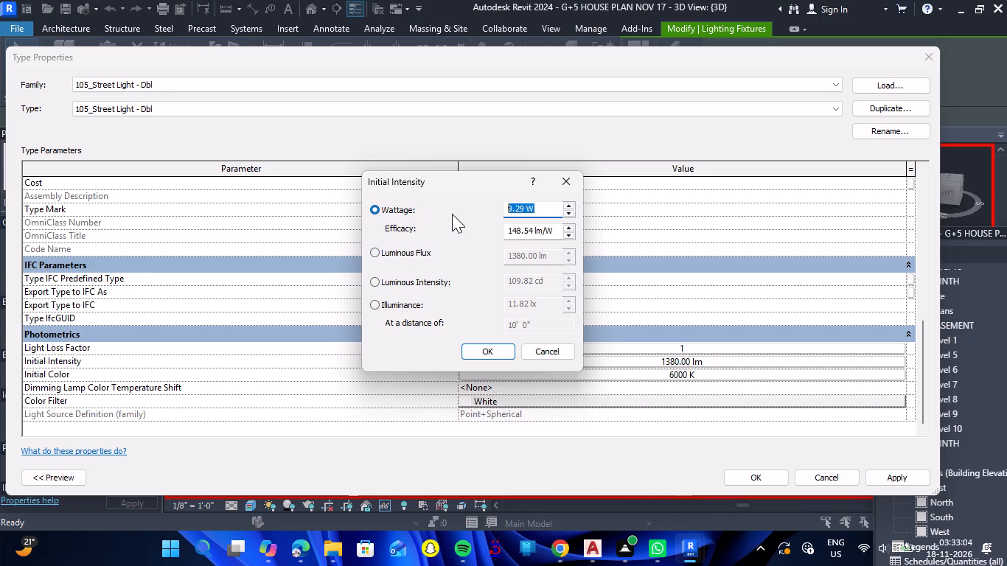
{"action": "type", "text": "500"}
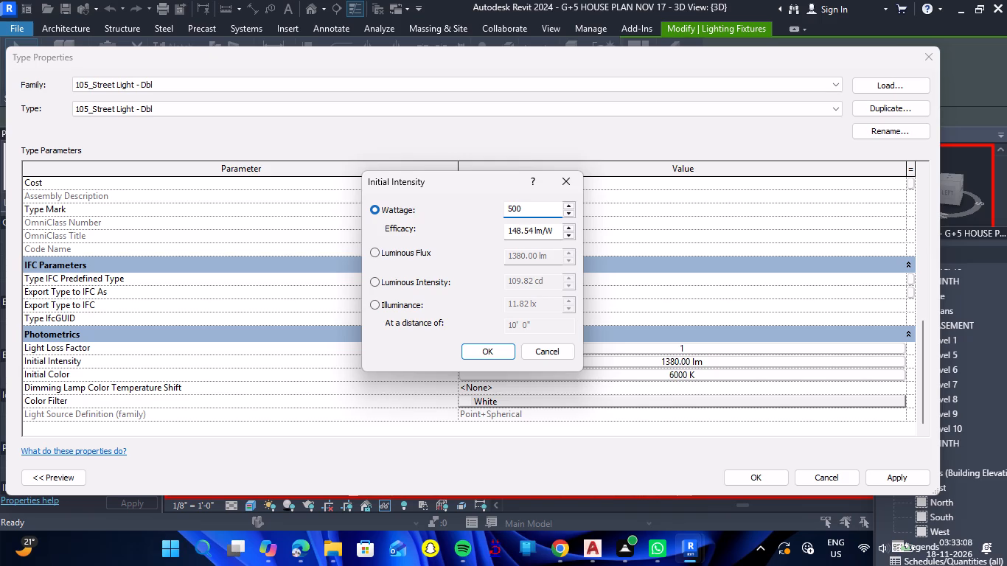
{"action": "left_click", "coordinate": [450, 189]}
{"action": "left_click", "coordinate": [498, 346]}
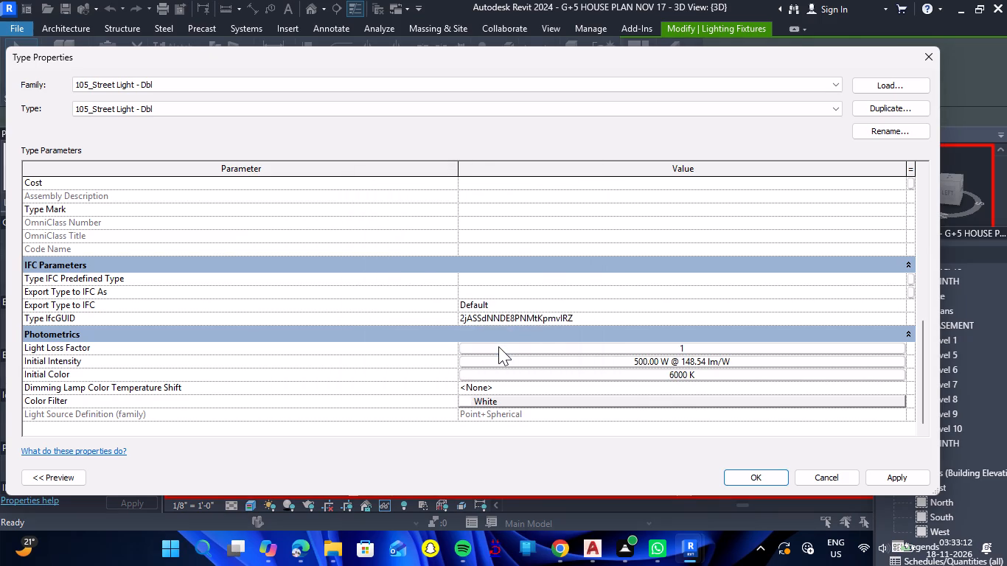
Set the street light type's Total Light Loss Factor to about 2.64 with the Simple method.
{"action": "left_click", "coordinate": [666, 348]}
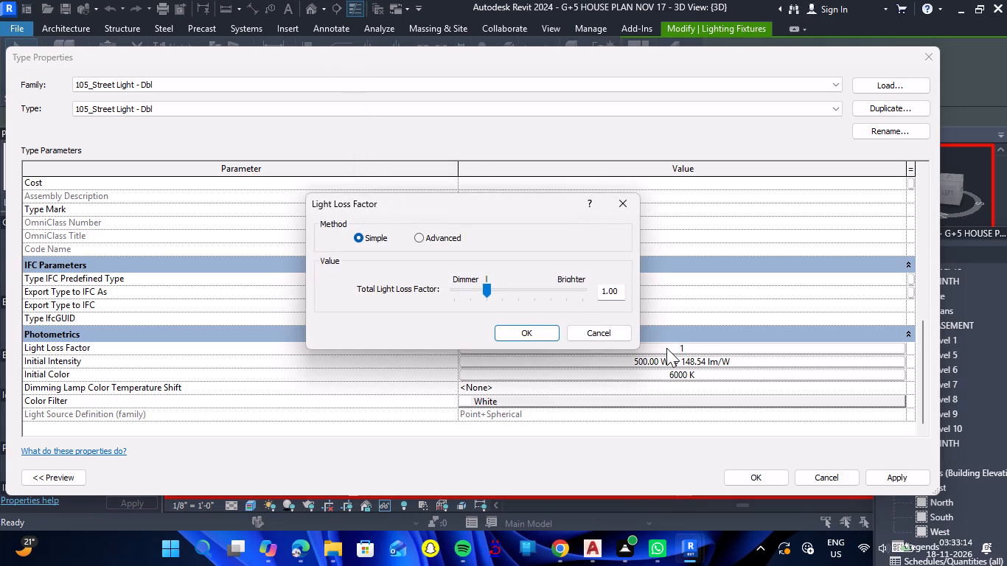
{"action": "left_click_drag", "start_coordinate": [488, 293], "coordinate": [511, 293]}
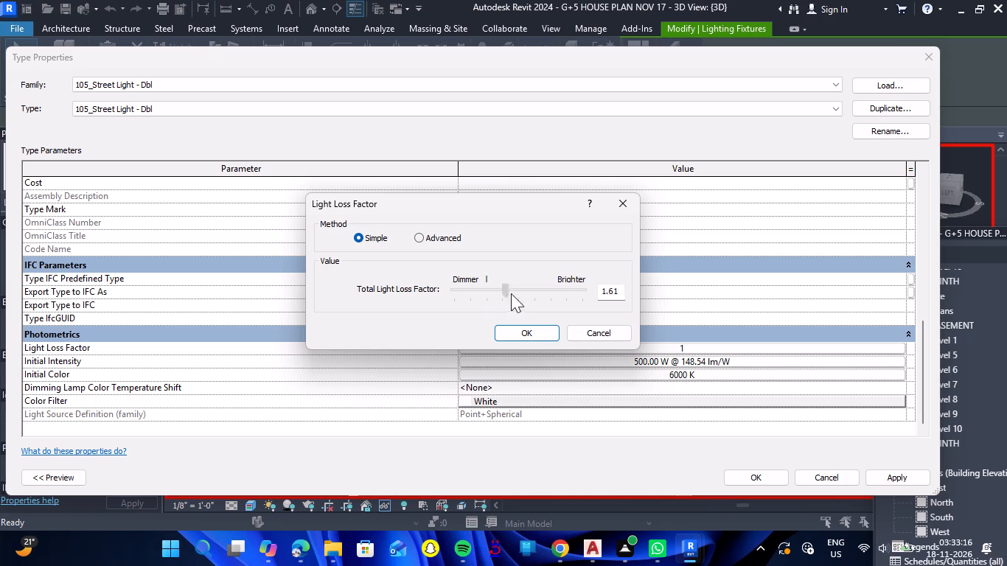
{"action": "left_click_drag", "start_coordinate": [511, 293], "coordinate": [576, 296]}
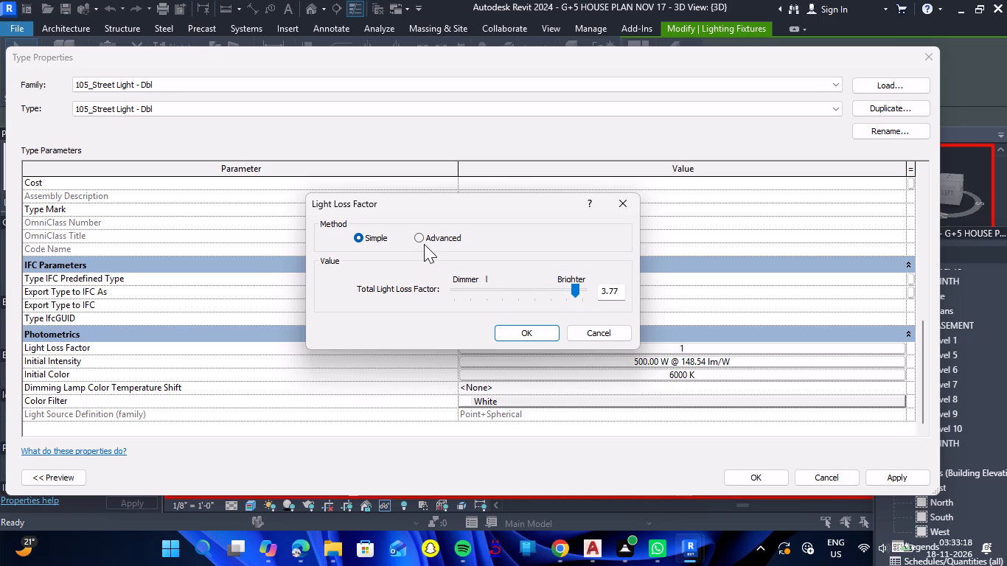
{"action": "left_click", "coordinate": [424, 240]}
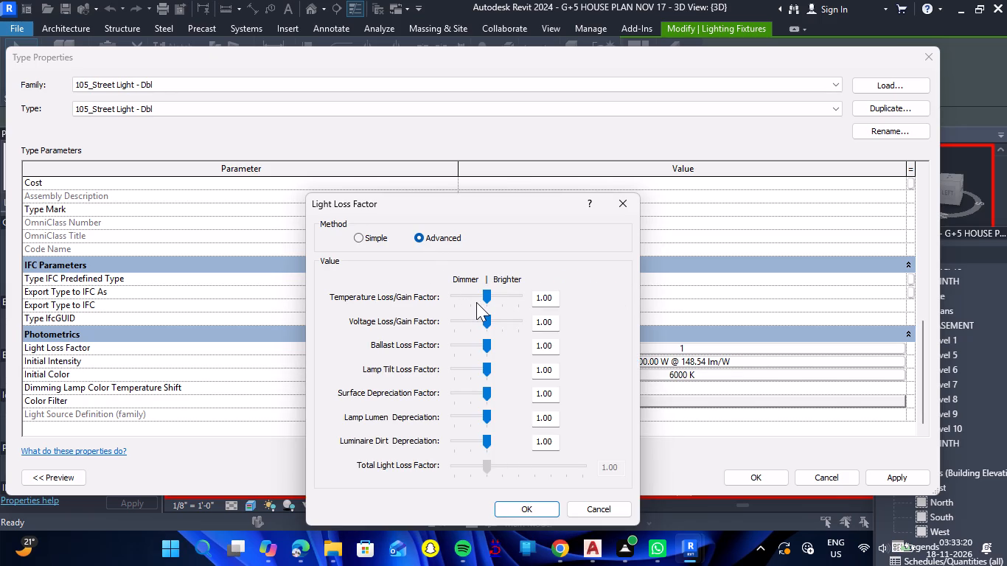
{"action": "left_click", "coordinate": [361, 237]}
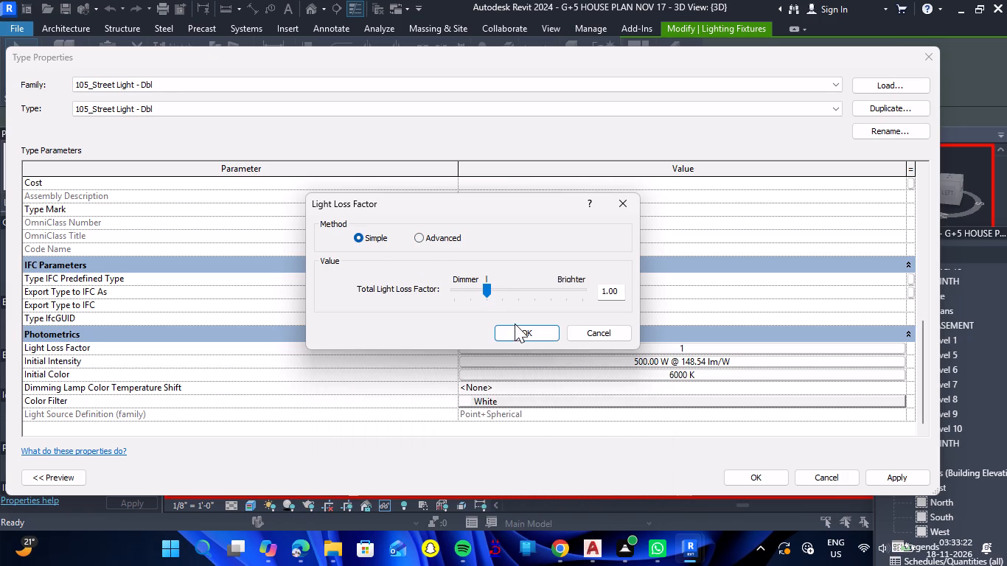
{"action": "left_click_drag", "start_coordinate": [485, 287], "coordinate": [537, 293]}
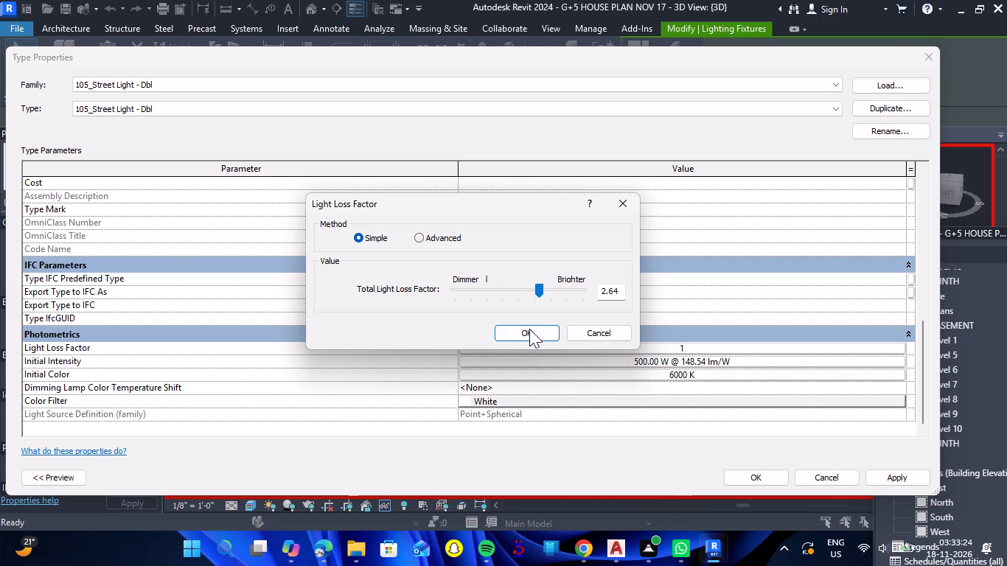
{"action": "left_click", "coordinate": [529, 329]}
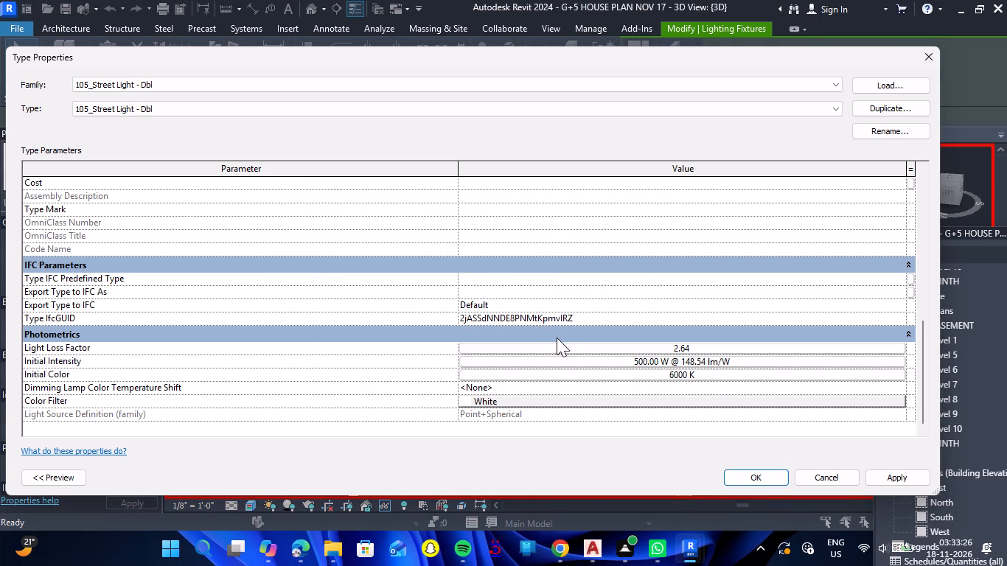
Examine the street light's geometry and light source in the type preview, including the 3D View: {3D}1 view, and review its photometric parameters.
{"action": "scroll", "coordinate": [439, 337], "scroll_direction": "up", "scroll_amount": 3}
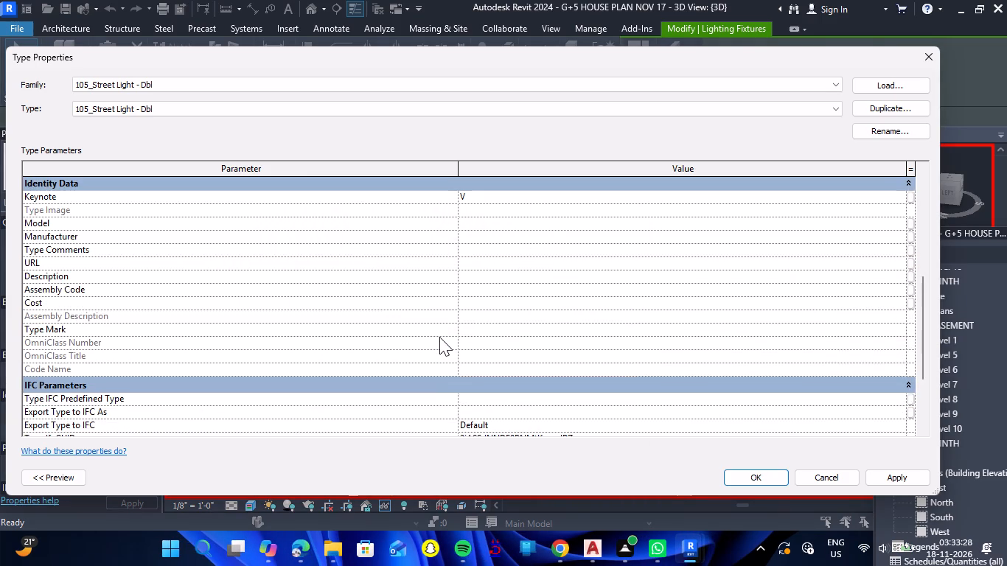
{"action": "scroll", "coordinate": [439, 337], "scroll_direction": "down", "scroll_amount": 4}
{"action": "left_click", "coordinate": [69, 480]}
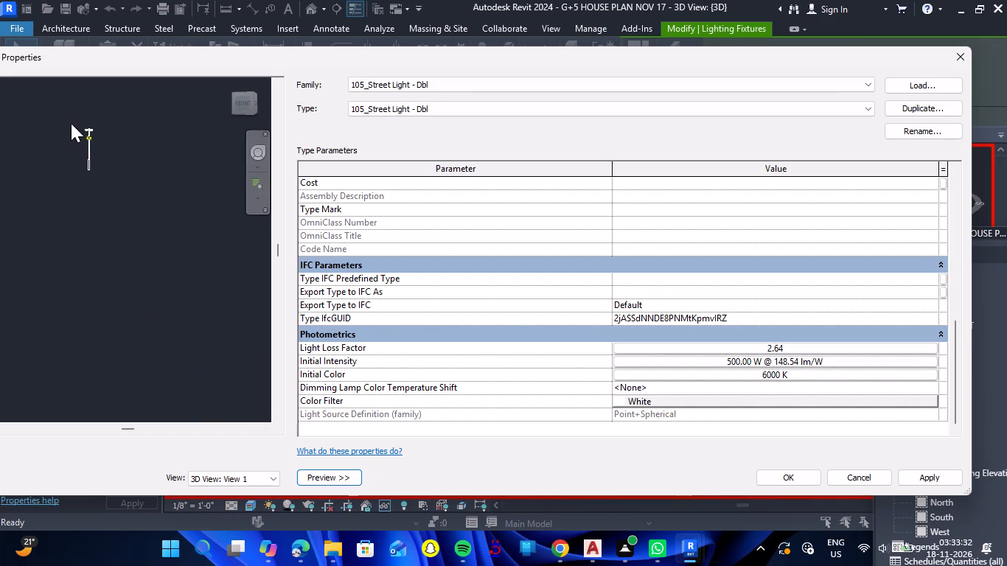
{"action": "scroll", "coordinate": [81, 122], "scroll_direction": "up", "scroll_amount": 20}
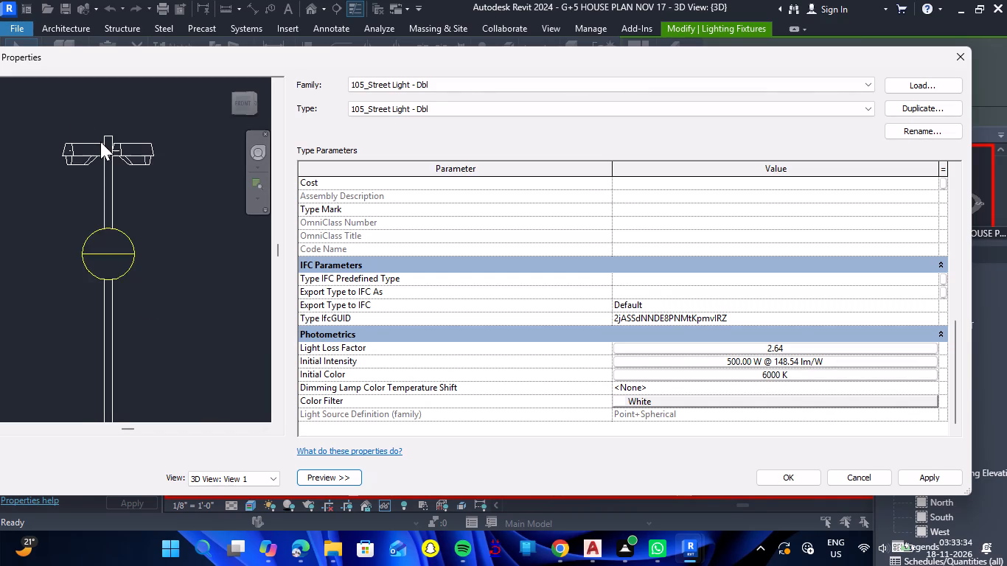
{"action": "scroll", "coordinate": [100, 141], "scroll_direction": "down", "scroll_amount": 17}
{"action": "scroll", "coordinate": [102, 144], "scroll_direction": "down", "scroll_amount": 7}
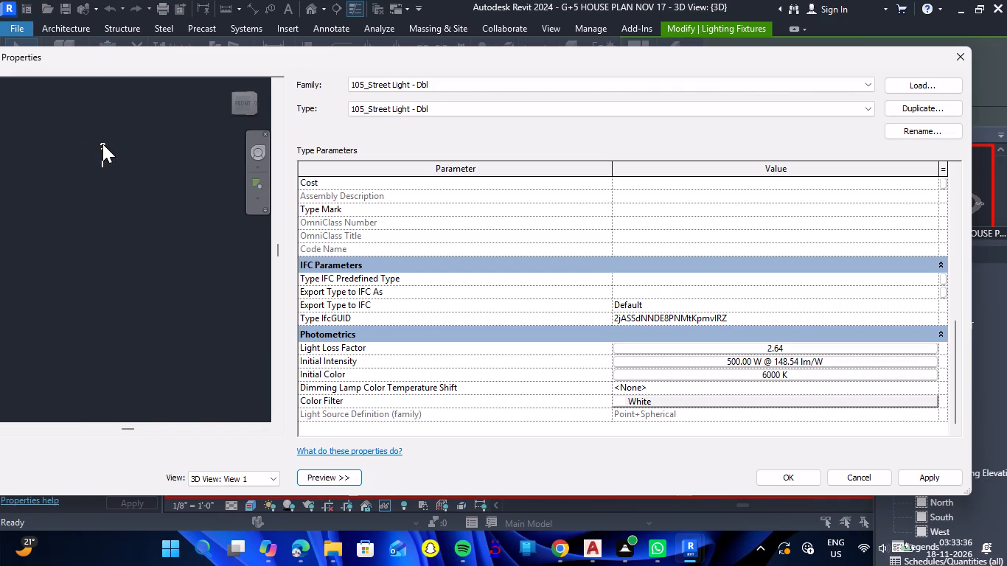
{"action": "left_click", "coordinate": [270, 477]}
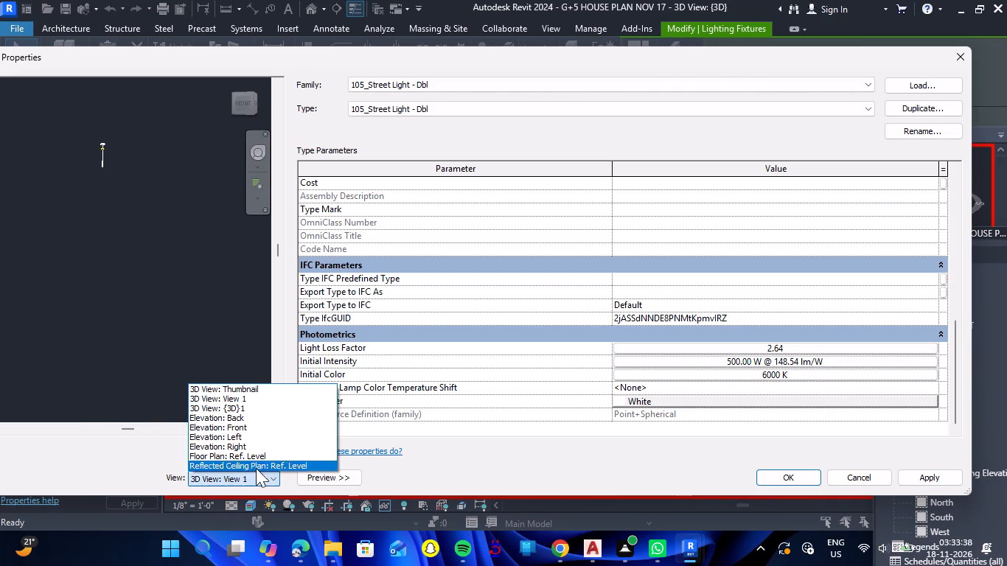
{"action": "left_click", "coordinate": [257, 406]}
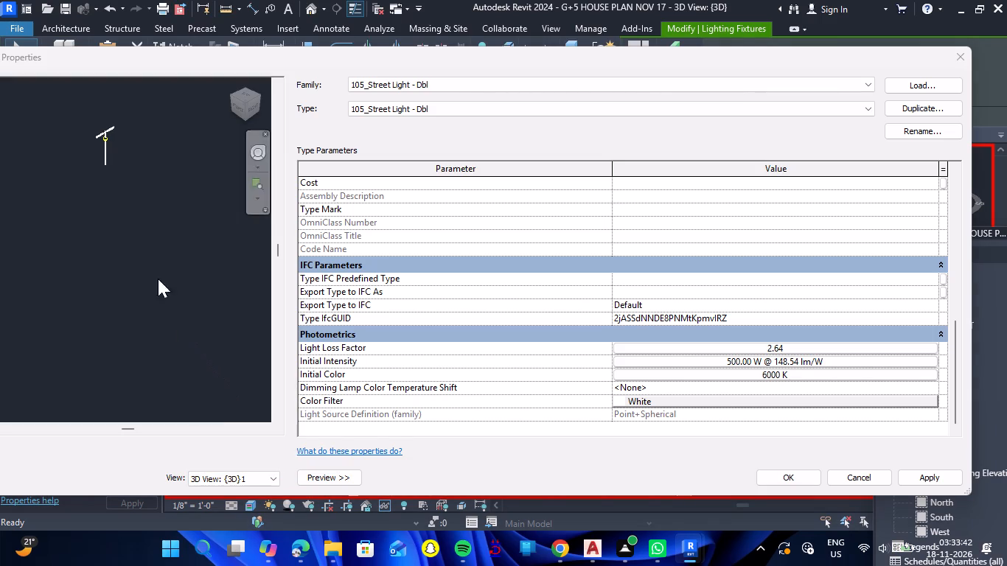
{"action": "scroll", "coordinate": [114, 122], "scroll_direction": "up", "scroll_amount": 15}
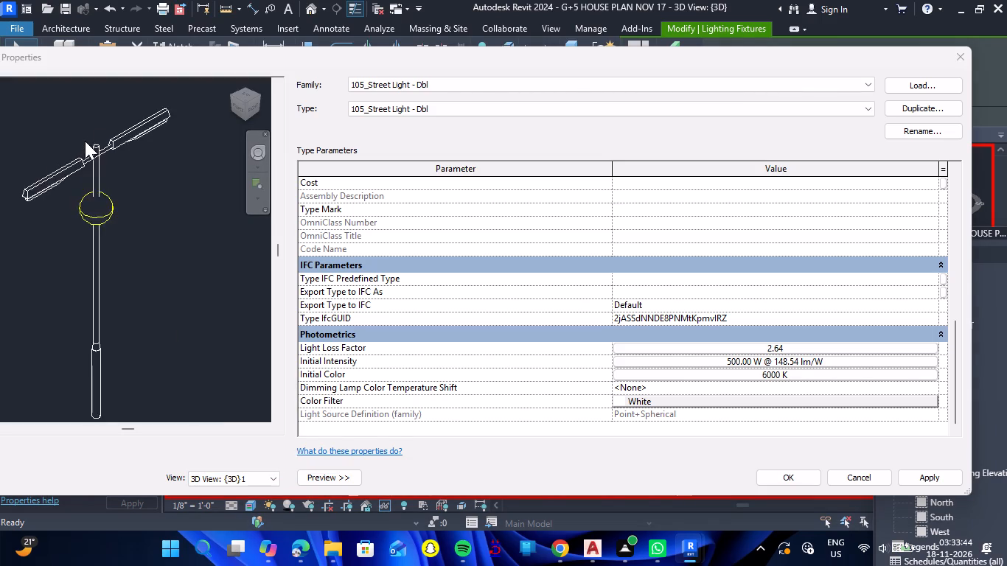
{"action": "scroll", "coordinate": [85, 141], "scroll_direction": "up", "scroll_amount": 3}
{"action": "scroll", "coordinate": [85, 141], "scroll_direction": "down", "scroll_amount": 15}
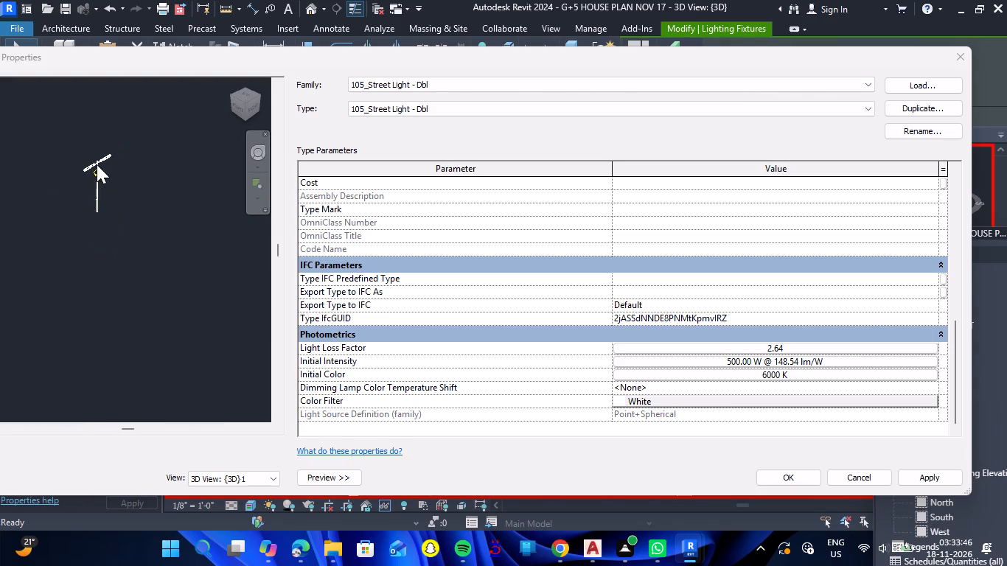
{"action": "scroll", "coordinate": [97, 164], "scroll_direction": "down", "scroll_amount": 1}
{"action": "left_click", "coordinate": [346, 476]}
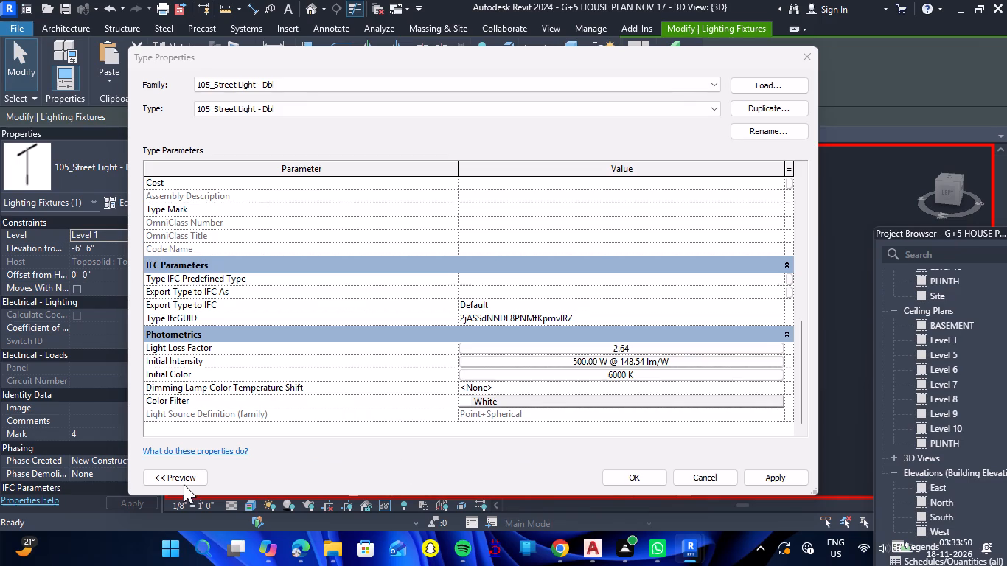
{"action": "left_click", "coordinate": [184, 481]}
{"action": "left_click", "coordinate": [320, 481]}
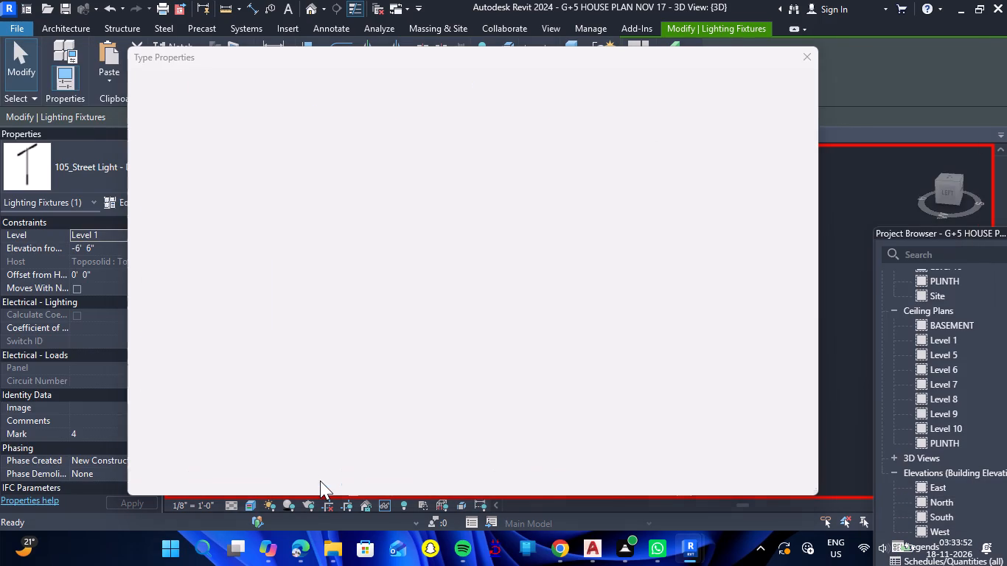
{"action": "scroll", "coordinate": [484, 355], "scroll_direction": "down", "scroll_amount": 6}
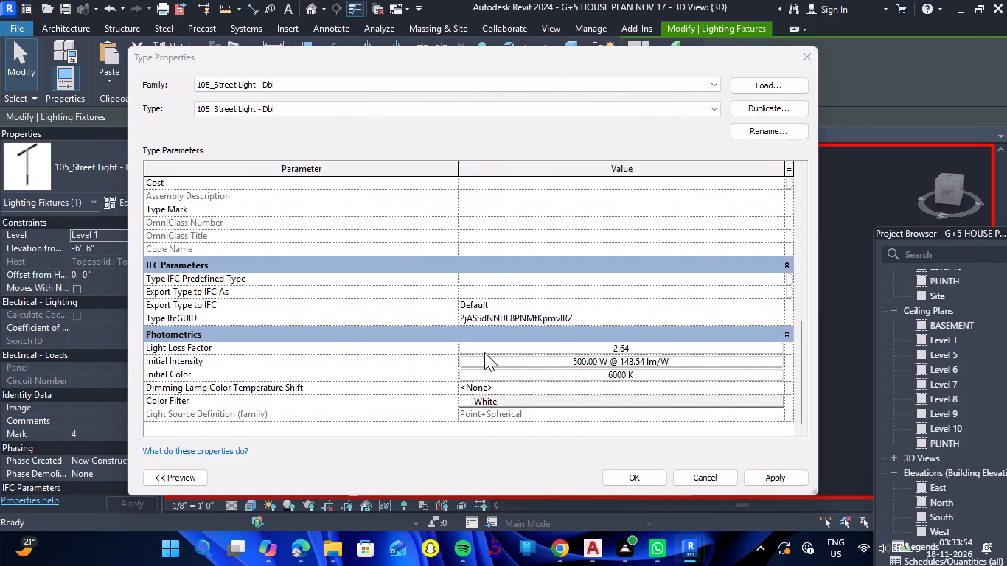
{"action": "scroll", "coordinate": [526, 312], "scroll_direction": "up", "scroll_amount": 3}
{"action": "scroll", "coordinate": [526, 312], "scroll_direction": "down", "scroll_amount": 5}
Apply the street light's changed photometrics and close its type properties.
{"action": "left_click", "coordinate": [756, 478]}
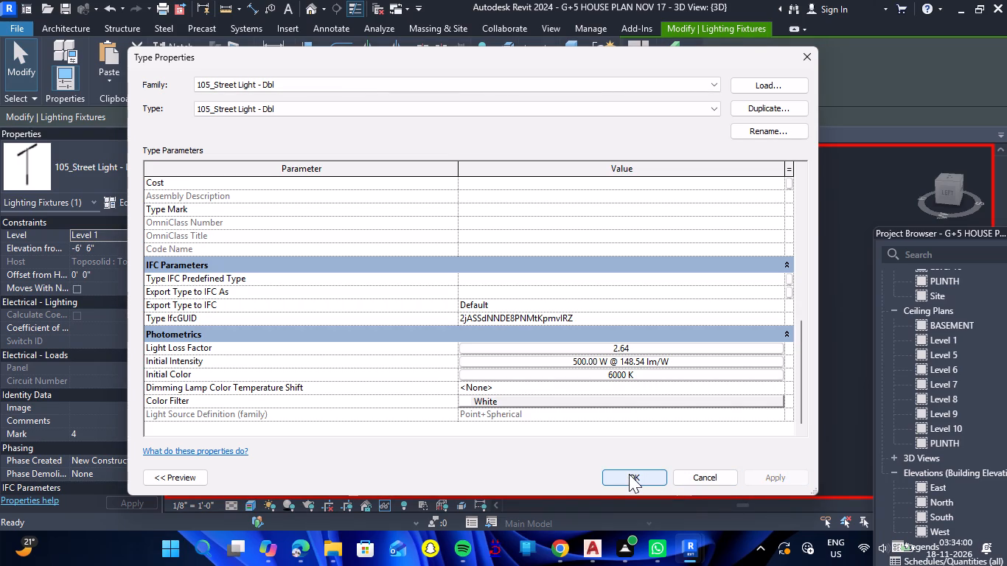
{"action": "left_click", "coordinate": [629, 474]}
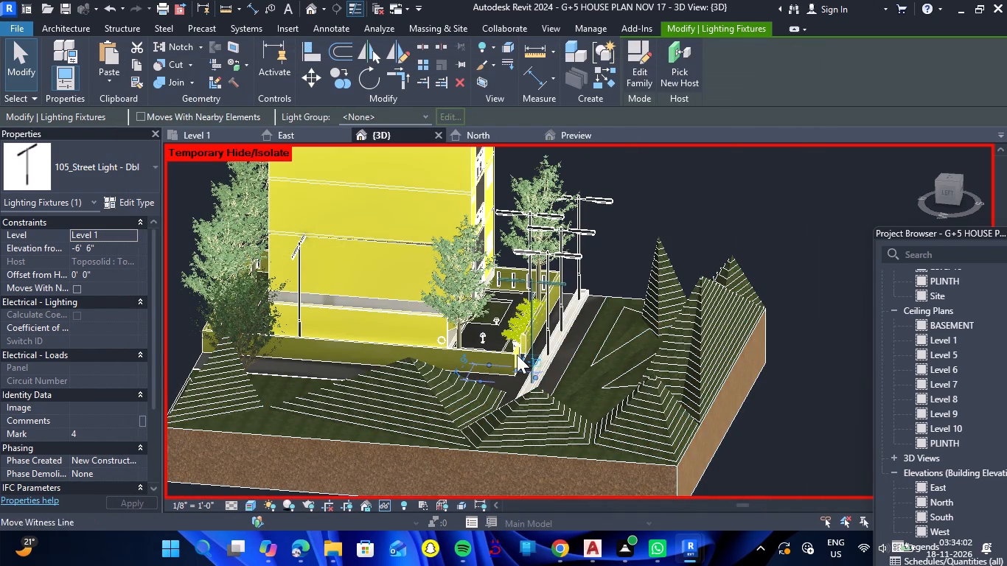
Nudge the hemispheric table lamp nearest the yard's front corner across the paving toward the low boundary wall.
{"action": "scroll", "coordinate": [461, 361], "scroll_direction": "up", "scroll_amount": 7}
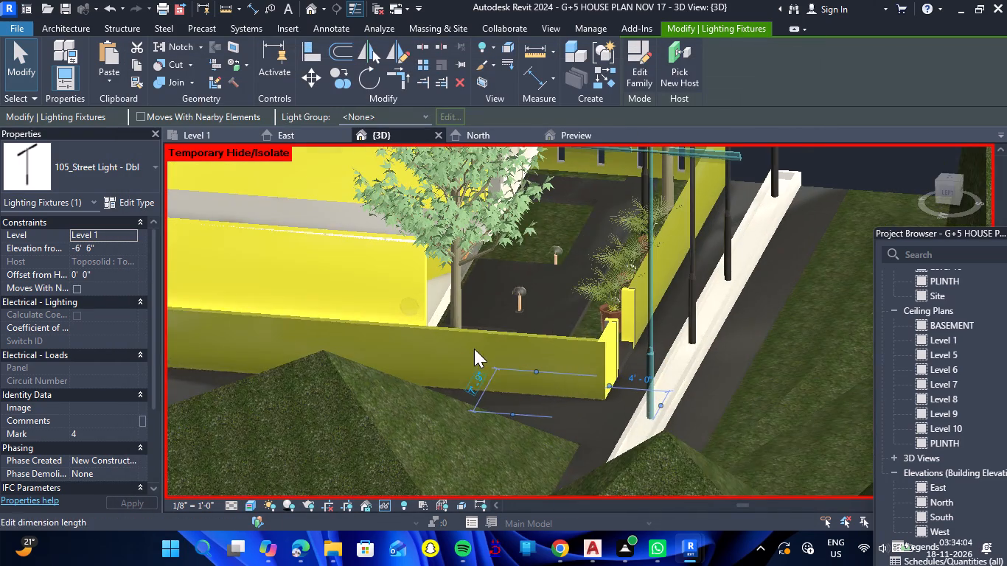
{"action": "left_click", "coordinate": [517, 307]}
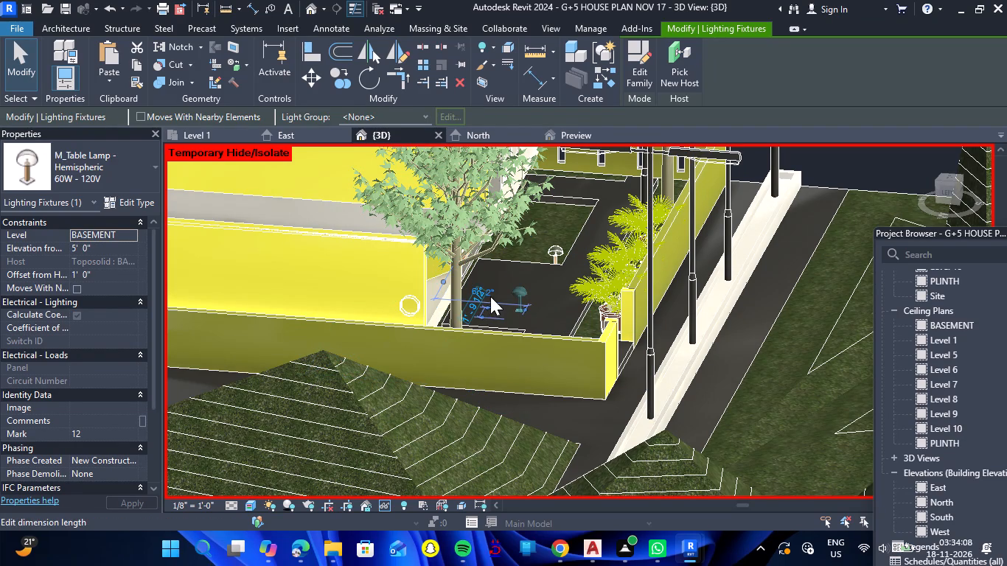
{"action": "key", "text": "Down"}
{"action": "key", "text": "Down"}
{"action": "key", "text": "Down"}
{"action": "key", "text": "Down"}
{"action": "key", "text": "Down"}
{"action": "key", "text": "Down"}
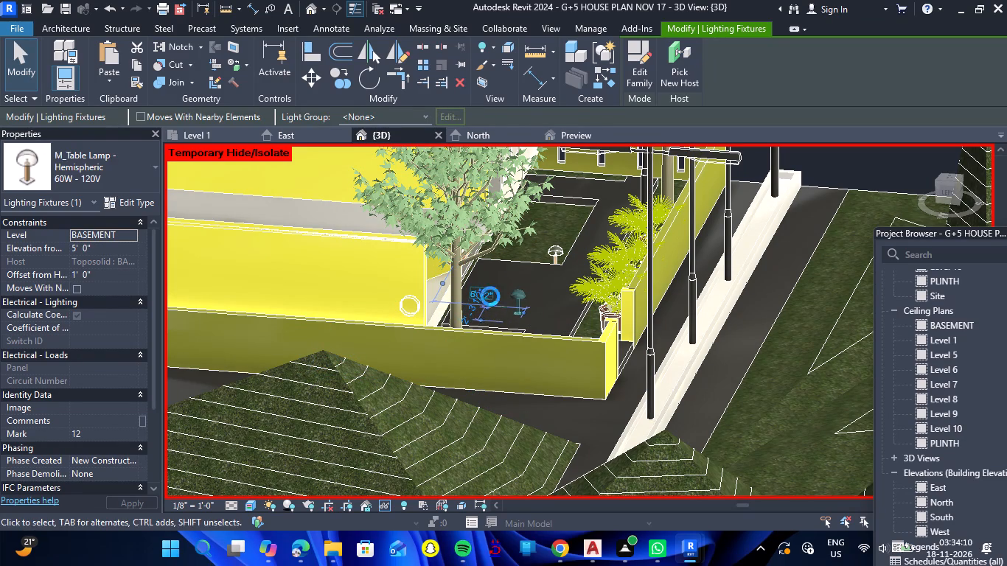
{"action": "key", "text": "Down"}
{"action": "key", "text": "Down"}
{"action": "key", "text": "Down"}
{"action": "key", "text": "Down"}
{"action": "key", "text": "Down"}
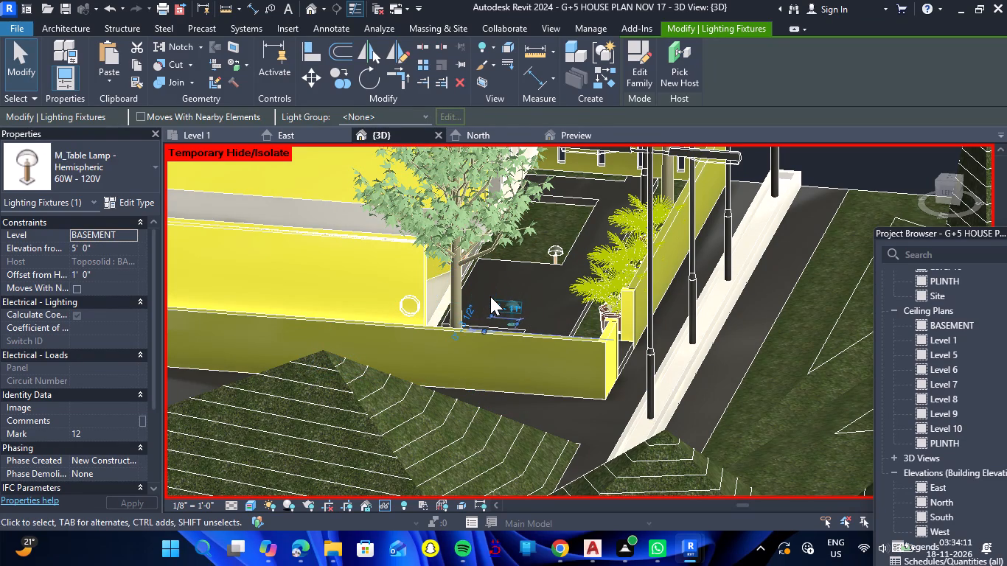
{"action": "key", "text": "Down"}
{"action": "key", "text": "Down"}
{"action": "key", "text": "Escape"}
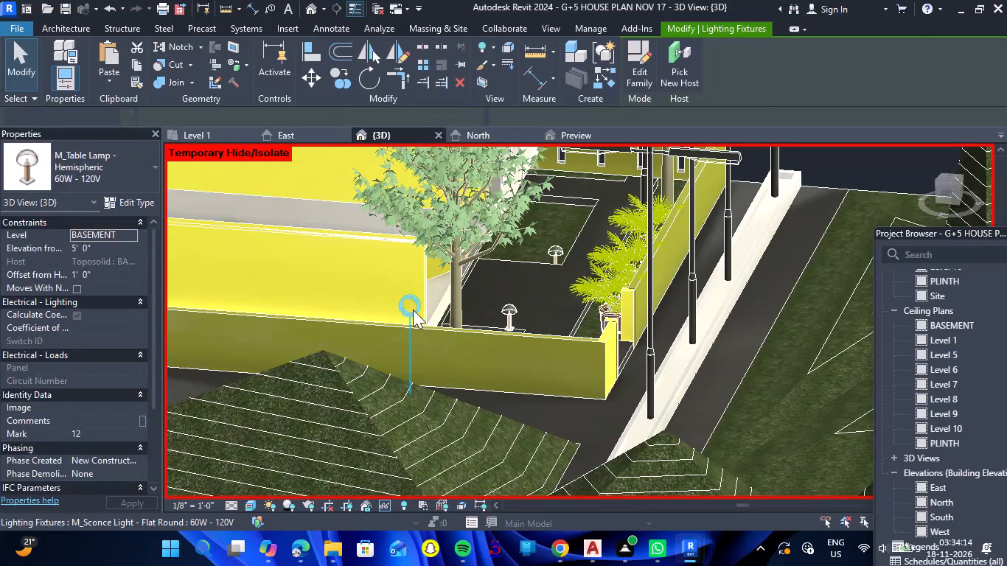
Delete the M_Sconce Light - Flat Round fixture from the house's side wall.
{"action": "left_click", "coordinate": [413, 308]}
{"action": "key", "text": "BackSpace"}
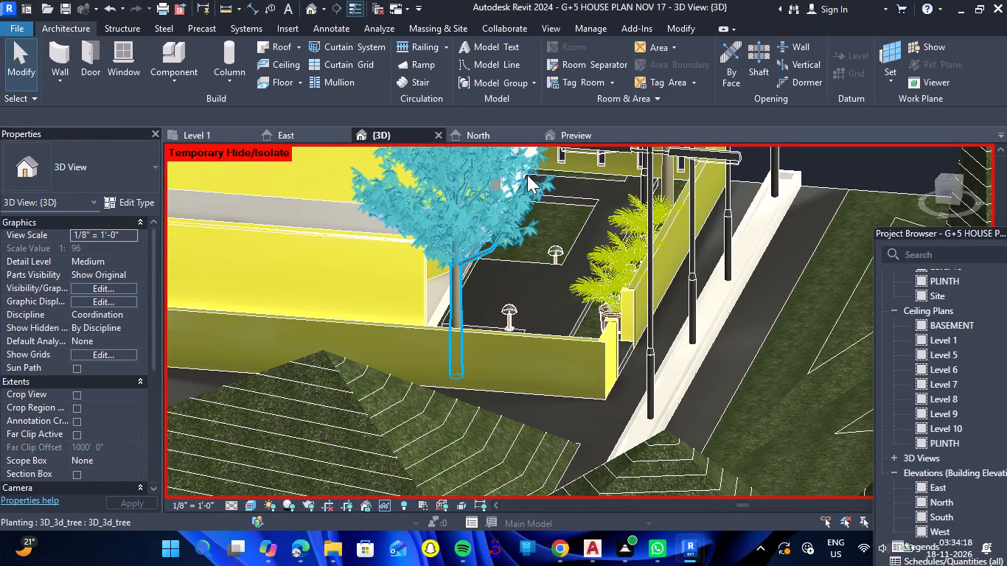
Start placing a component and examine the previews of the Internal lighting families available to load, from M_Ceiling Light - Flat Round through the pendant lamps.
{"action": "left_click", "coordinate": [180, 50]}
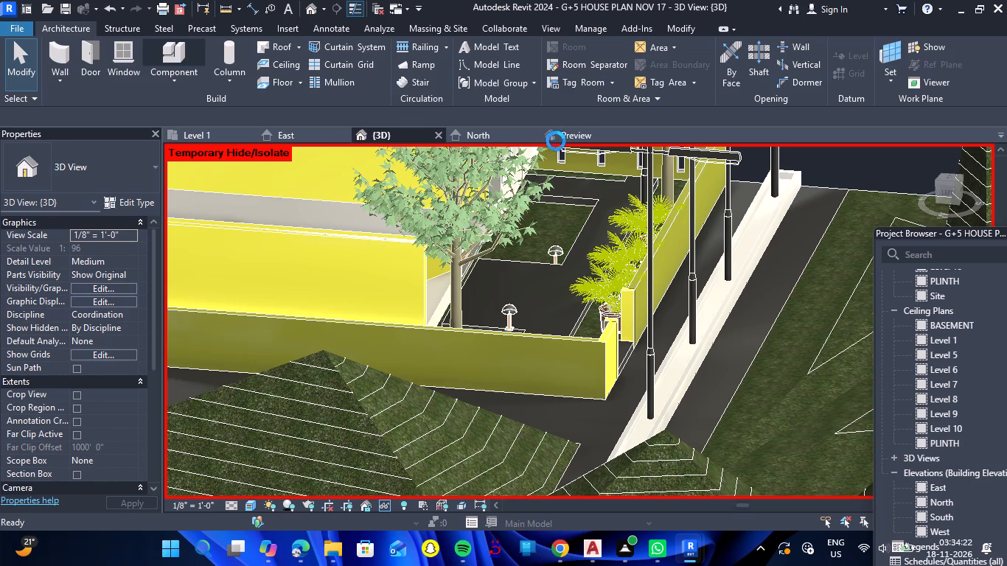
{"action": "left_click", "coordinate": [632, 86]}
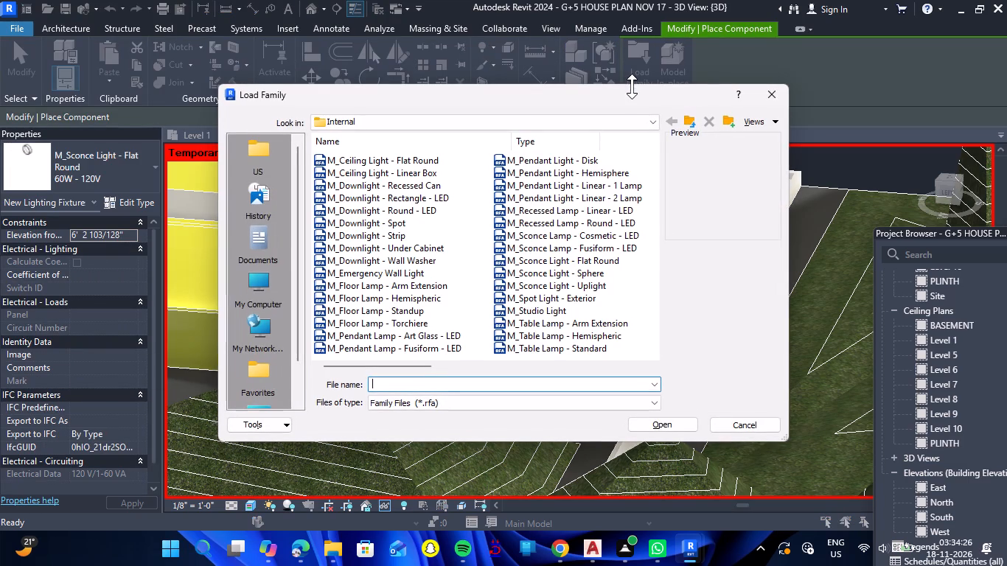
{"action": "scroll", "coordinate": [383, 171], "scroll_direction": "up", "scroll_amount": 2}
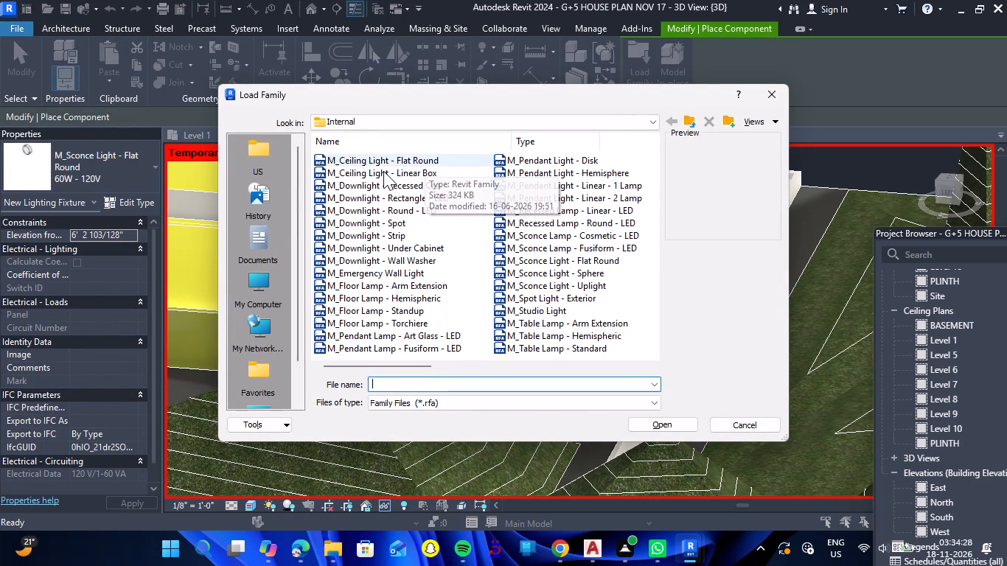
{"action": "scroll", "coordinate": [383, 171], "scroll_direction": "up", "scroll_amount": 4}
{"action": "left_click", "coordinate": [398, 160]}
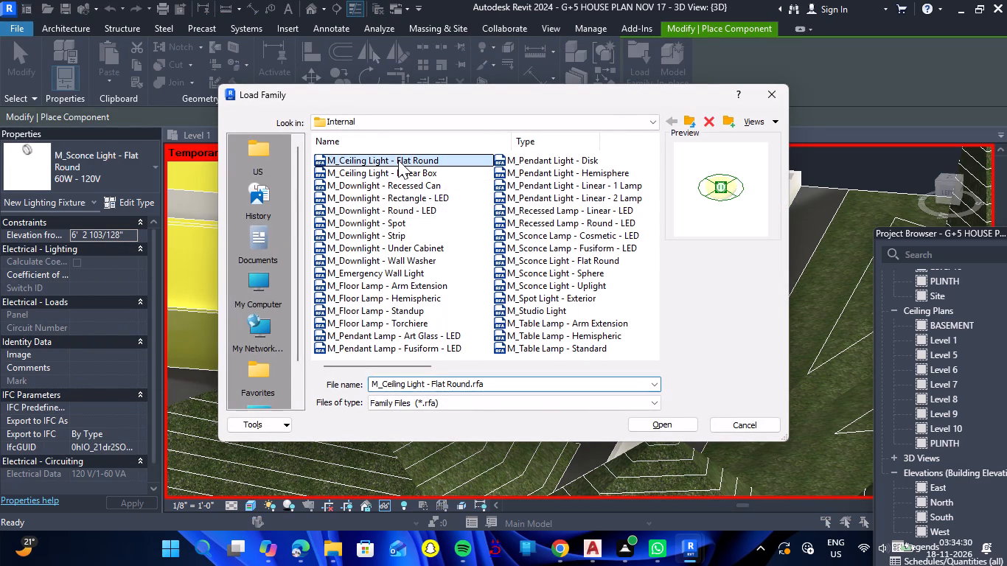
{"action": "key", "text": "Down"}
{"action": "key", "text": "Down"}
{"action": "key", "text": "Down"}
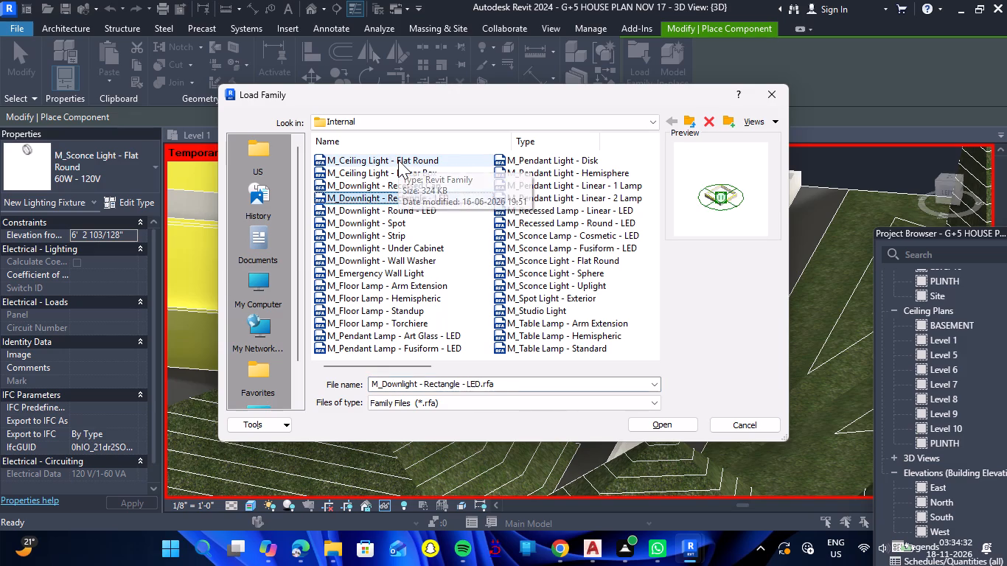
{"action": "key", "text": "Down"}
{"action": "key", "text": "Down"}
{"action": "key", "text": "Down"}
{"action": "key", "text": "Down"}
{"action": "key", "text": "Down"}
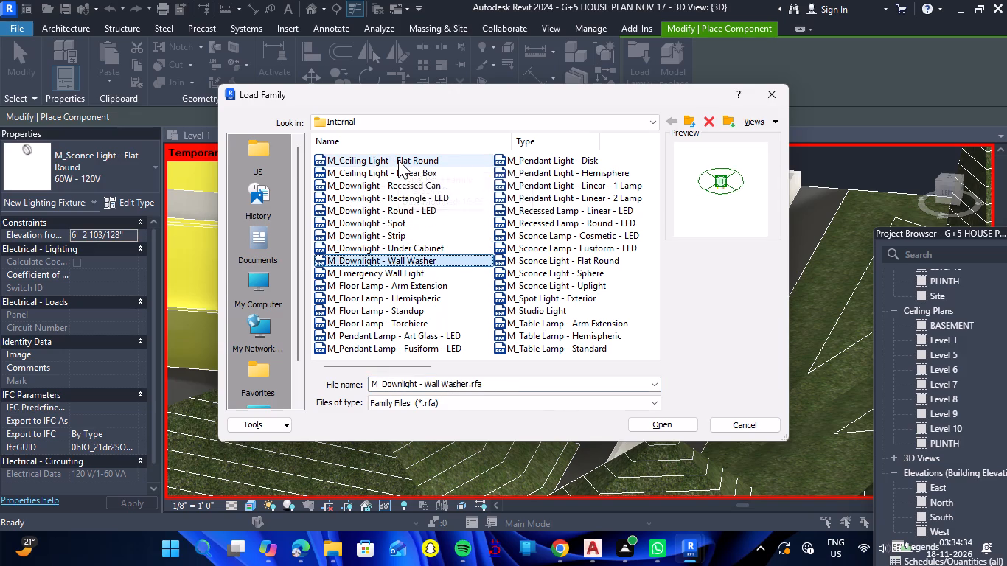
{"action": "key", "text": "Down"}
{"action": "key", "text": "Down"}
{"action": "key", "text": "Down"}
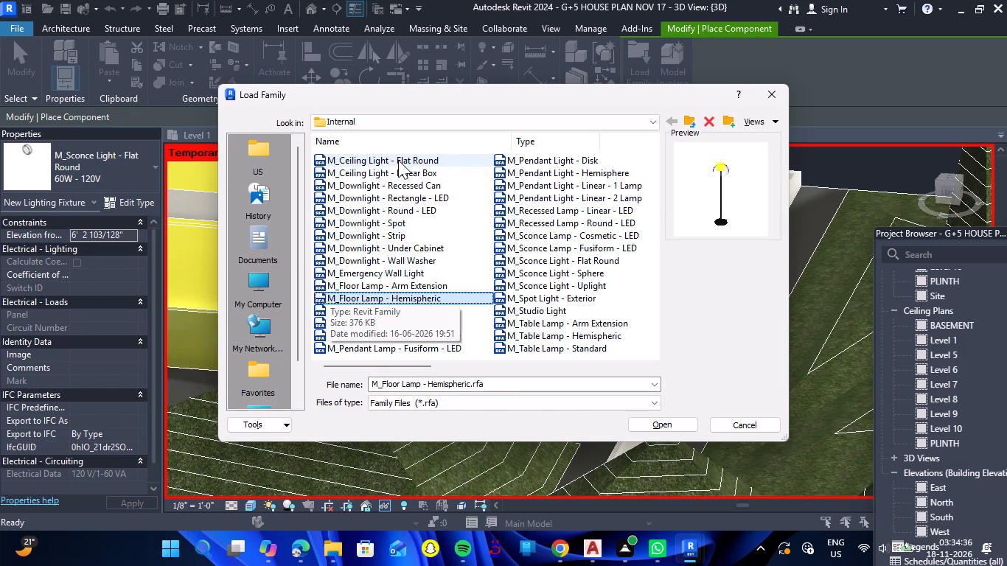
{"action": "key", "text": "Down"}
{"action": "key", "text": "Down"}
{"action": "key", "text": "Up"}
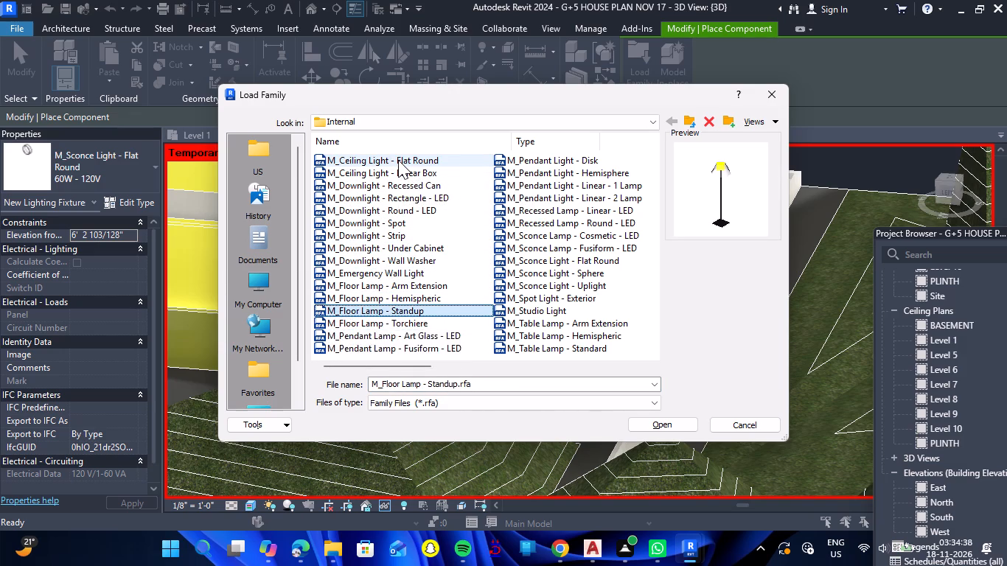
{"action": "key", "text": "Down"}
{"action": "key", "text": "Down"}
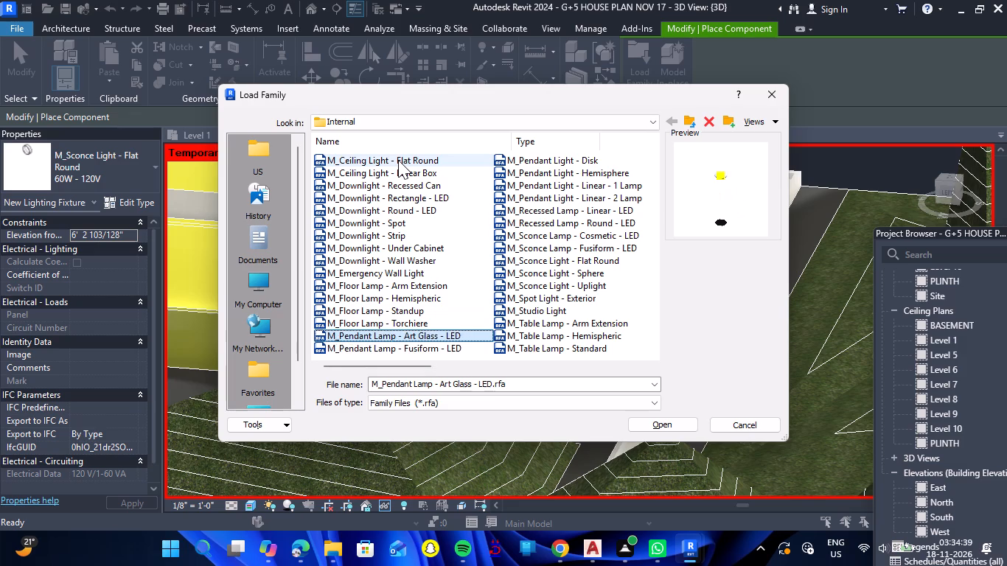
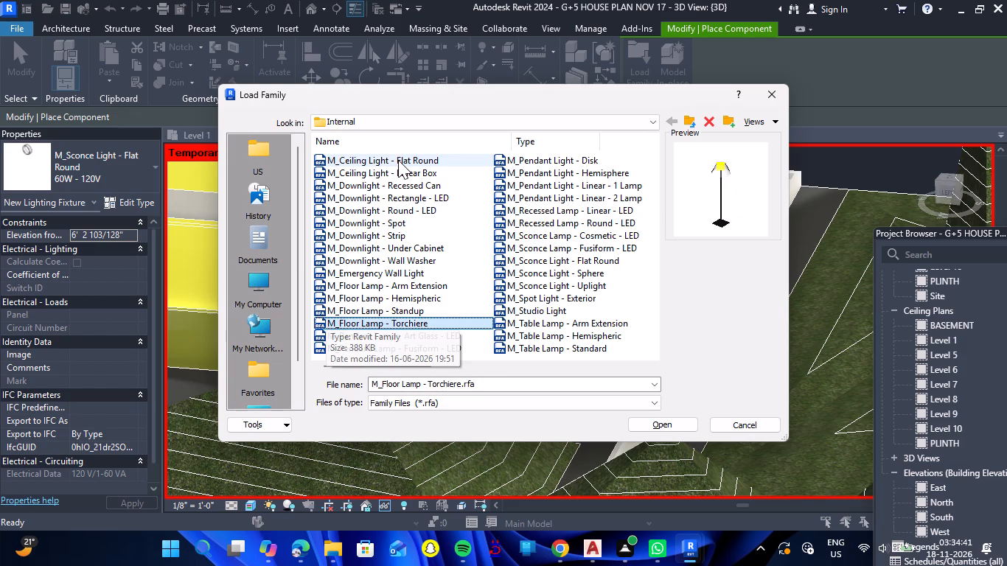
Load the M_Floor Lamp - Standup family from the Internal lighting folder for placement.
{"action": "key", "text": "Up"}
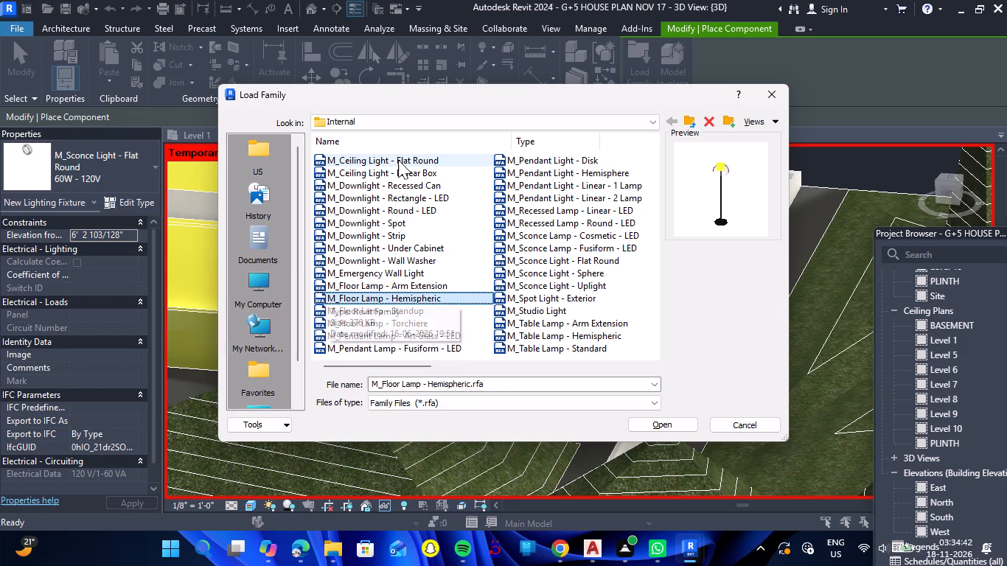
{"action": "key", "text": "Down"}
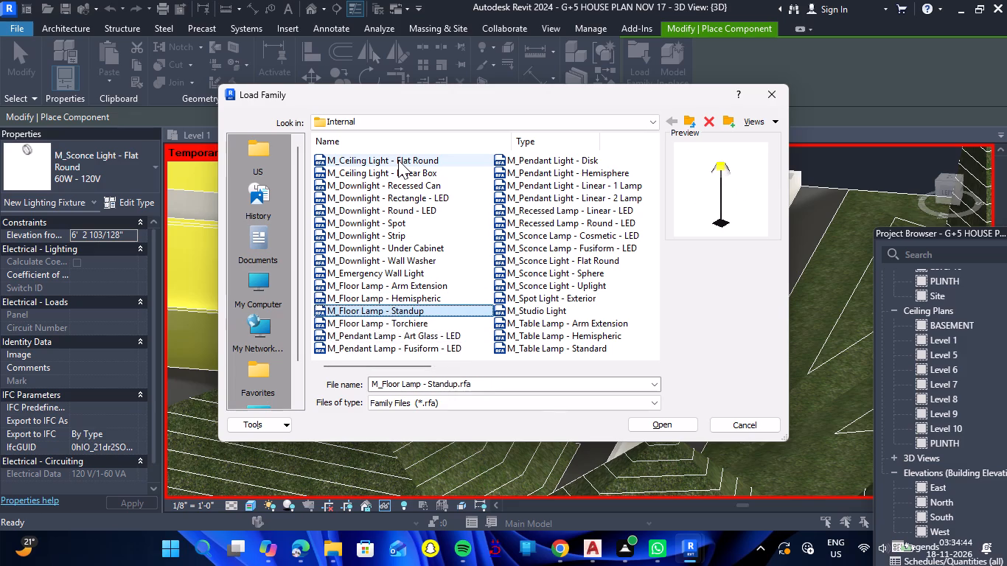
{"action": "double_click", "coordinate": [409, 312]}
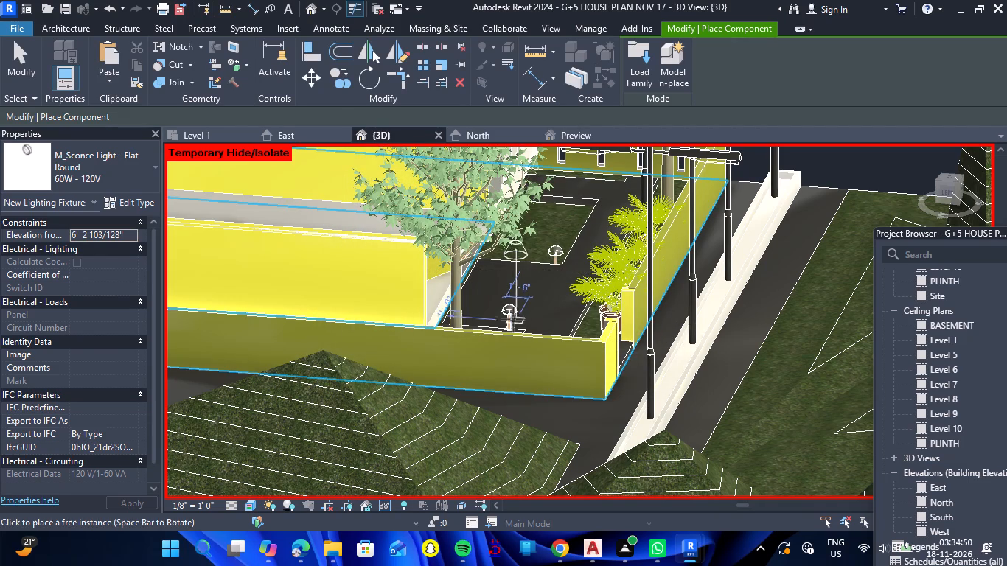
Place four standup floor lamps along the grass edge of the road beyond the street lights and two on the yard's lawn.
{"action": "left_click", "coordinate": [732, 427]}
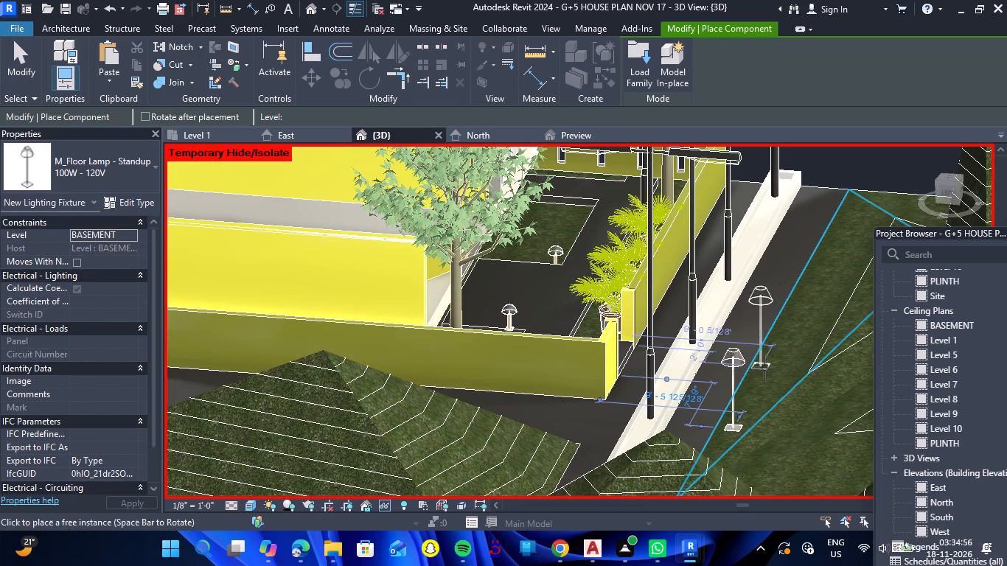
{"action": "left_click", "coordinate": [770, 360]}
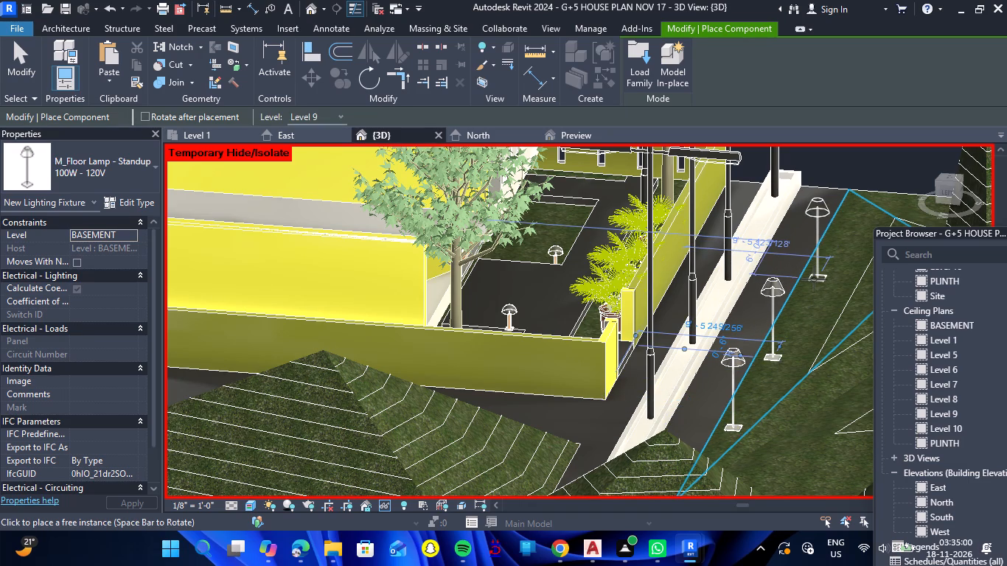
{"action": "left_click", "coordinate": [814, 279]}
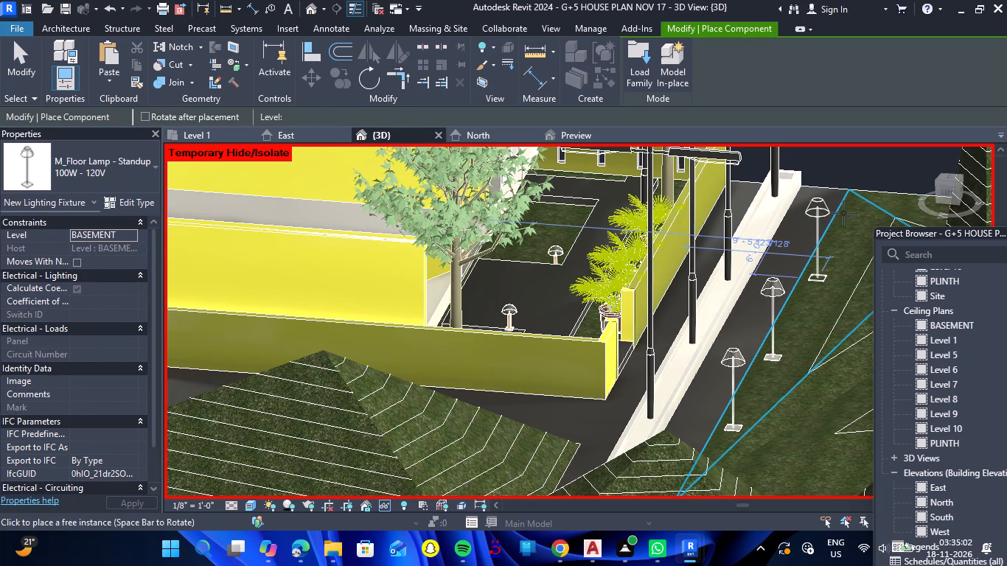
{"action": "left_click", "coordinate": [847, 210]}
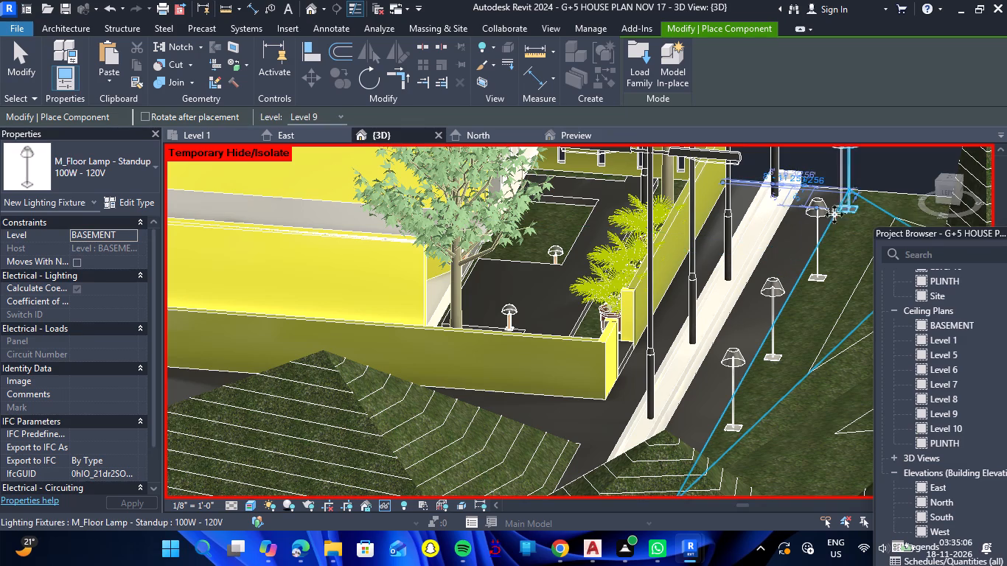
{"action": "left_click", "coordinate": [581, 214]}
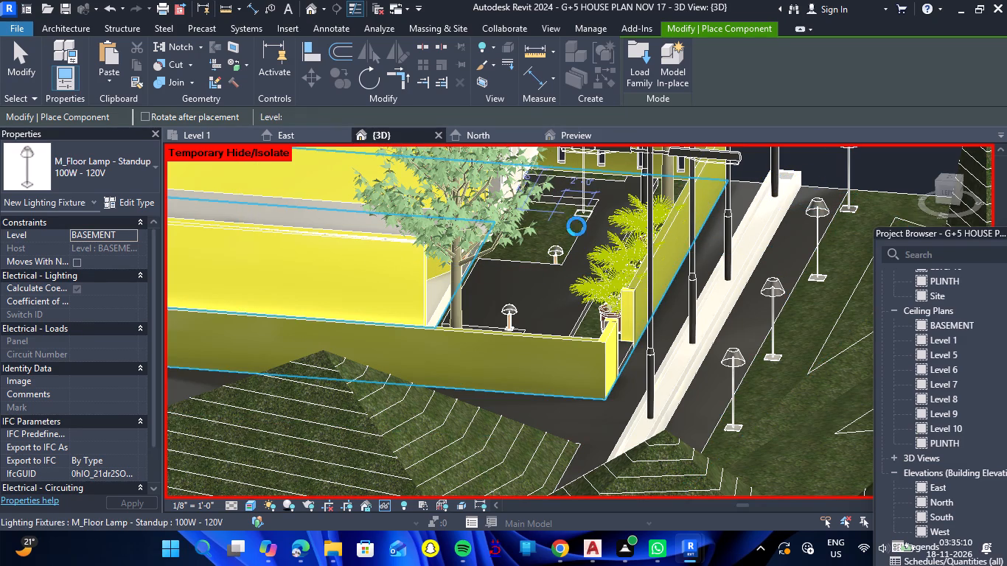
{"action": "left_click", "coordinate": [572, 233]}
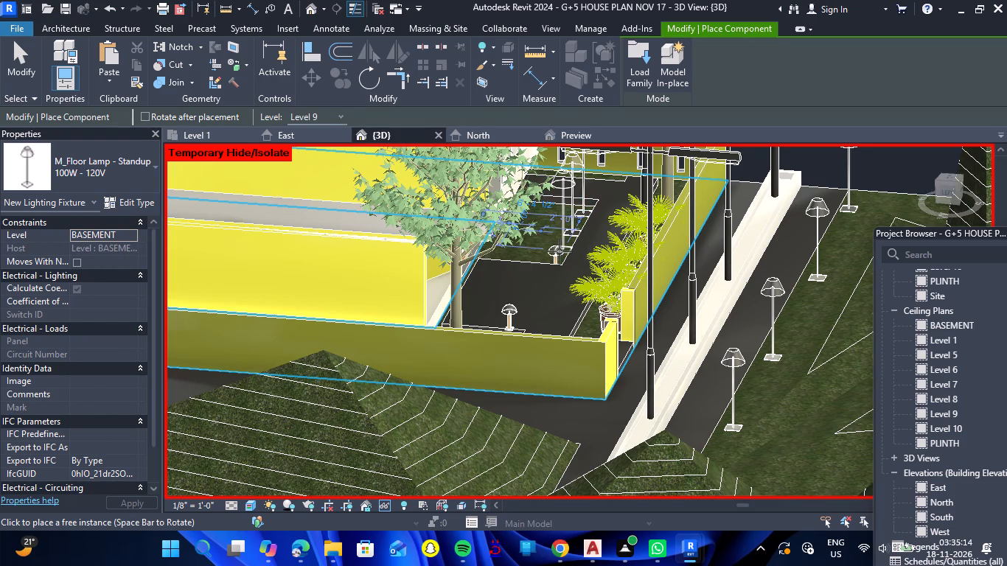
{"action": "key", "text": "Escape"}
{"action": "key", "text": "Escape"}
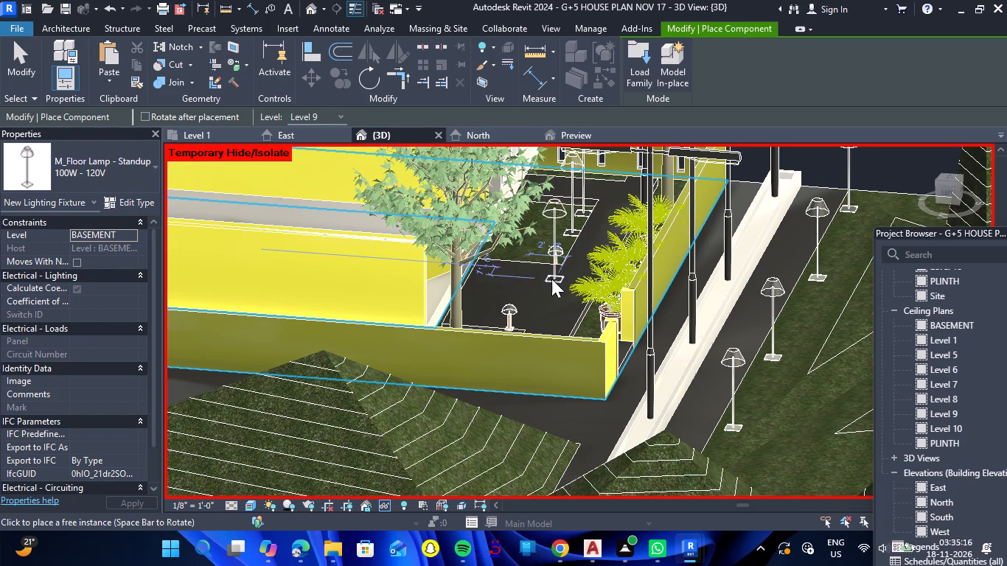
Set the initial color of the M_Floor Lamp - Standup 100W - 120V type to the D65 Reference White preset.
{"action": "left_click", "coordinate": [742, 350]}
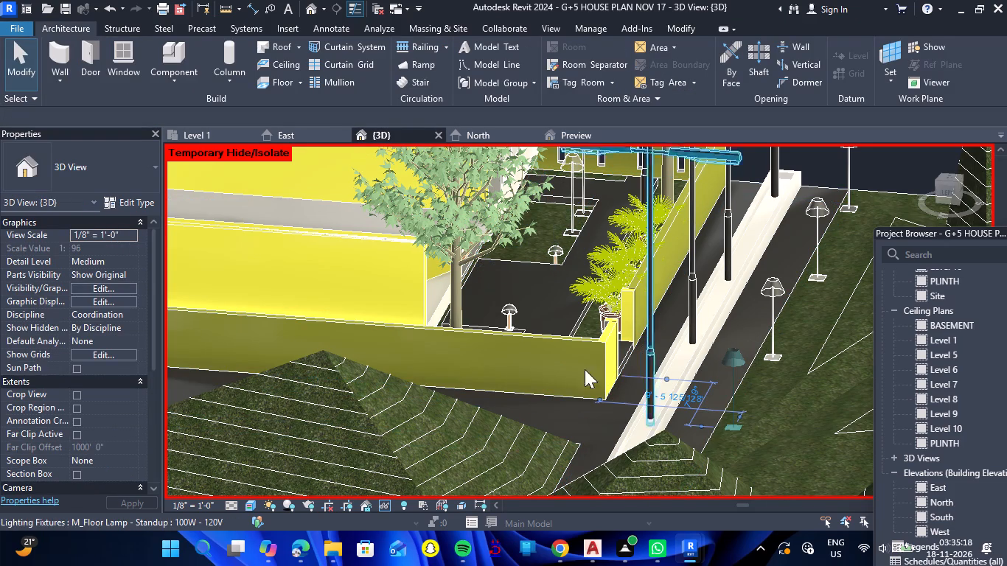
{"action": "left_click", "coordinate": [126, 207]}
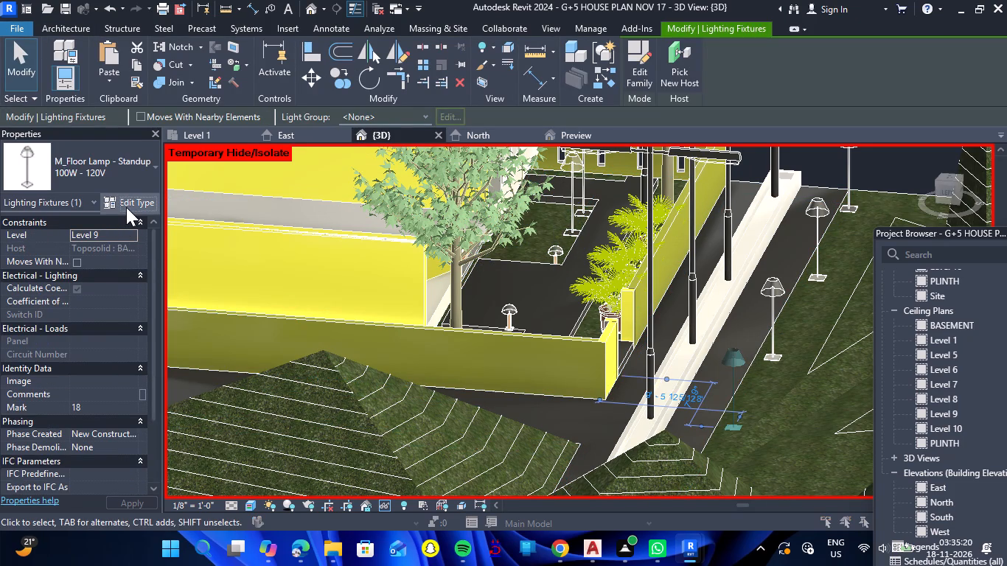
{"action": "scroll", "coordinate": [546, 315], "scroll_direction": "down", "scroll_amount": 8}
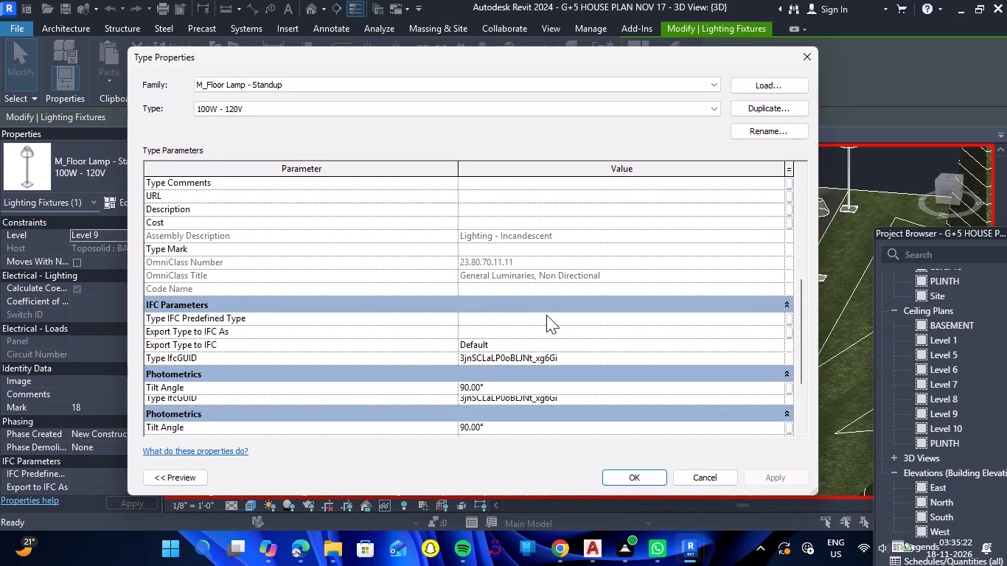
{"action": "scroll", "coordinate": [546, 315], "scroll_direction": "down", "scroll_amount": 7}
{"action": "left_click", "coordinate": [641, 378]}
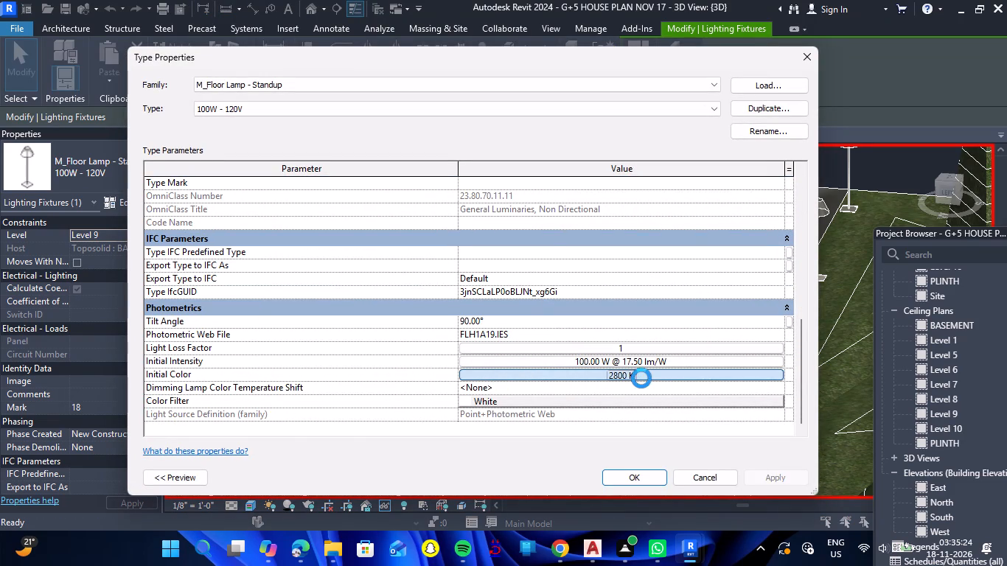
{"action": "left_click", "coordinate": [543, 321]}
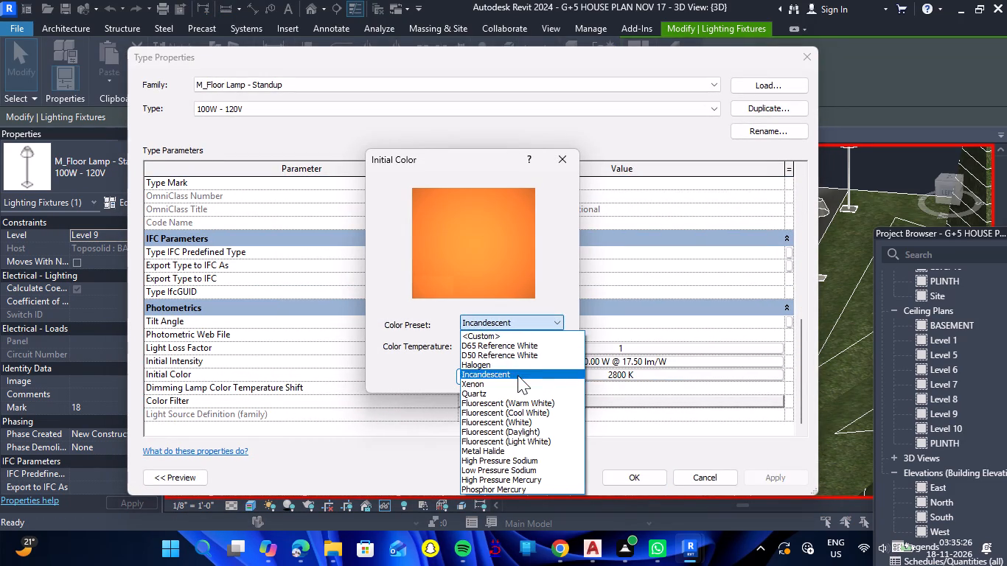
{"action": "left_click", "coordinate": [512, 480]}
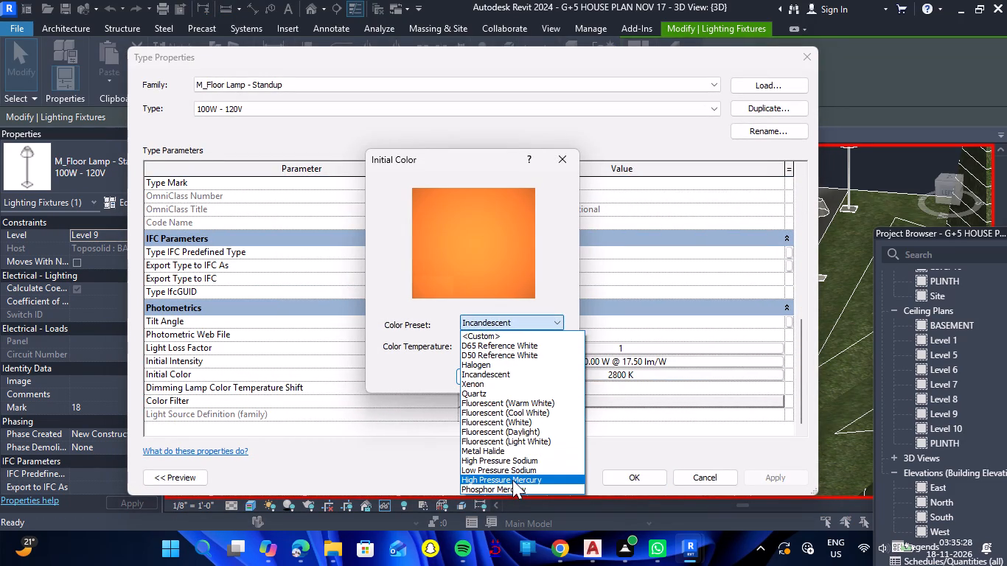
{"action": "left_click", "coordinate": [556, 321]}
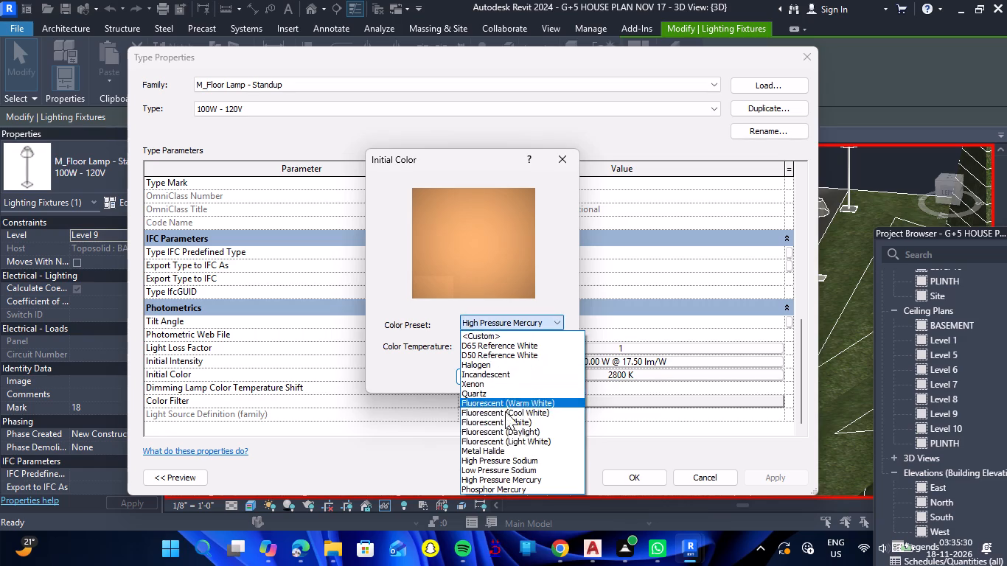
{"action": "scroll", "coordinate": [512, 423], "scroll_direction": "down", "scroll_amount": 5}
{"action": "left_click", "coordinate": [518, 343]}
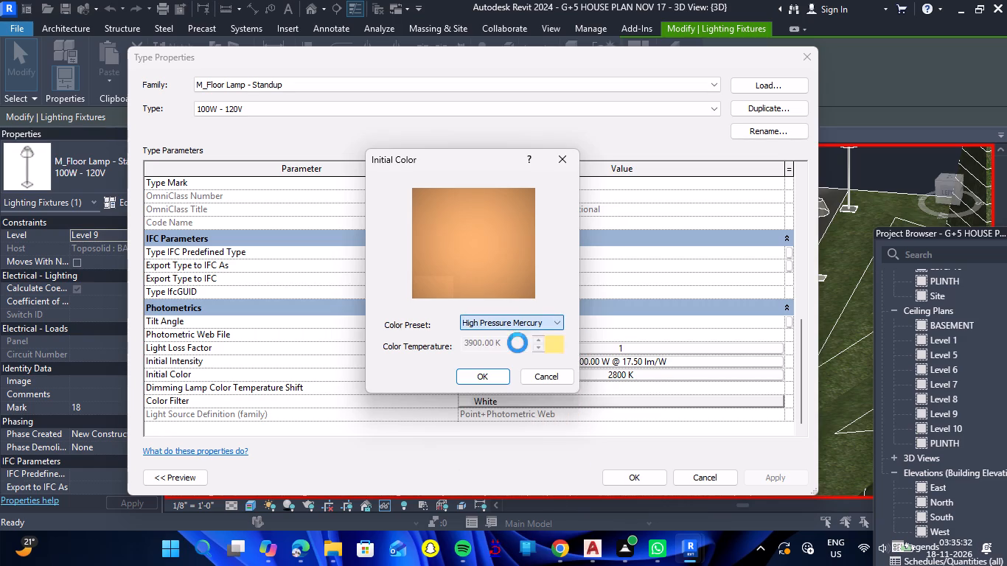
{"action": "left_click", "coordinate": [549, 324]}
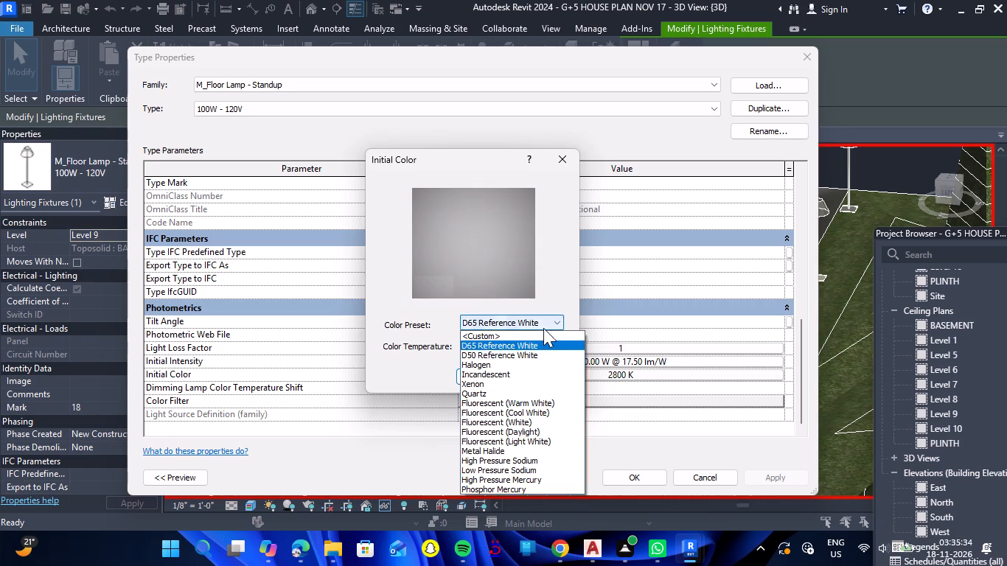
{"action": "left_click", "coordinate": [519, 356]}
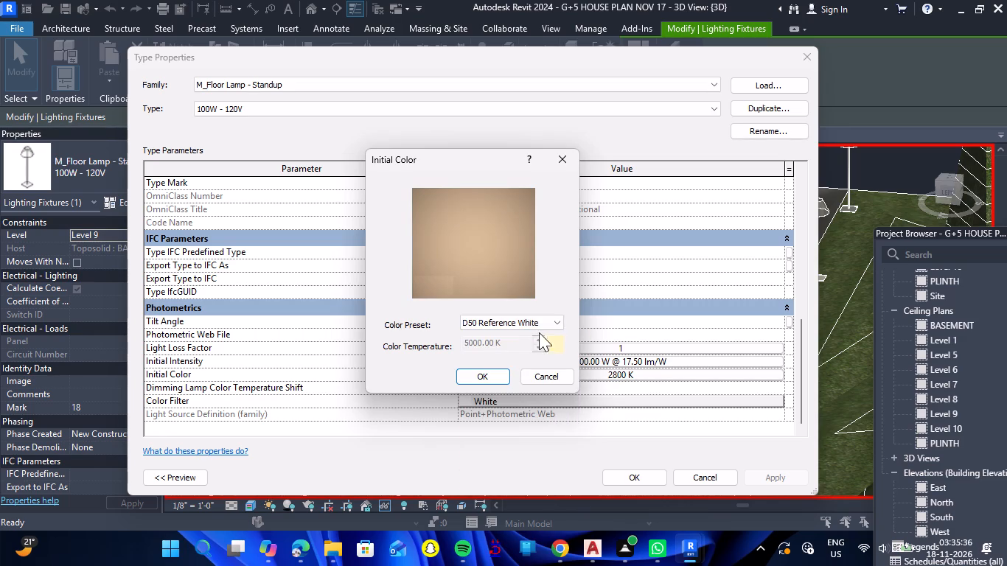
{"action": "left_click", "coordinate": [559, 321]}
{"action": "left_click", "coordinate": [526, 343]}
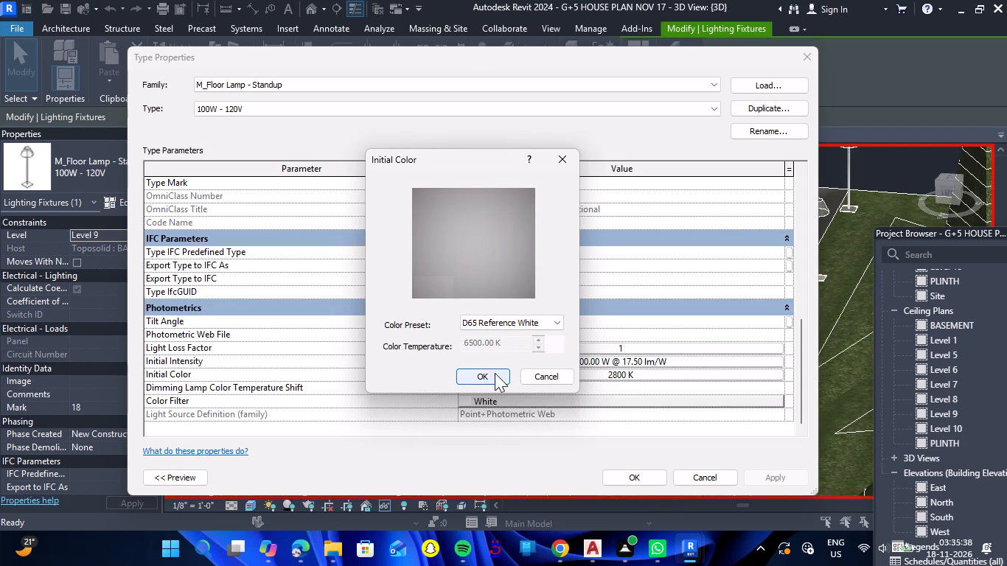
{"action": "left_click", "coordinate": [495, 373]}
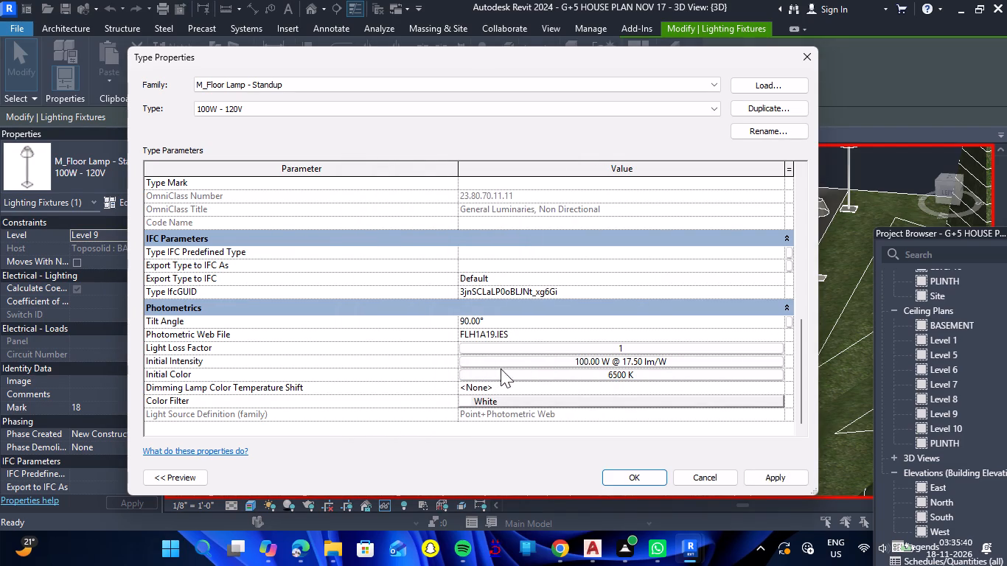
Set the standup floor lamp type's initial intensity to a wattage of 400 W.
{"action": "left_click", "coordinate": [645, 360]}
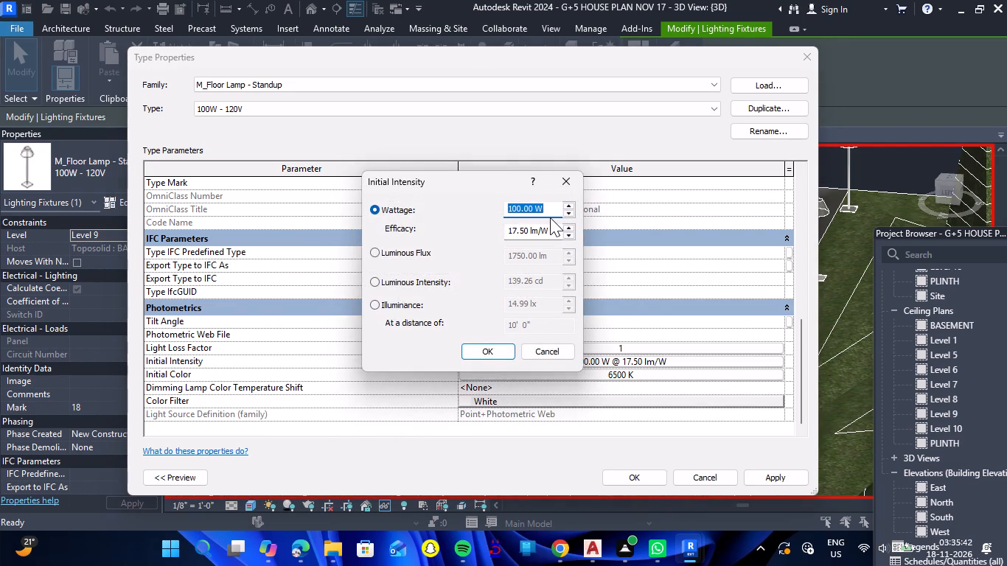
{"action": "type", "text": "4000"}
{"action": "key", "text": "BackSpace"}
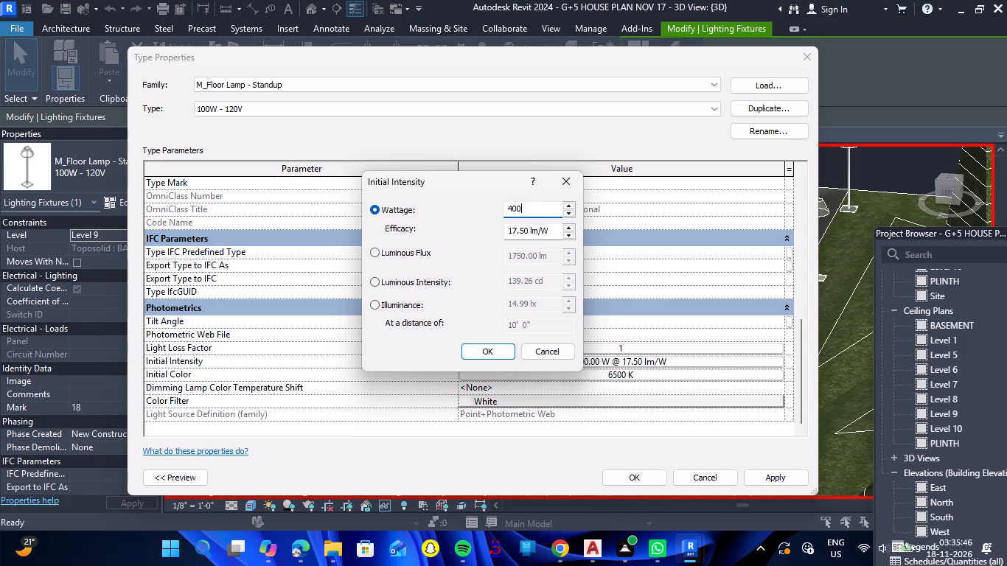
{"action": "left_click", "coordinate": [482, 356]}
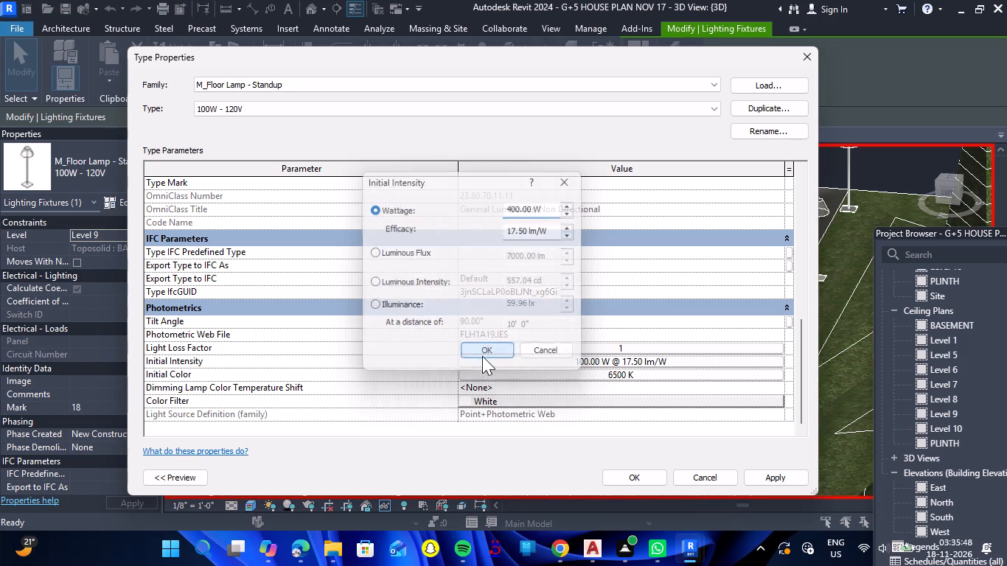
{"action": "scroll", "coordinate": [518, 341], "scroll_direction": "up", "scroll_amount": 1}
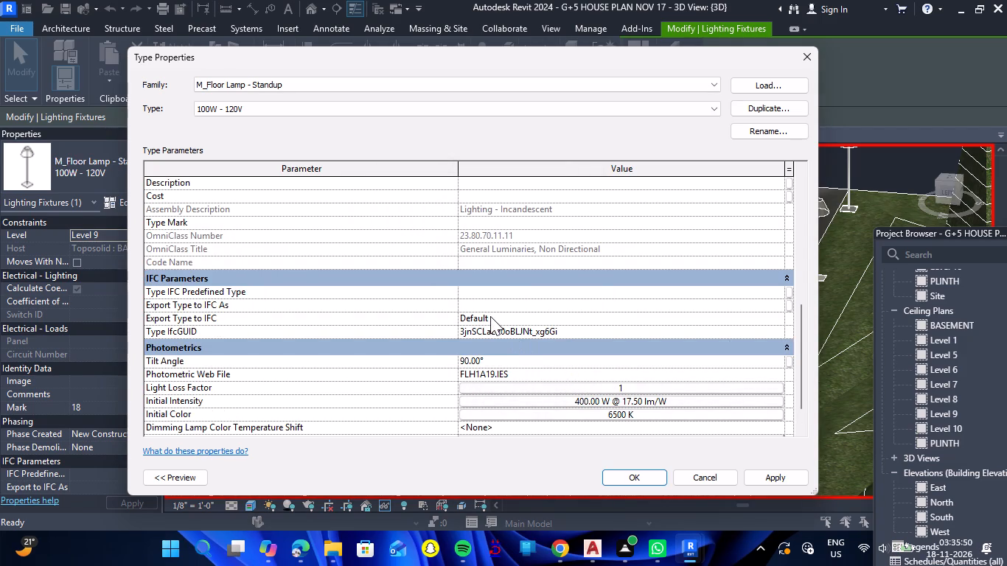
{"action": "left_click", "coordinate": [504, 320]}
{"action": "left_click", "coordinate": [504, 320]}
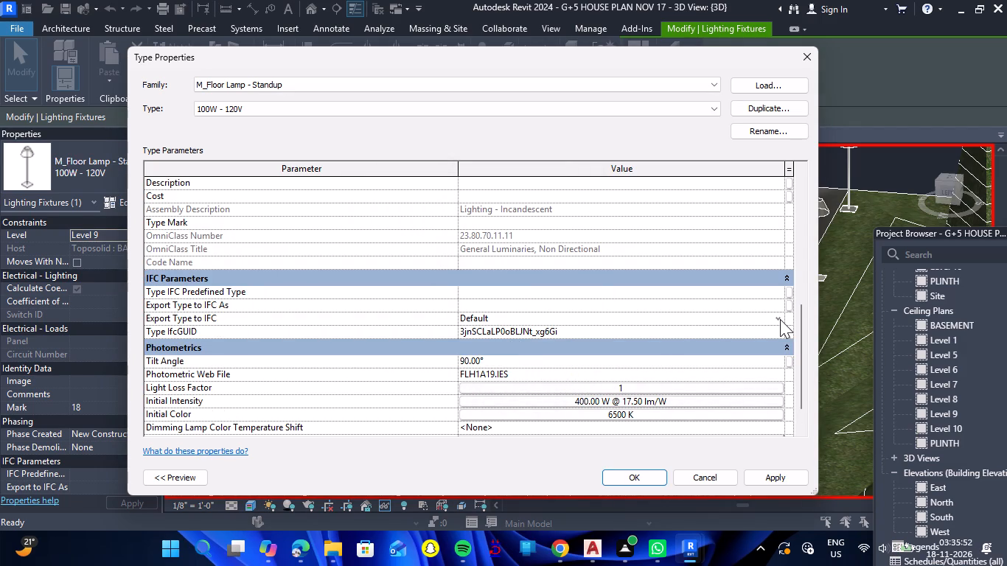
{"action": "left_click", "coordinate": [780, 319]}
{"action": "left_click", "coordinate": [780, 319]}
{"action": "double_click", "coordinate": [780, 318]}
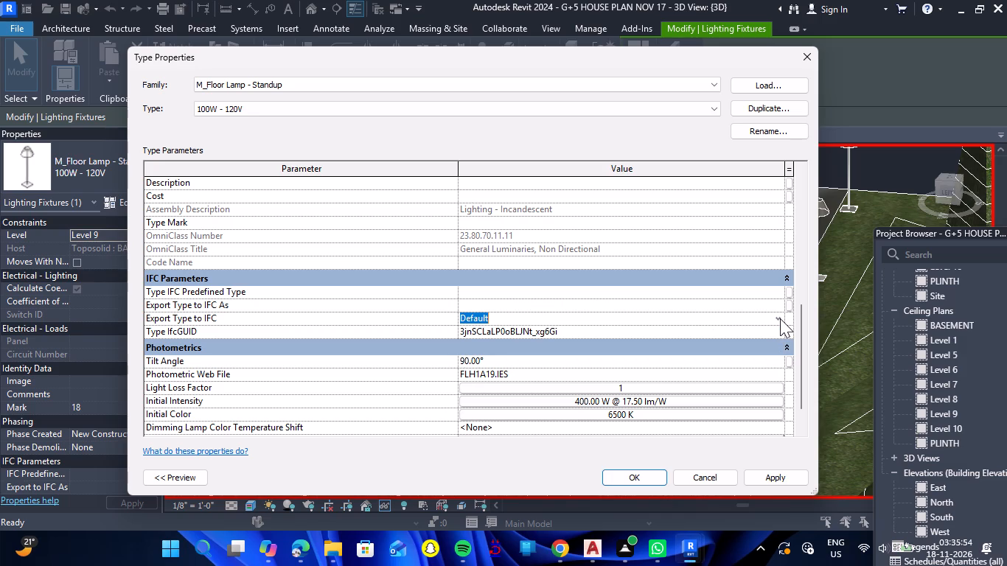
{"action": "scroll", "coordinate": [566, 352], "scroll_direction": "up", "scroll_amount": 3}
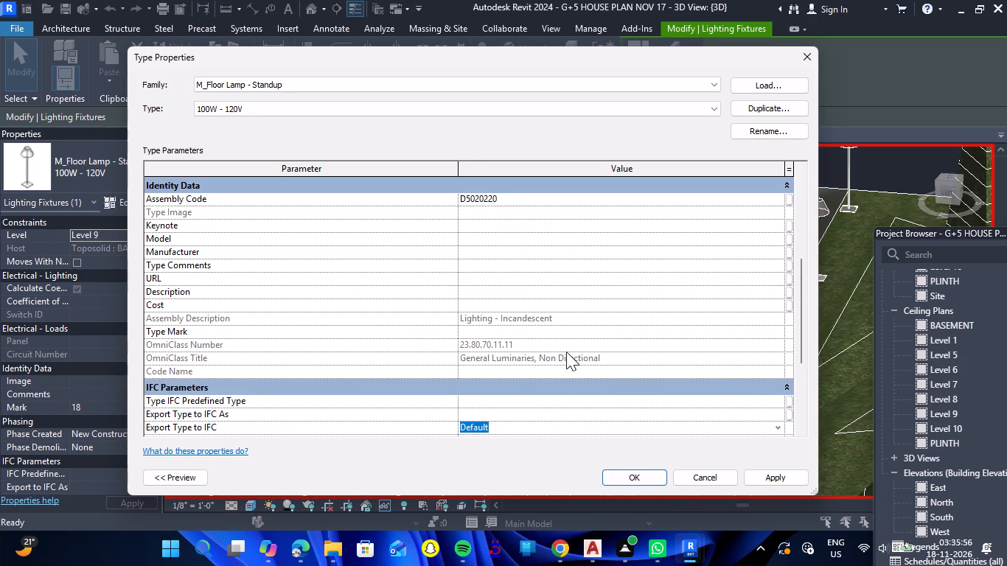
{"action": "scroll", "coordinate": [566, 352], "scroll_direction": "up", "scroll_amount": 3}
Accept the standup floor lamp's type changes and clear the selection.
{"action": "left_click", "coordinate": [618, 473]}
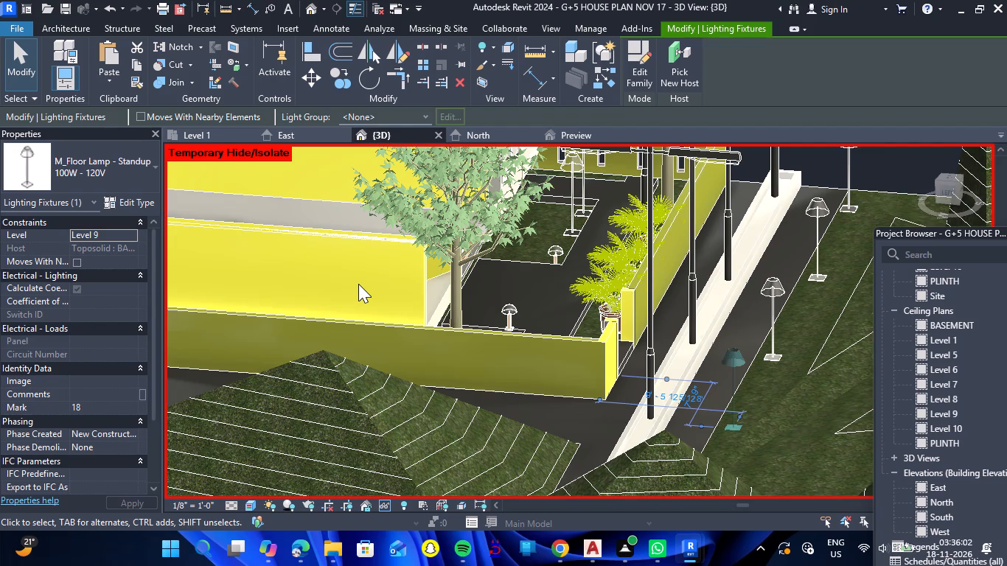
{"action": "key", "text": "Escape"}
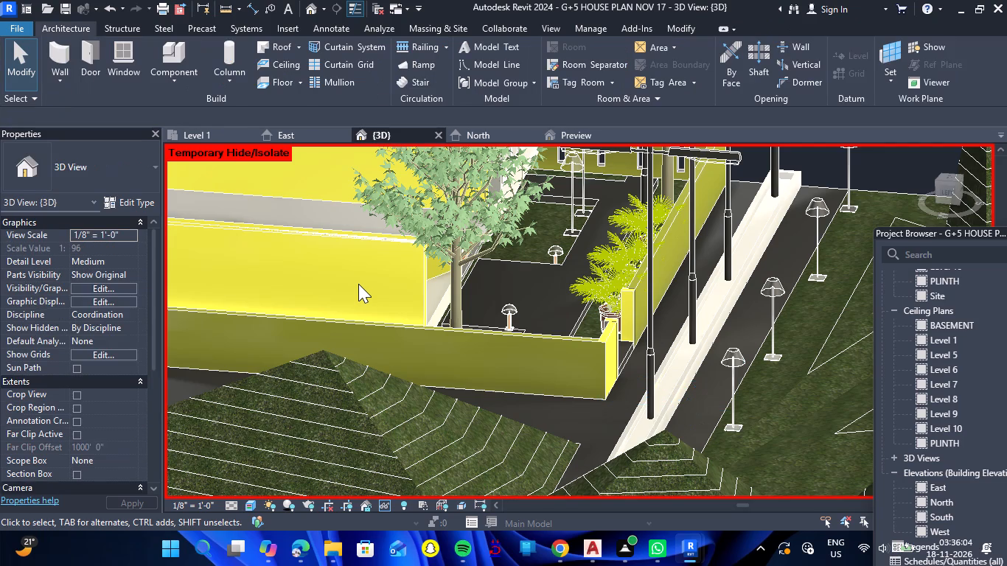
Render the 3D view with the existing draft, artificial-light settings and examine the night lighting across the yard and road.
{"action": "type", "text": "RR"}
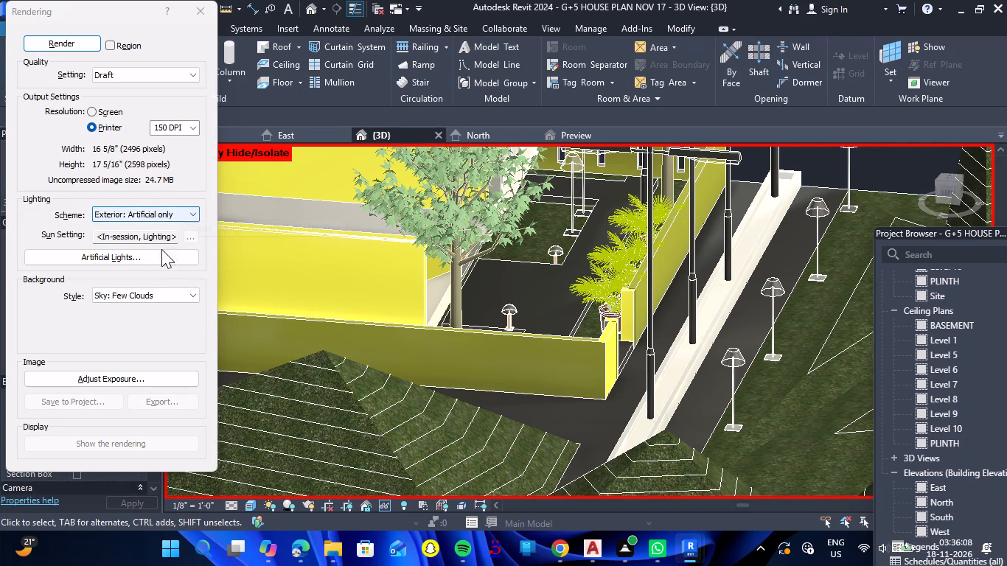
{"action": "left_click", "coordinate": [71, 44]}
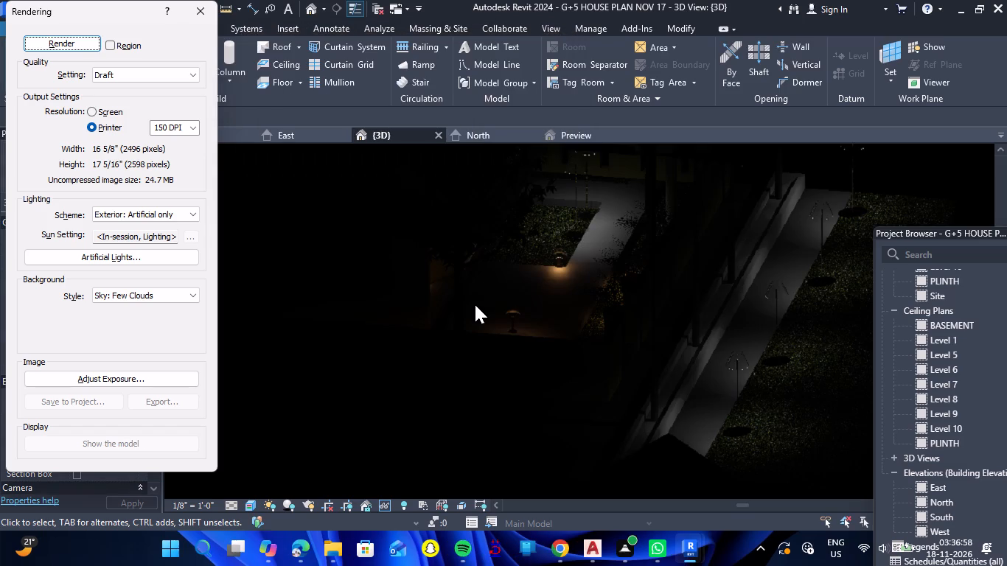
{"action": "scroll", "coordinate": [482, 302], "scroll_direction": "down", "scroll_amount": 9}
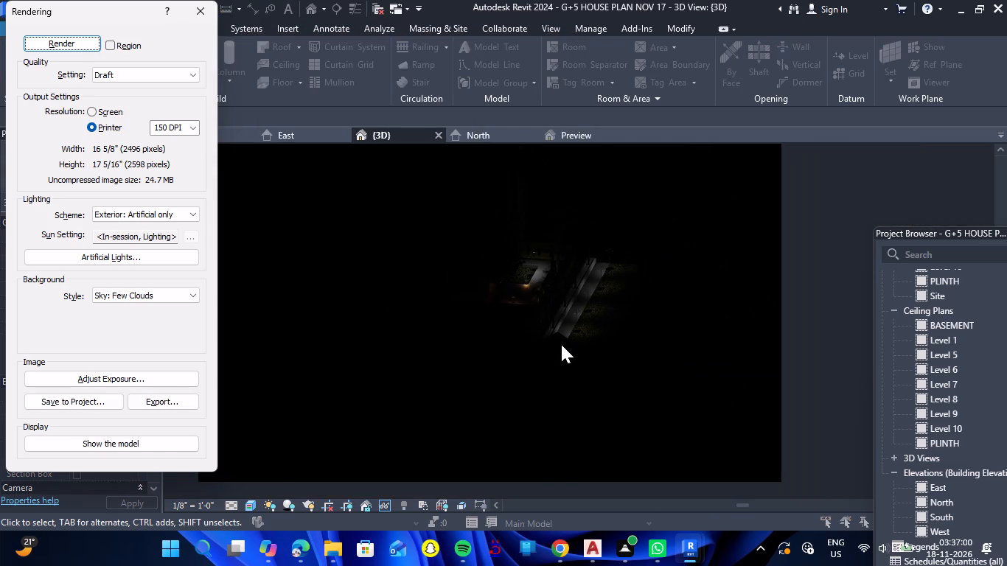
{"action": "scroll", "coordinate": [563, 352], "scroll_direction": "up", "scroll_amount": 9}
{"action": "scroll", "coordinate": [568, 309], "scroll_direction": "down", "scroll_amount": 8}
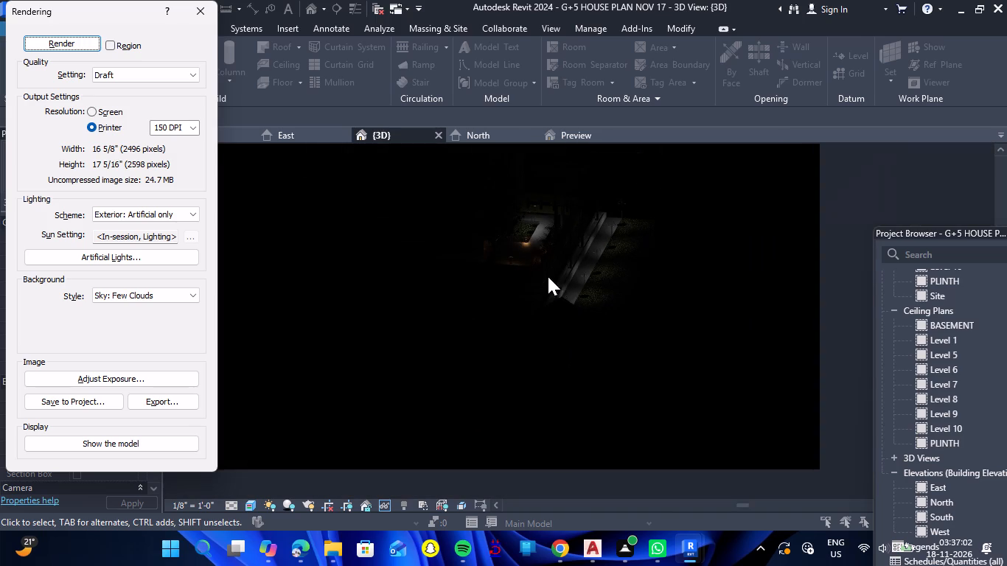
Examine the draft night render around the yard lamps, driveway and road, and close the rendering settings.
{"action": "scroll", "coordinate": [527, 225], "scroll_direction": "up", "scroll_amount": 11}
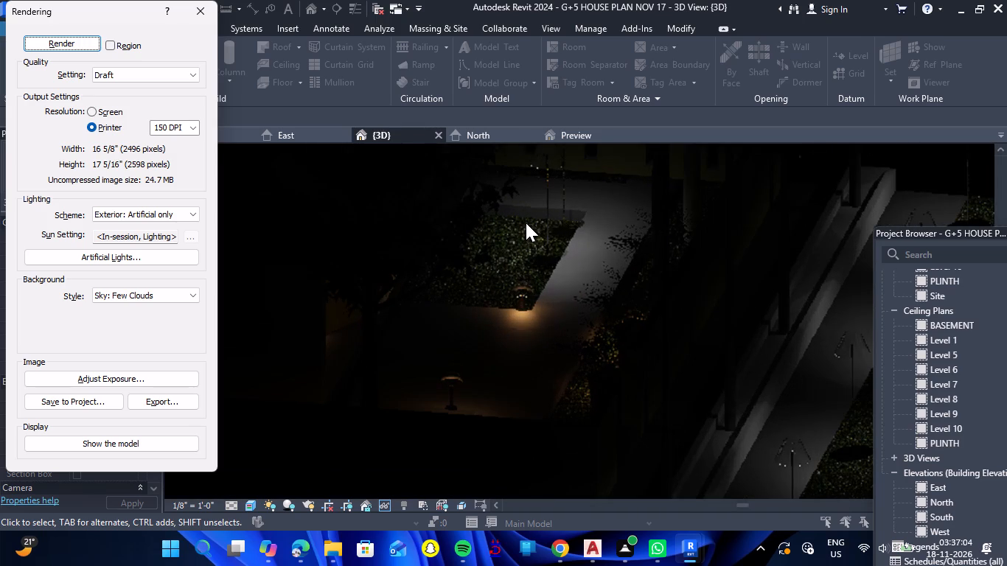
{"action": "scroll", "coordinate": [526, 223], "scroll_direction": "down", "scroll_amount": 3}
{"action": "scroll", "coordinate": [721, 344], "scroll_direction": "up", "scroll_amount": 3}
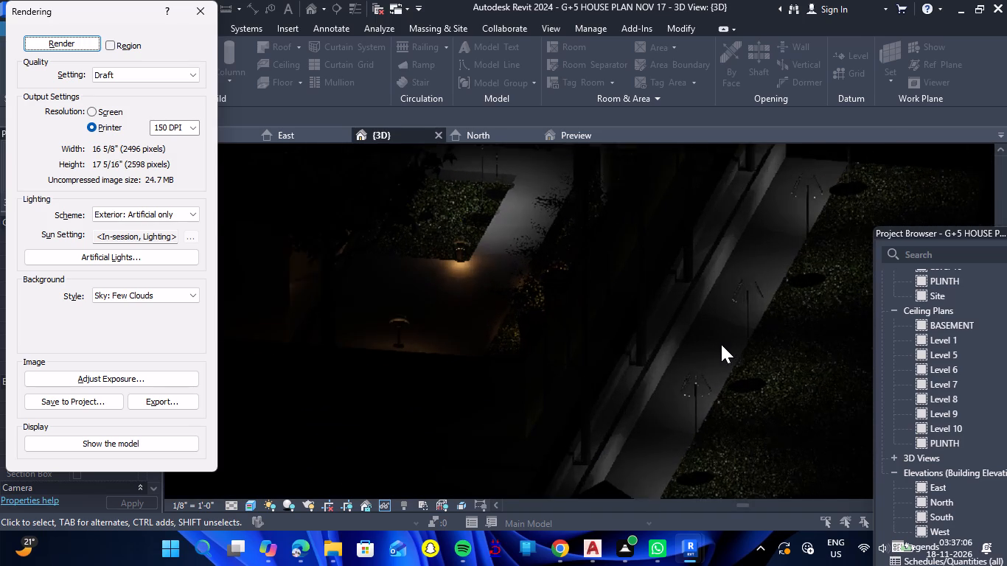
{"action": "scroll", "coordinate": [721, 344], "scroll_direction": "up", "scroll_amount": 1}
{"action": "scroll", "coordinate": [721, 344], "scroll_direction": "down", "scroll_amount": 6}
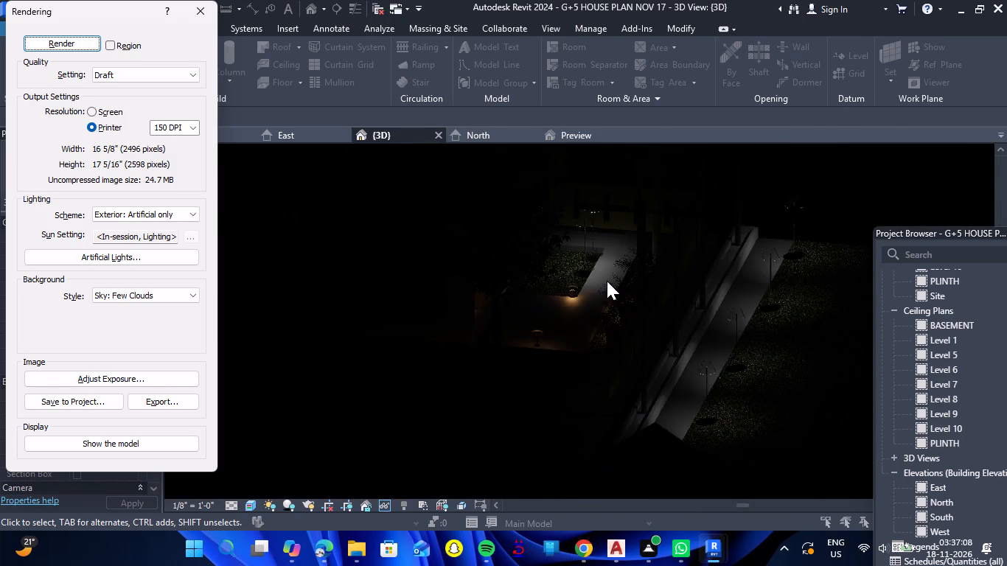
{"action": "scroll", "coordinate": [606, 279], "scroll_direction": "up", "scroll_amount": 7}
{"action": "scroll", "coordinate": [606, 279], "scroll_direction": "down", "scroll_amount": 6}
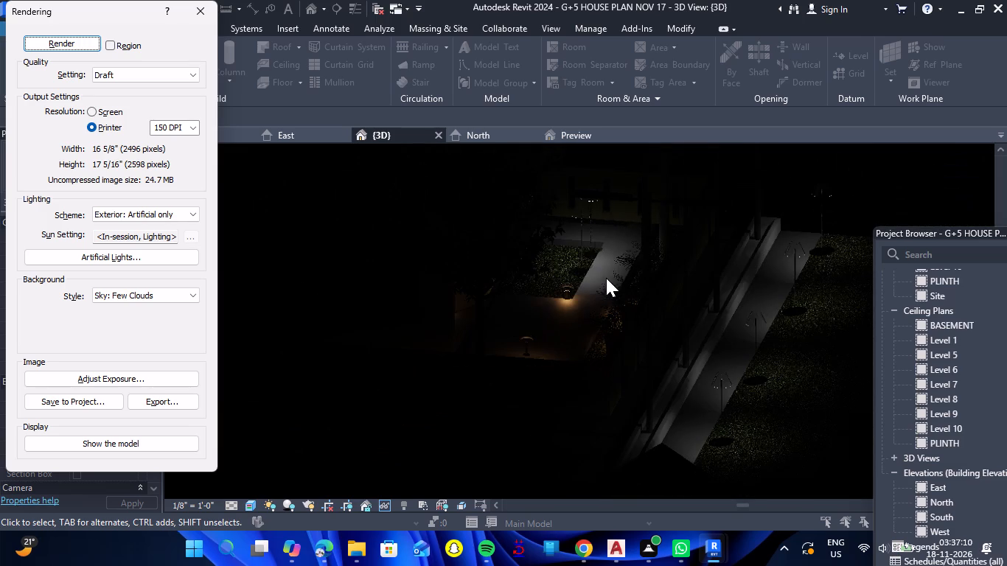
{"action": "left_click", "coordinate": [203, 18]}
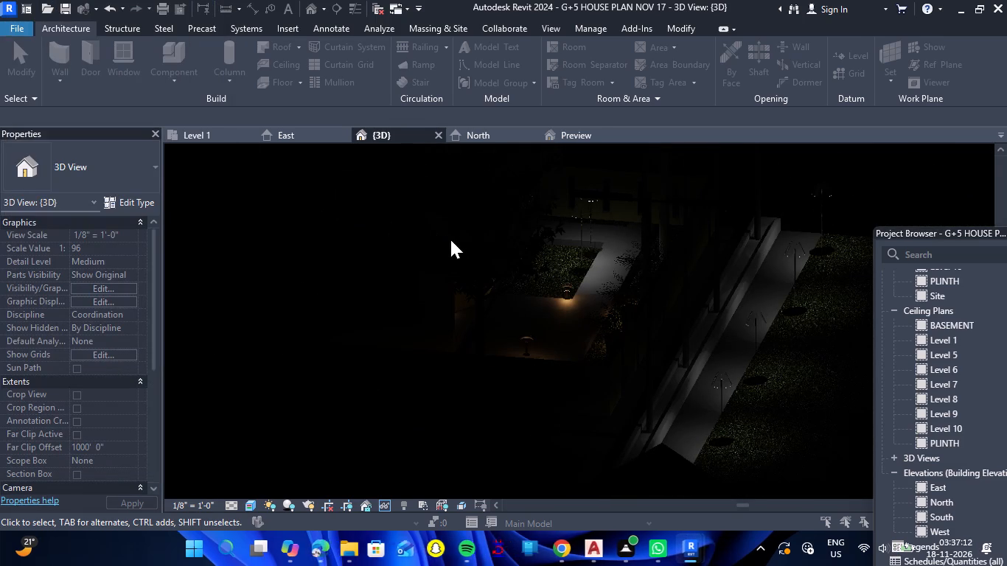
Delete the nearest standup floor lamp on the grass side of the road, by the compound wall's front corner.
{"action": "scroll", "coordinate": [383, 276], "scroll_direction": "down", "scroll_amount": 1}
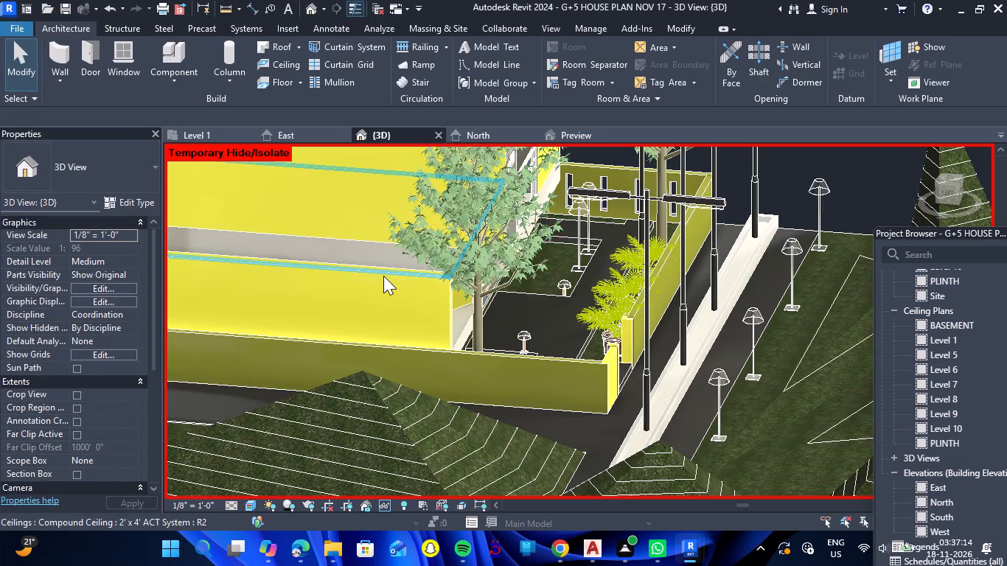
{"action": "scroll", "coordinate": [383, 276], "scroll_direction": "down", "scroll_amount": 2}
{"action": "left_click", "coordinate": [604, 348]}
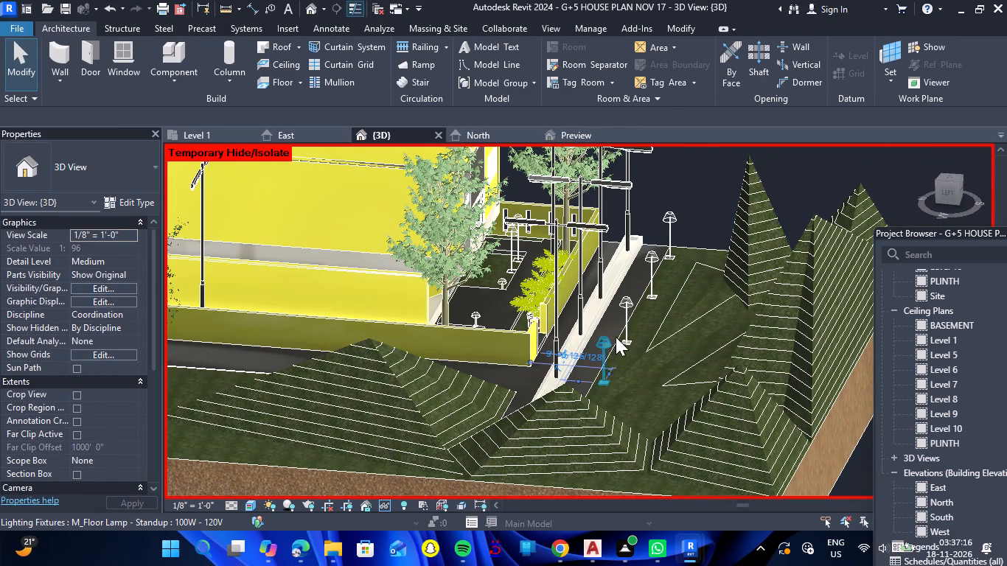
{"action": "key", "text": "Delete"}
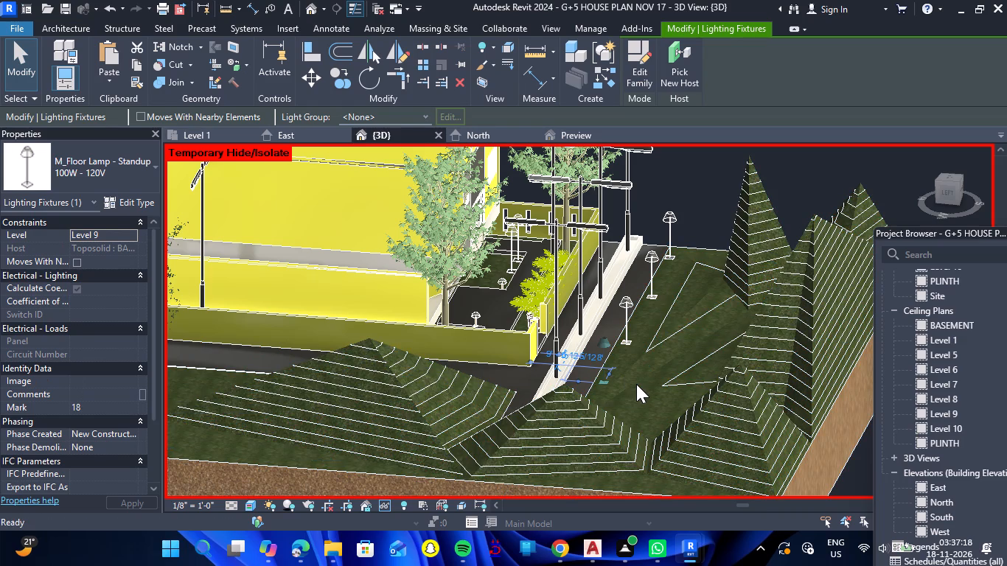
Select the three remaining standup floor lamps along the road's grass edge together with the two standing in the yard.
{"action": "scroll", "coordinate": [625, 302], "scroll_direction": "up", "scroll_amount": 6}
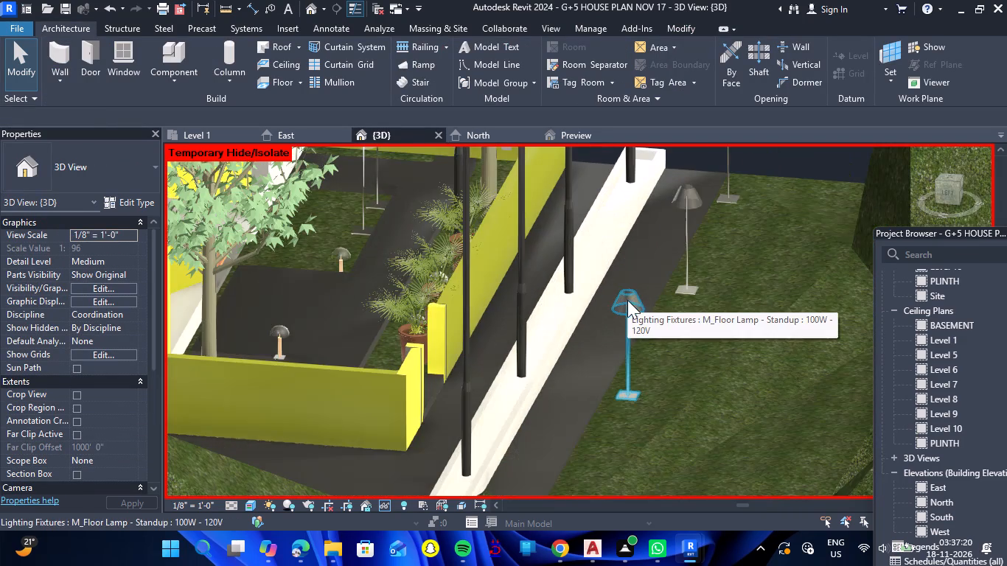
{"action": "left_click", "coordinate": [634, 305]}
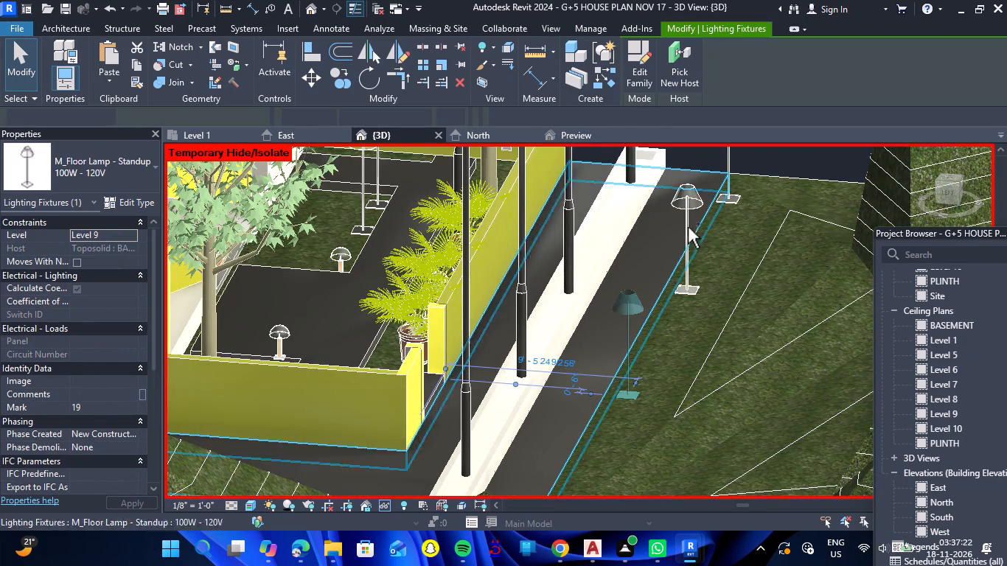
{"action": "left_click", "coordinate": [693, 209], "text": "ctrl"}
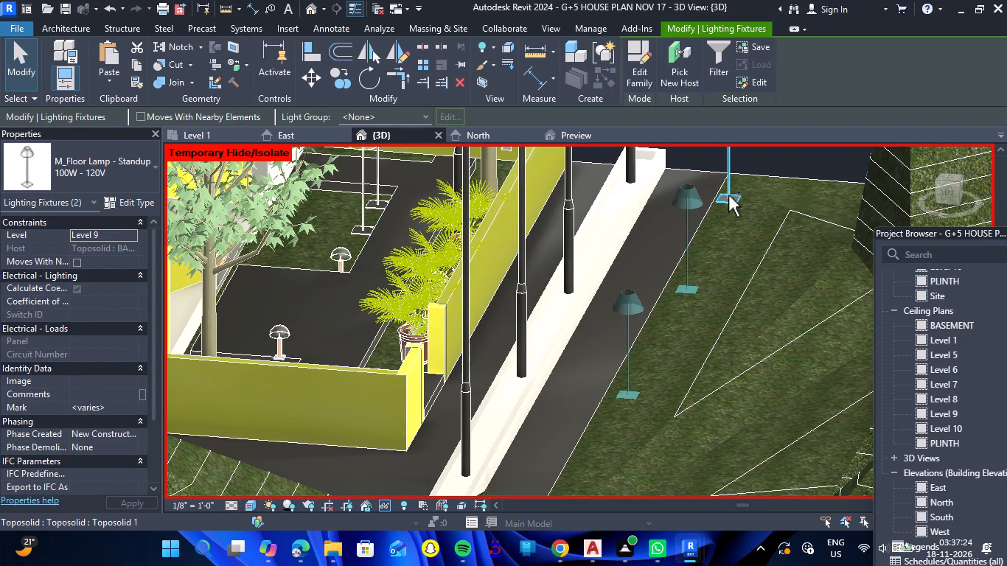
{"action": "left_click", "coordinate": [729, 195], "text": "ctrl"}
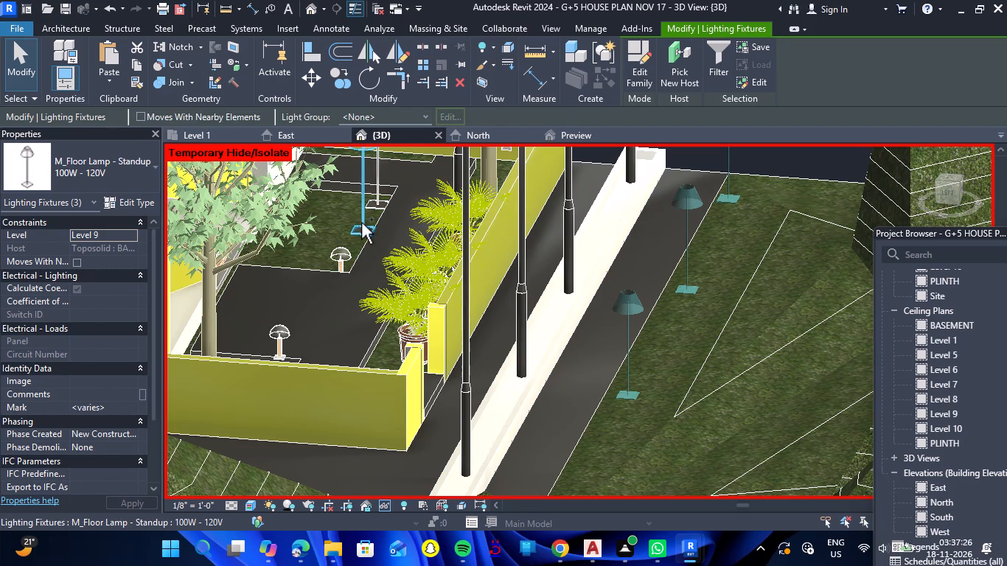
{"action": "left_click", "coordinate": [361, 223], "text": "ctrl"}
{"action": "left_click", "coordinate": [378, 200], "text": "ctrl"}
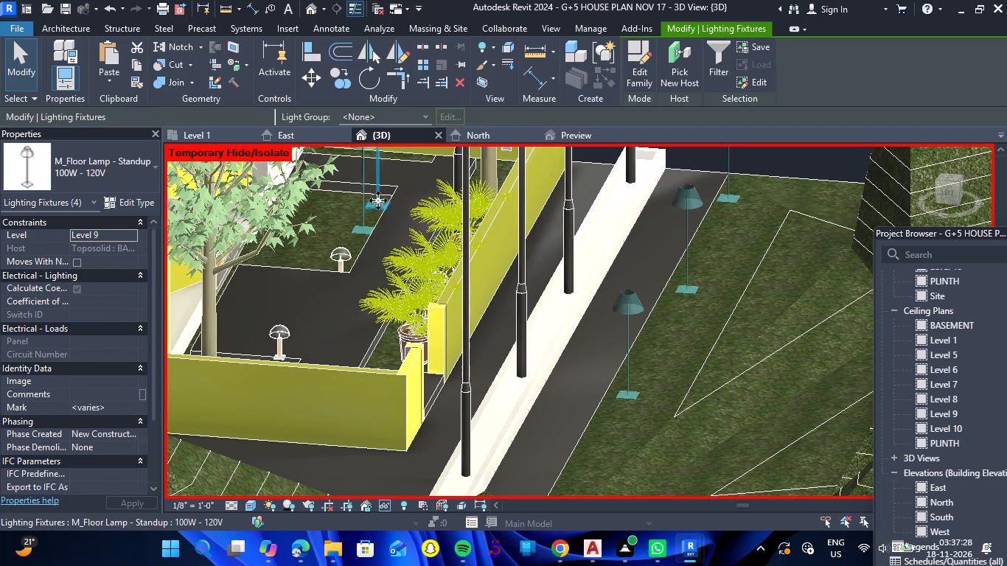
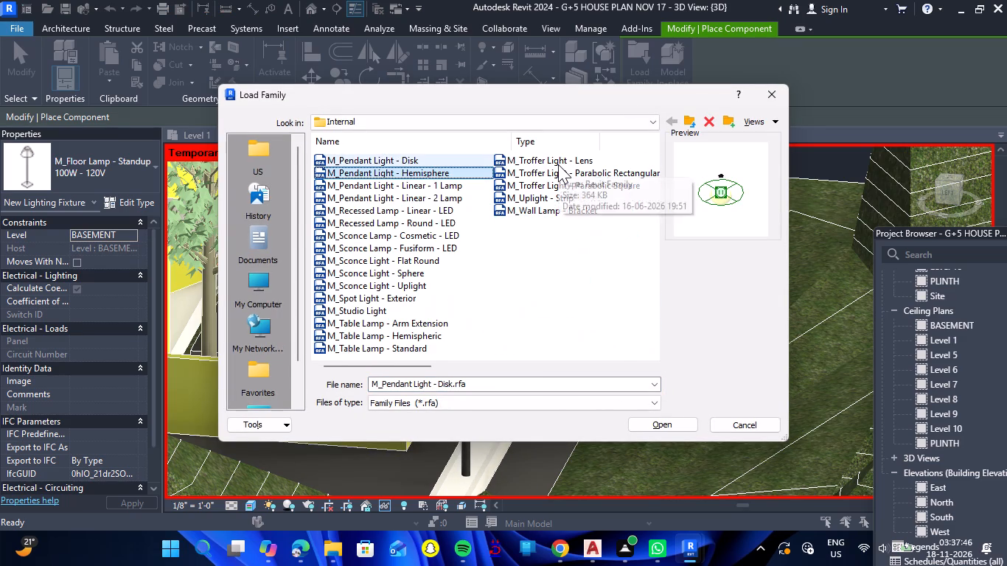
Examine the previews of the internal lighting families, from the pendant and recessed lamps through the sconce, spot and studio lights.
{"action": "key", "text": "Down"}
{"action": "key", "text": "Down"}
{"action": "key", "text": "Down"}
{"action": "key", "text": "Down"}
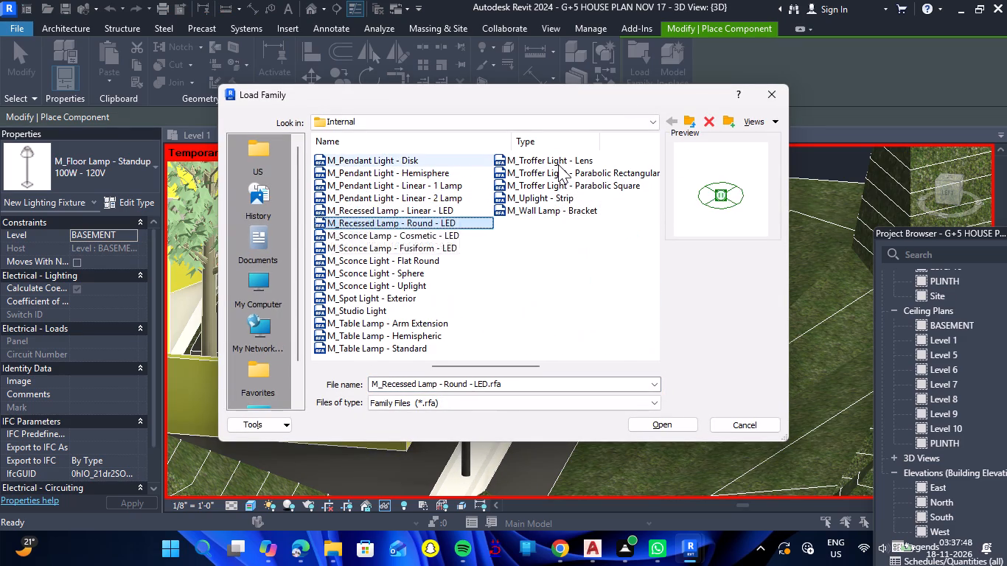
{"action": "key", "text": "Down"}
{"action": "key", "text": "Down"}
{"action": "key", "text": "Down"}
{"action": "key", "text": "Down"}
{"action": "key", "text": "Down"}
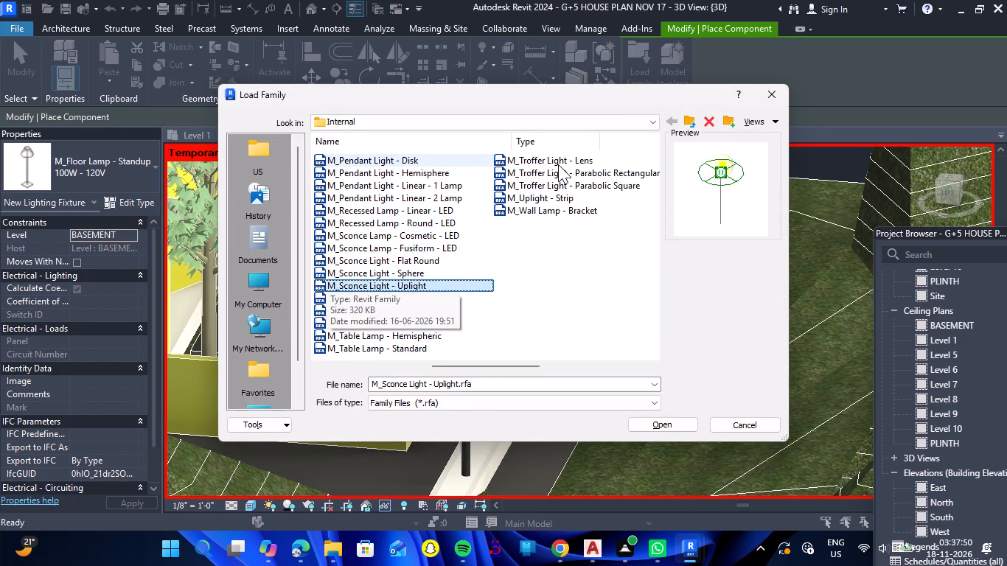
{"action": "key", "text": "Down"}
{"action": "key", "text": "Down"}
{"action": "key", "text": "Up"}
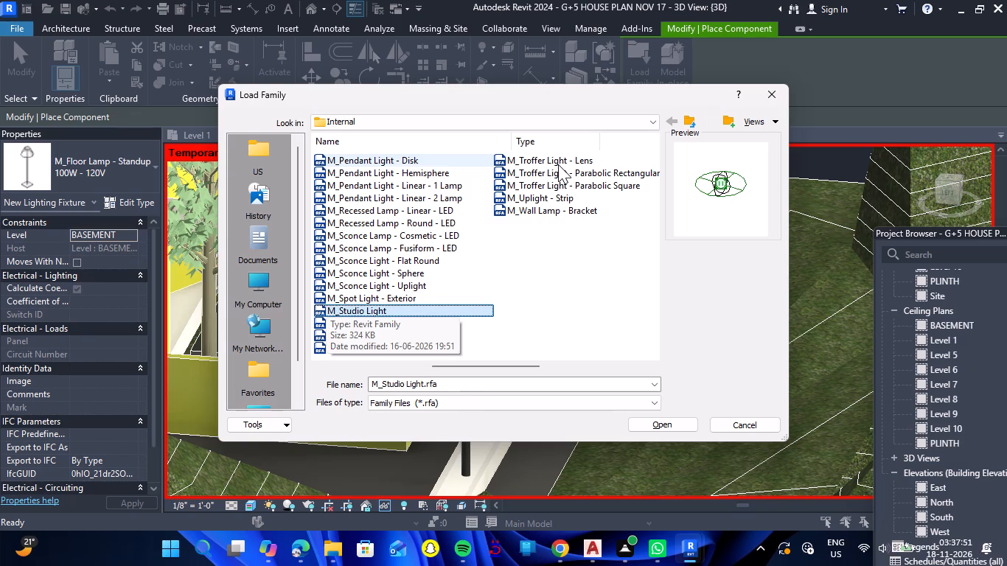
{"action": "key", "text": "Up"}
{"action": "key", "text": "Up"}
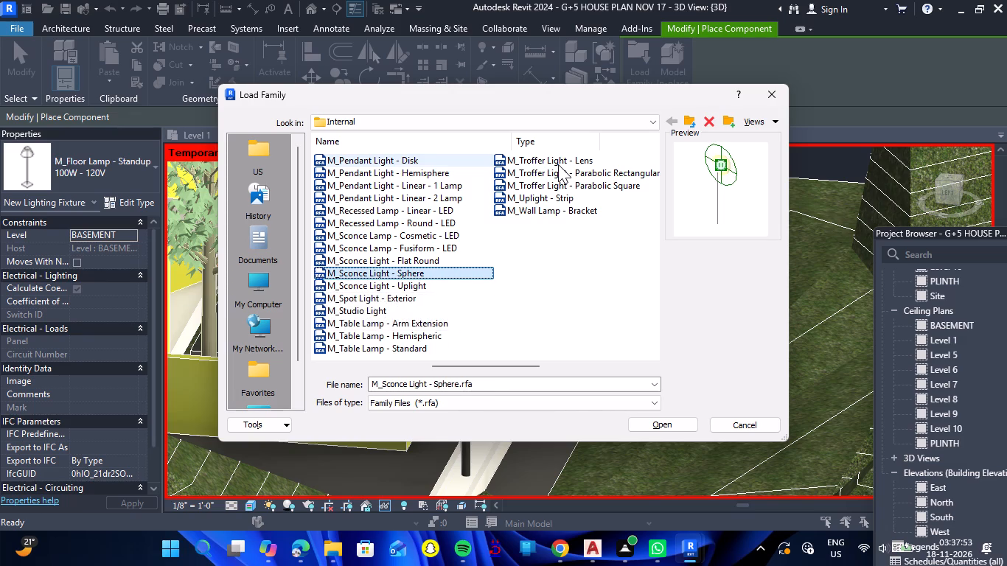
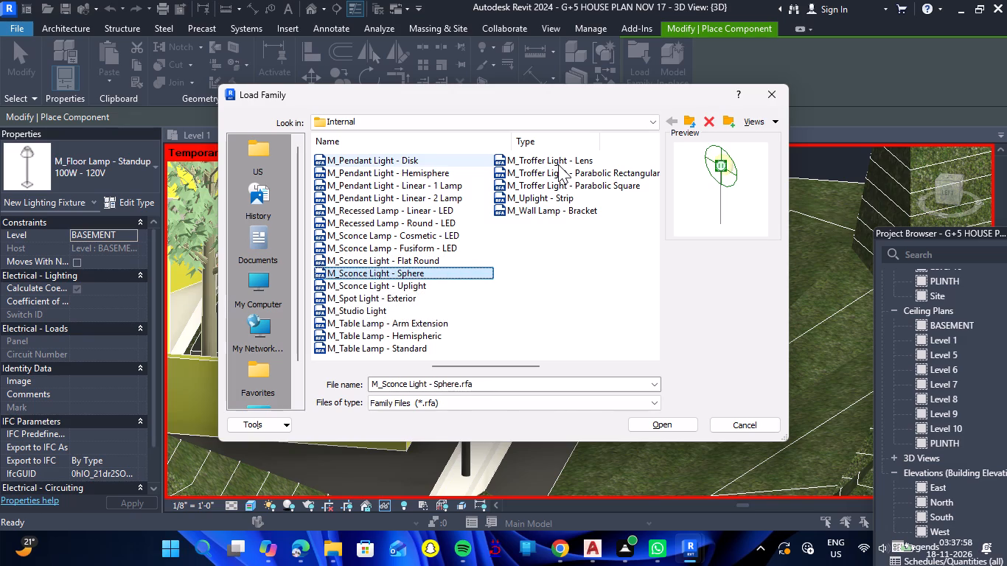
Examine the preview of the M_Sconce Light - Uplight family among the internal lighting families.
{"action": "key", "text": "Down"}
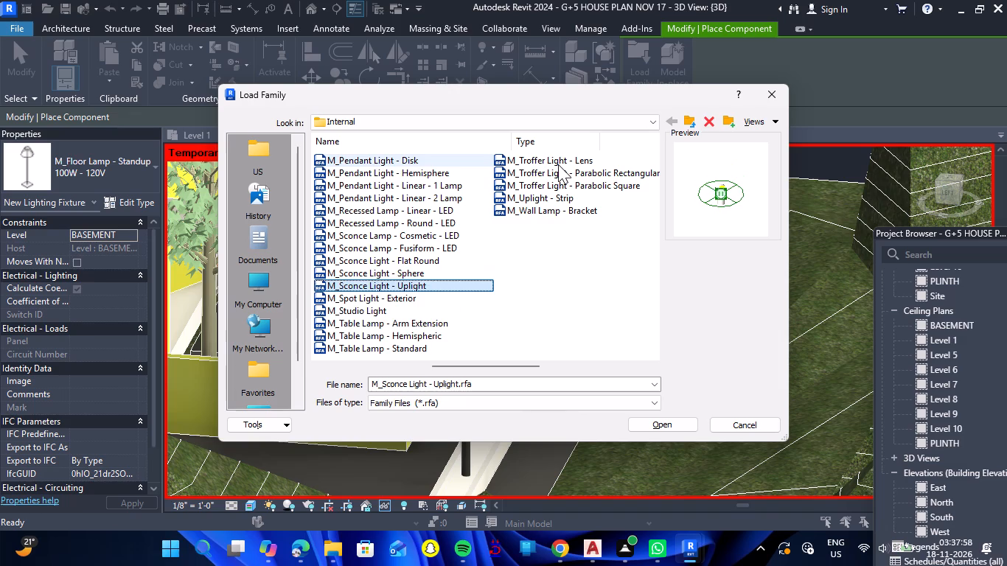
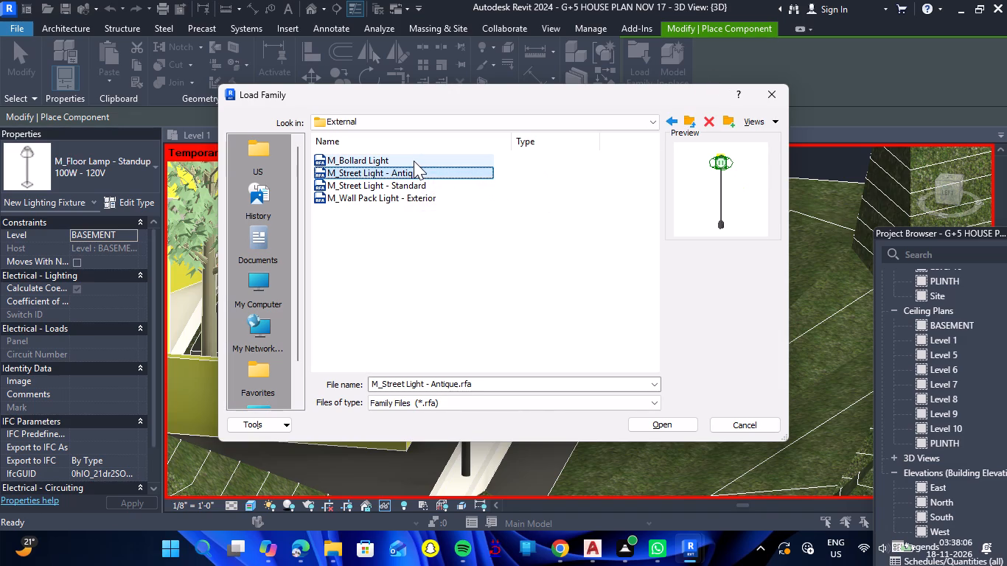
Examine the previews of the external lighting families from M_Street Light - Antique down to M_Wall Pack Light - Exterior.
{"action": "key", "text": "Down"}
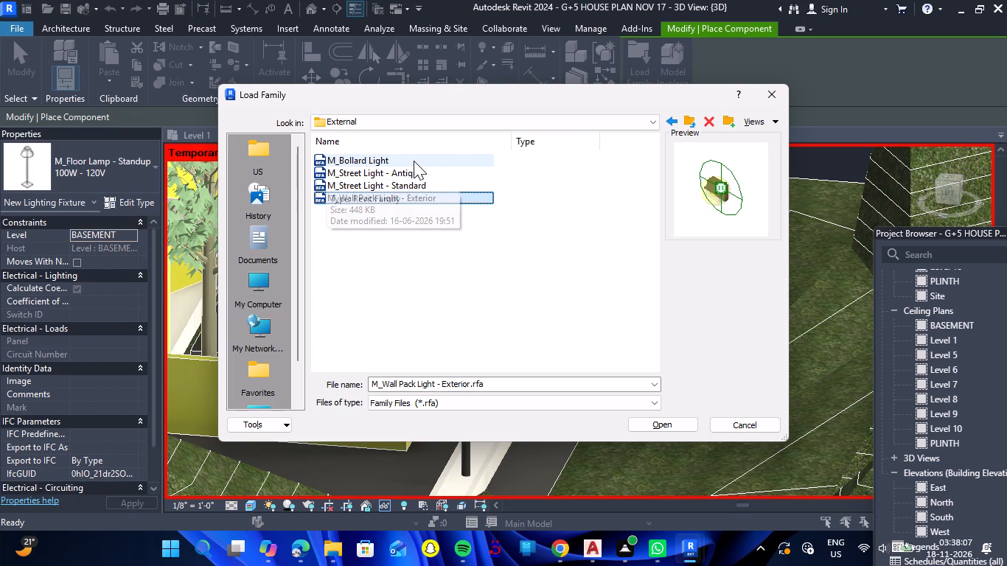
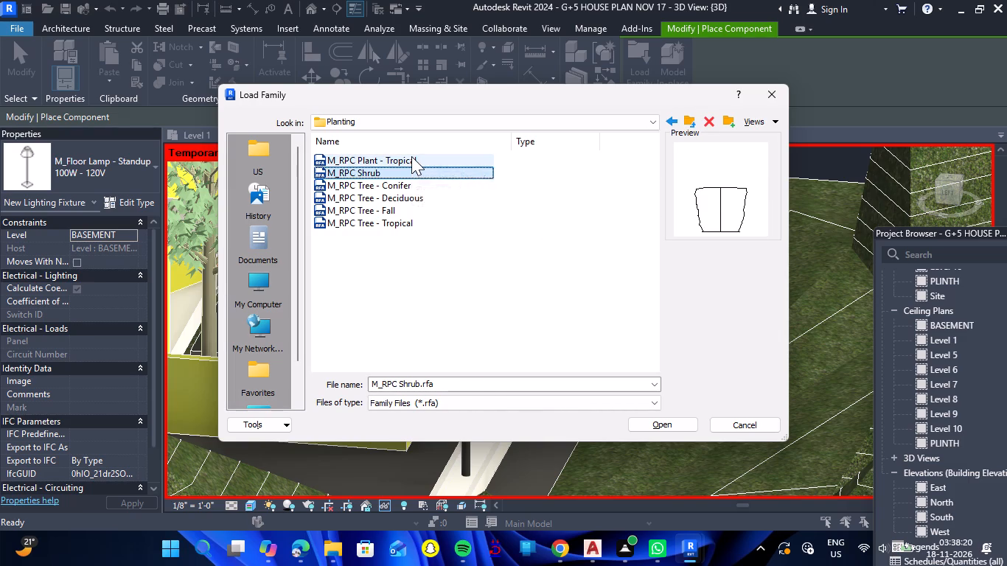
Examine the previews of the planting families from M_RPC Shrub down to M_RPC Tree - Deciduous.
{"action": "key", "text": "Down"}
{"action": "key", "text": "Down"}
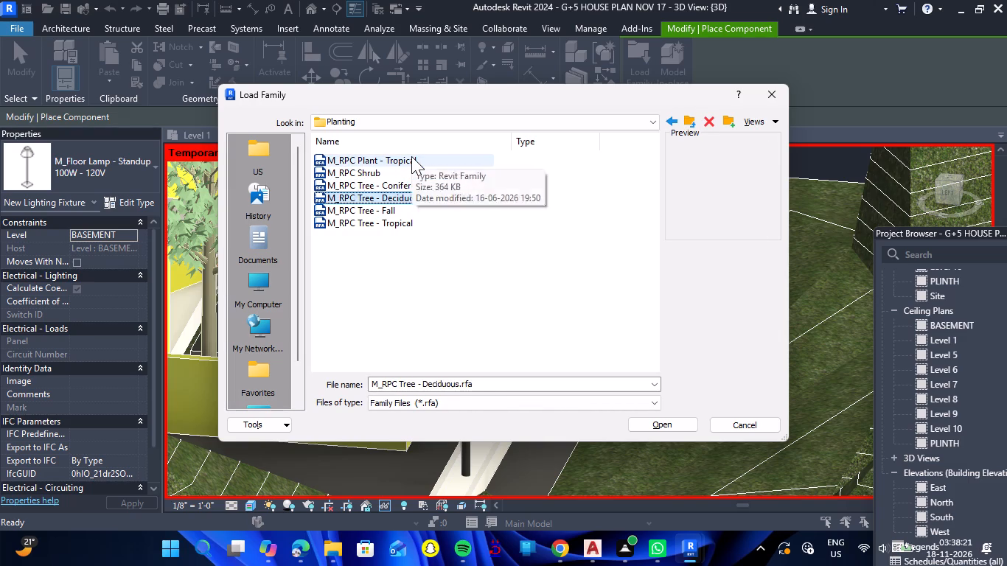
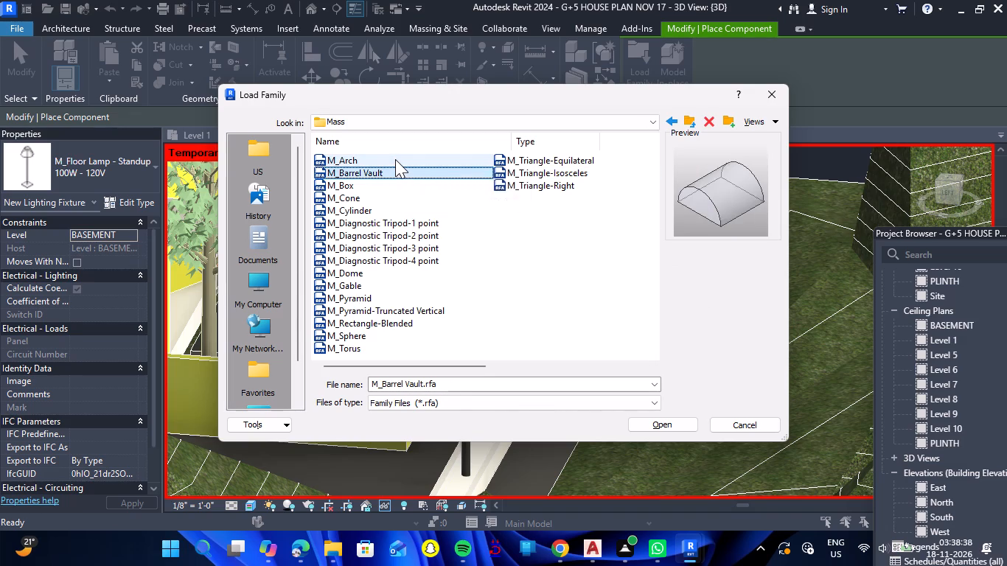
Examine the previews of the mass families from M_Box down to M_Pyramid-Truncated Vertical.
{"action": "key", "text": "Down"}
{"action": "key", "text": "Down"}
{"action": "key", "text": "Down"}
{"action": "key", "text": "Down"}
{"action": "key", "text": "Down"}
{"action": "key", "text": "Down"}
{"action": "key", "text": "Down"}
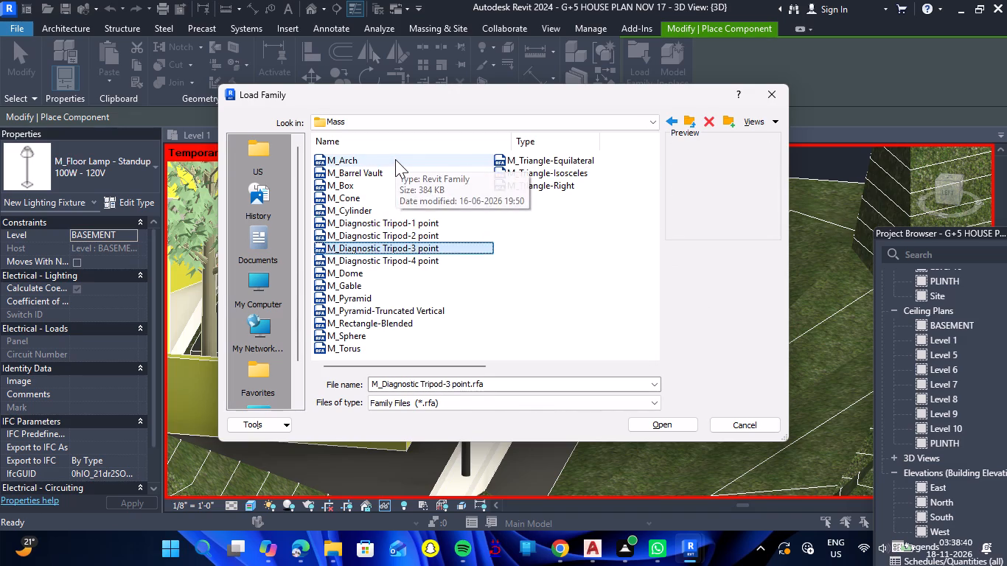
{"action": "key", "text": "Down"}
{"action": "key", "text": "Down"}
{"action": "key", "text": "Down"}
{"action": "key", "text": "Down"}
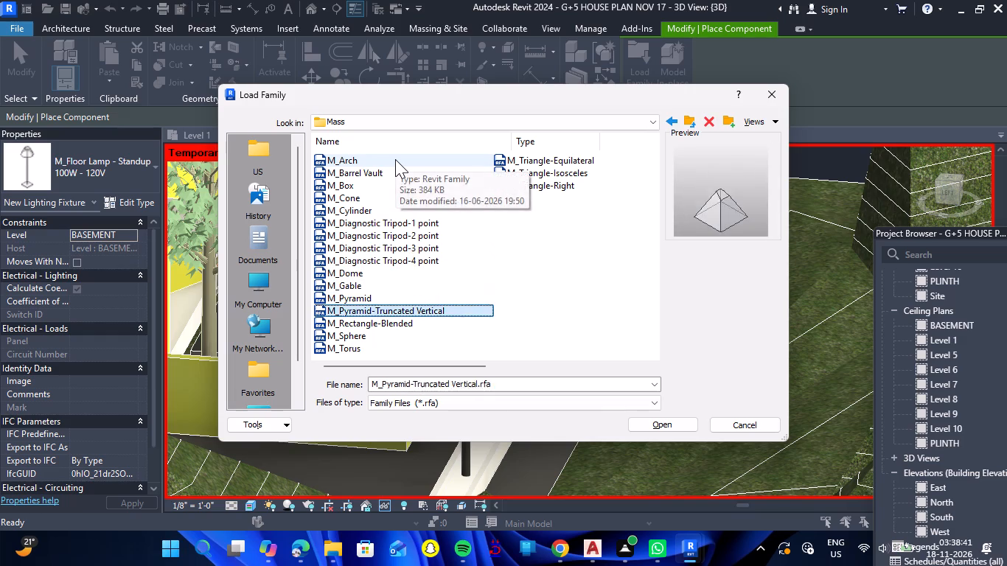
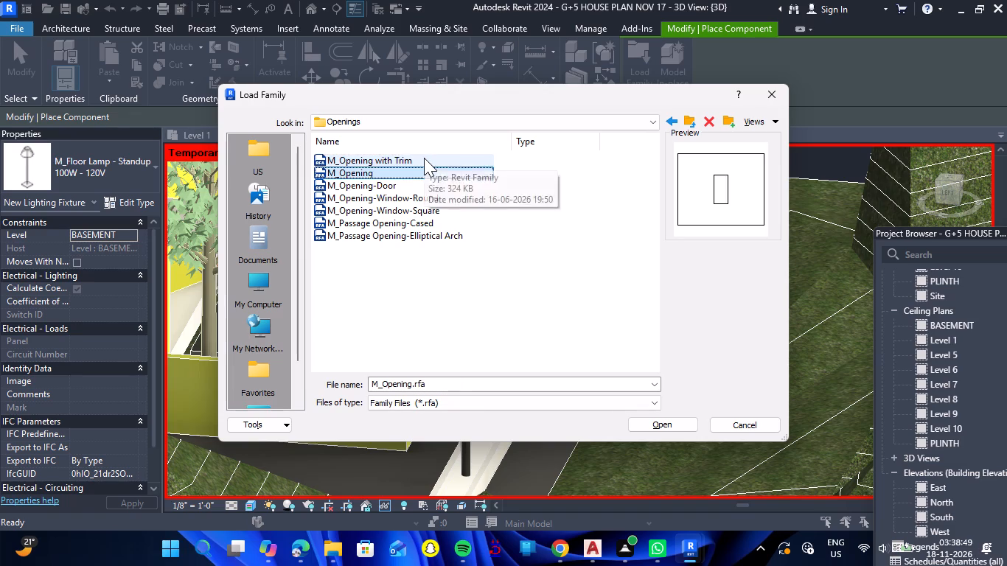
Examine the previews of the opening families from M_Opening-Door down to M_Passage Opening-Elliptical Arch.
{"action": "key", "text": "Down"}
{"action": "key", "text": "Down"}
{"action": "key", "text": "Down"}
{"action": "key", "text": "Down"}
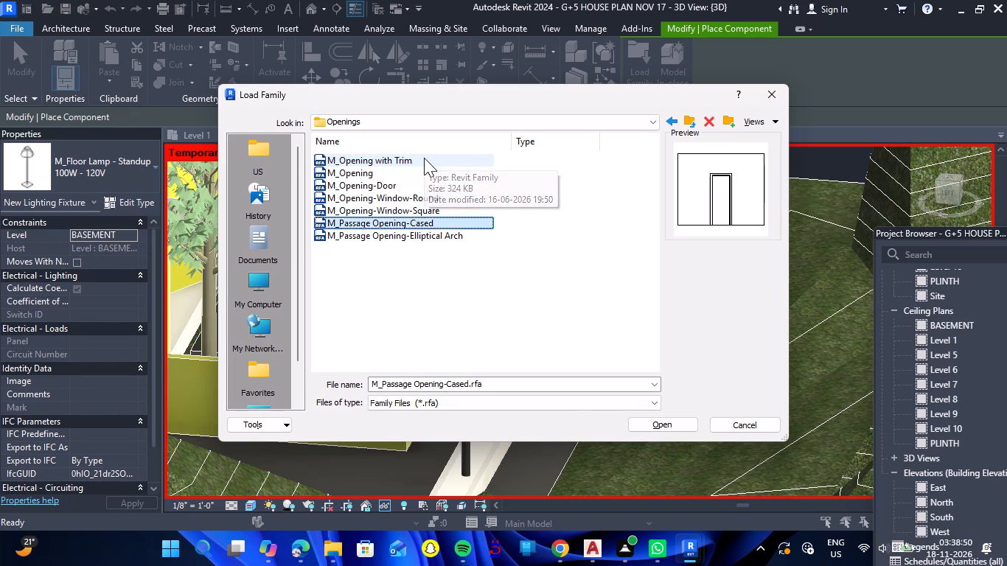
{"action": "key", "text": "Down"}
Compare the external MEP lighting families and load M_Street Light - Antique into the project.
{"action": "left_click", "coordinate": [689, 116]}
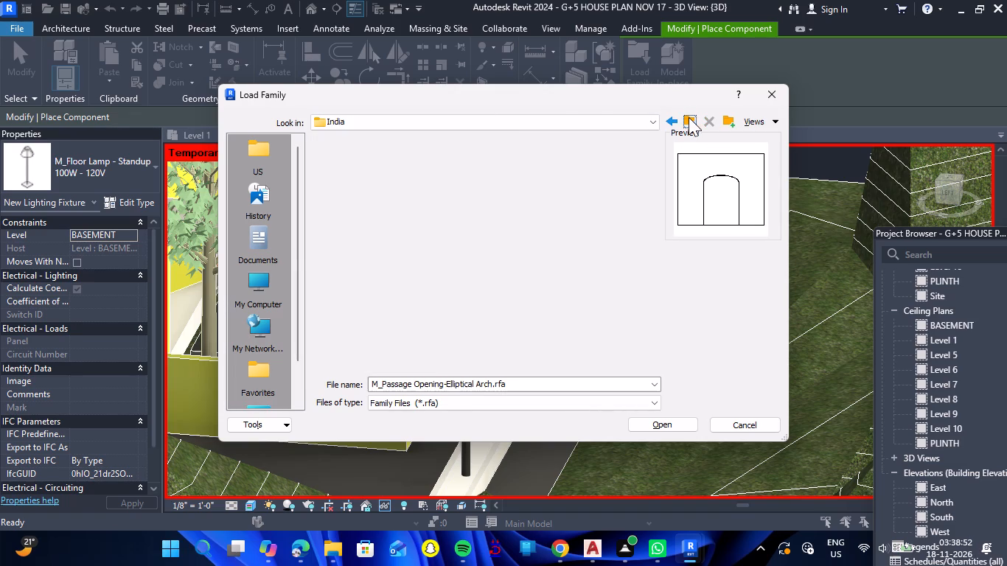
{"action": "double_click", "coordinate": [551, 163]}
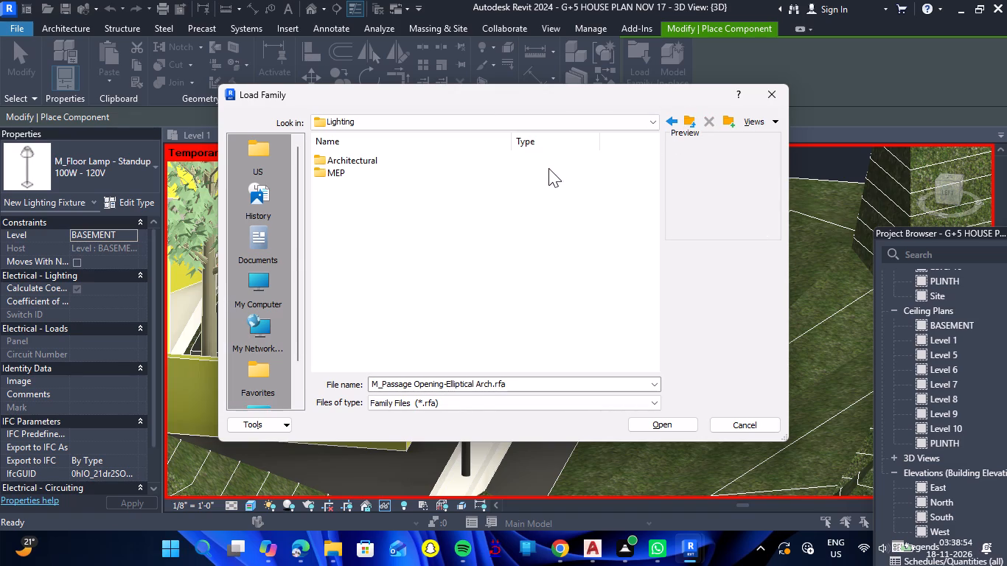
{"action": "double_click", "coordinate": [457, 170]}
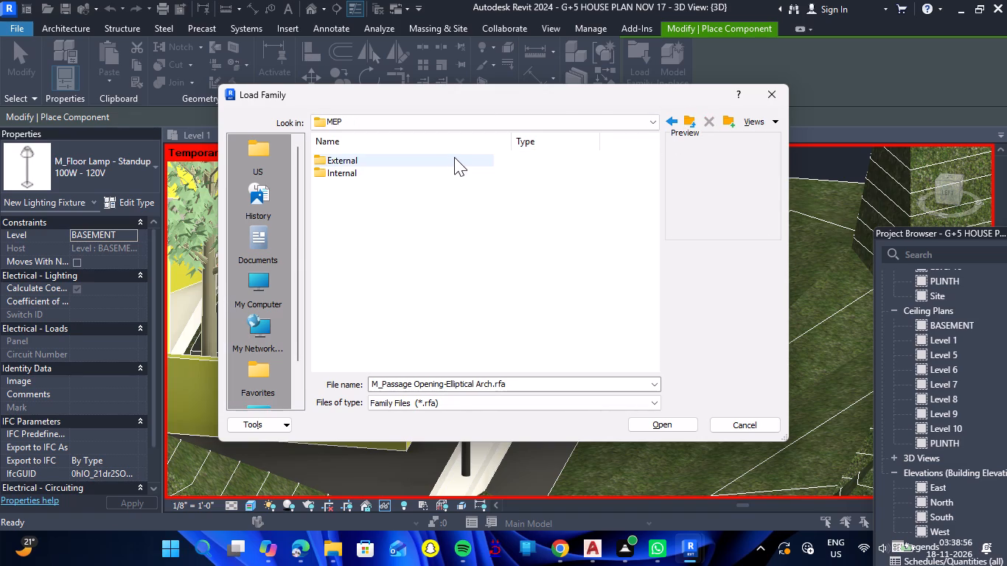
{"action": "double_click", "coordinate": [454, 157]}
{"action": "left_click", "coordinate": [429, 163]}
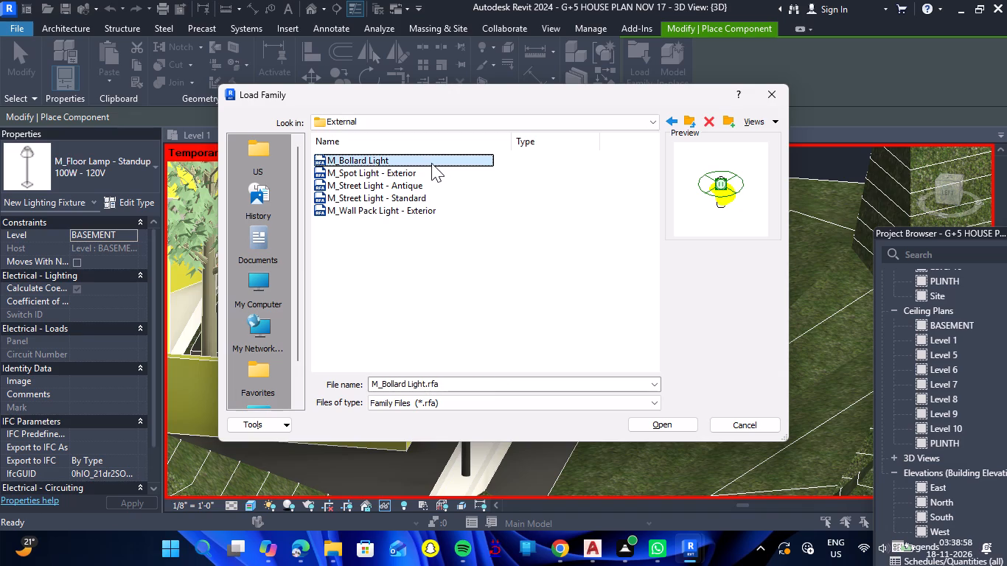
{"action": "left_click", "coordinate": [442, 172]}
{"action": "left_click", "coordinate": [434, 182]}
{"action": "left_click", "coordinate": [432, 192]}
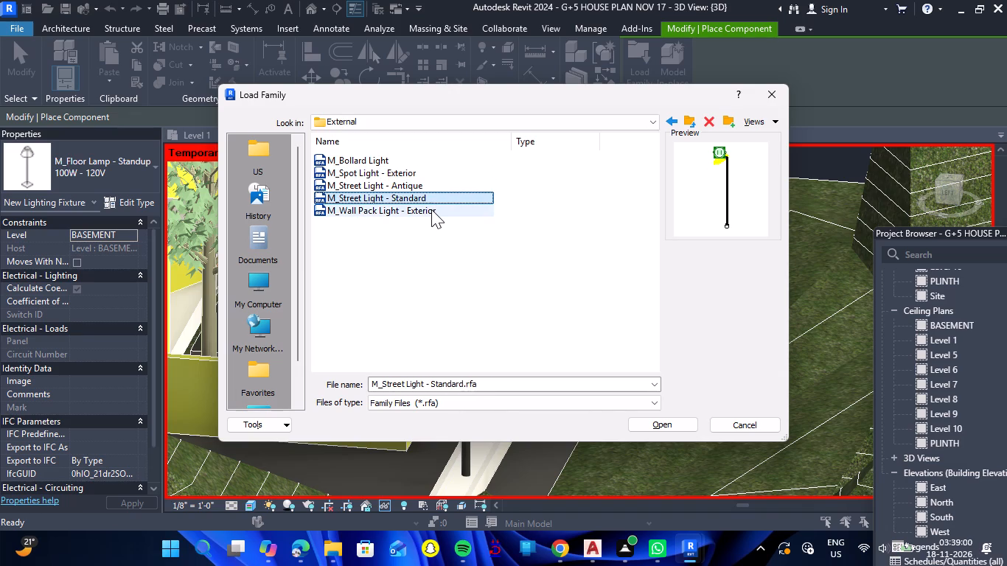
{"action": "left_click", "coordinate": [431, 209]}
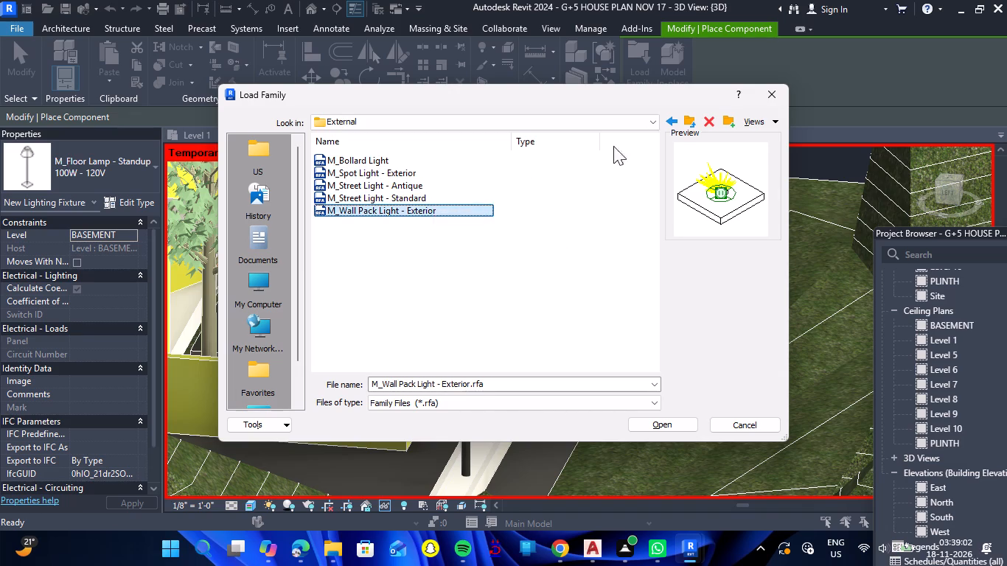
{"action": "left_click", "coordinate": [438, 187]}
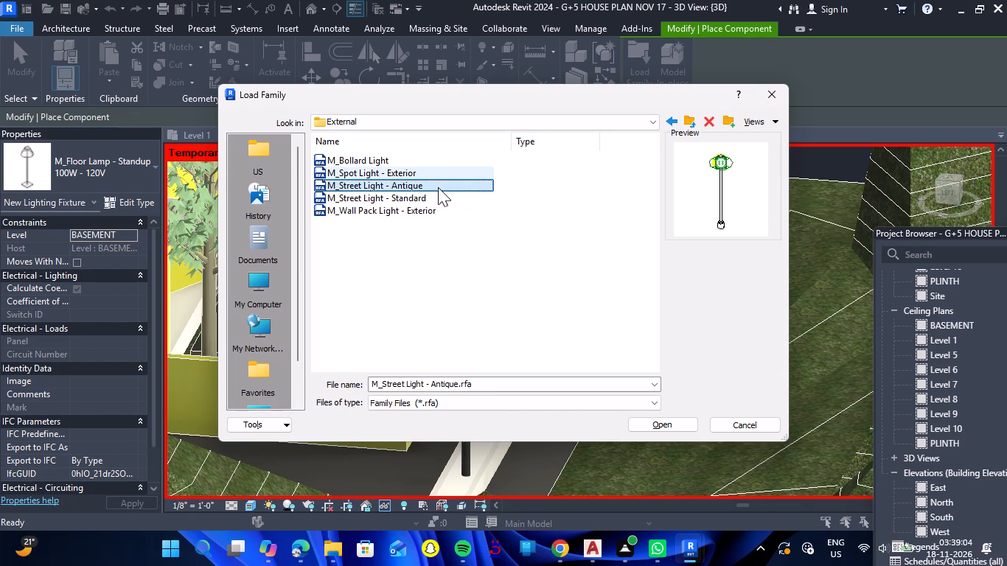
{"action": "left_click", "coordinate": [661, 424]}
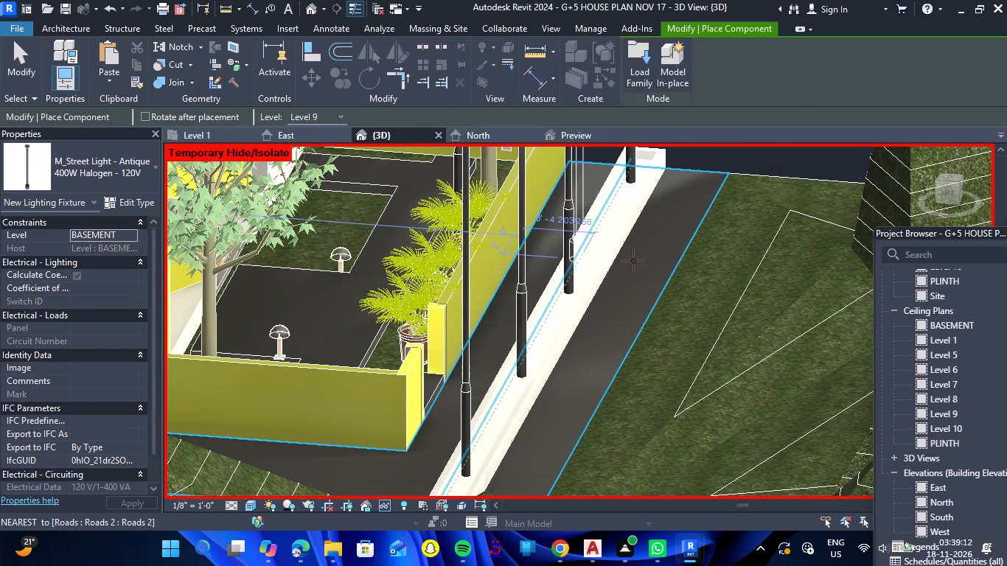
Place 400W Halogen - 120V antique street lights: three on the grass along the road and one outside the side boundary wall.
{"action": "left_click", "coordinate": [728, 212]}
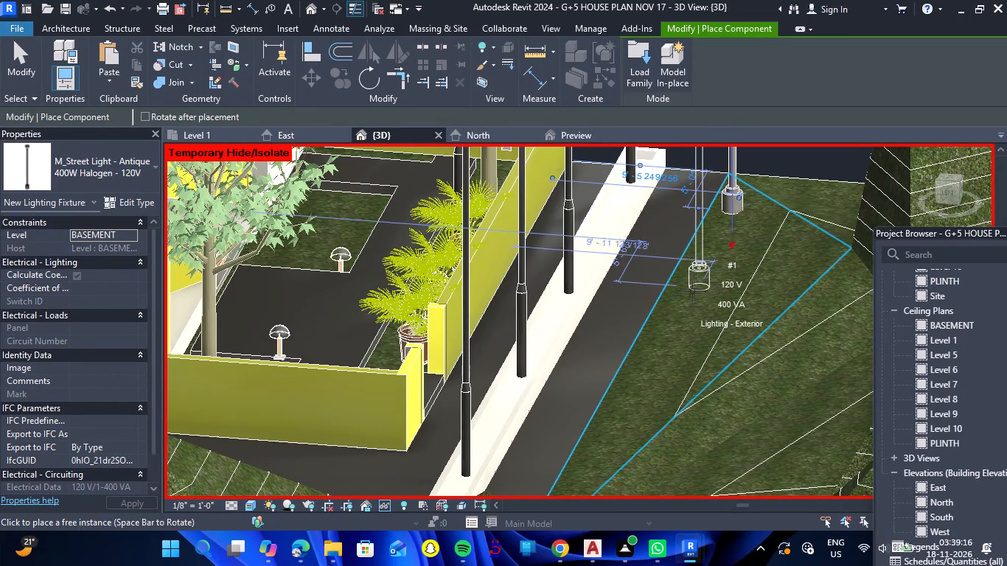
{"action": "double_click", "coordinate": [683, 312]}
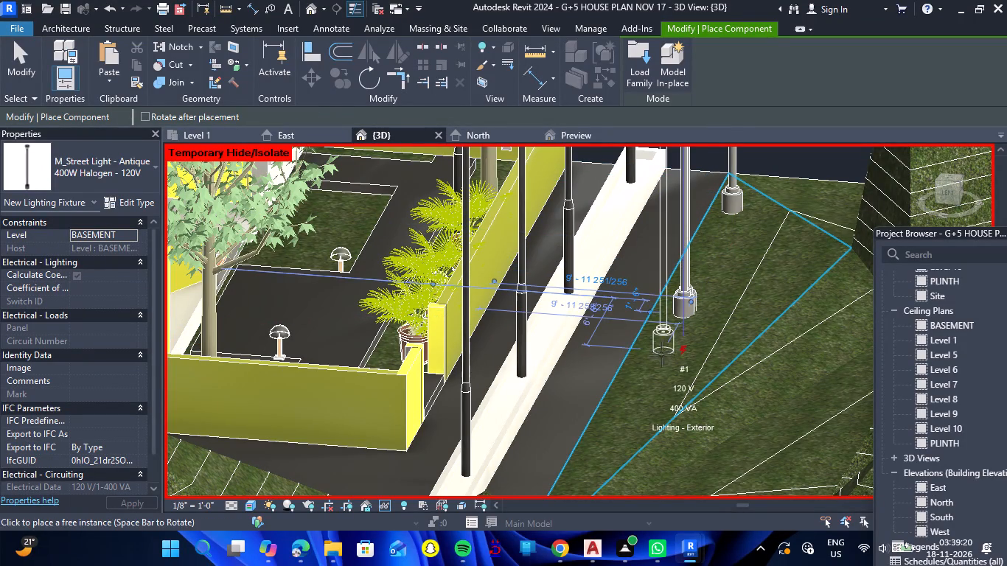
{"action": "scroll", "coordinate": [661, 357], "scroll_direction": "down", "scroll_amount": 4}
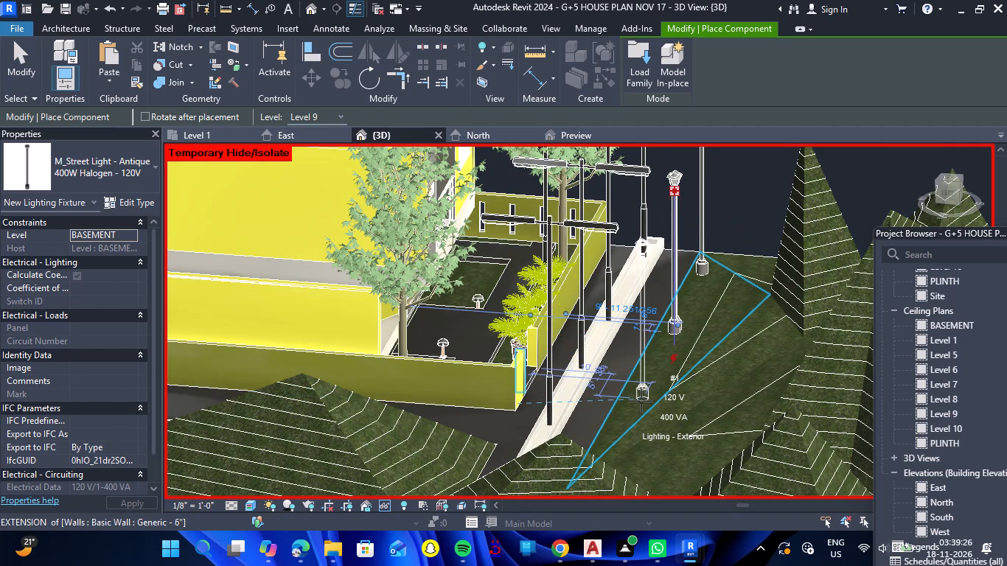
{"action": "left_click", "coordinate": [641, 401]}
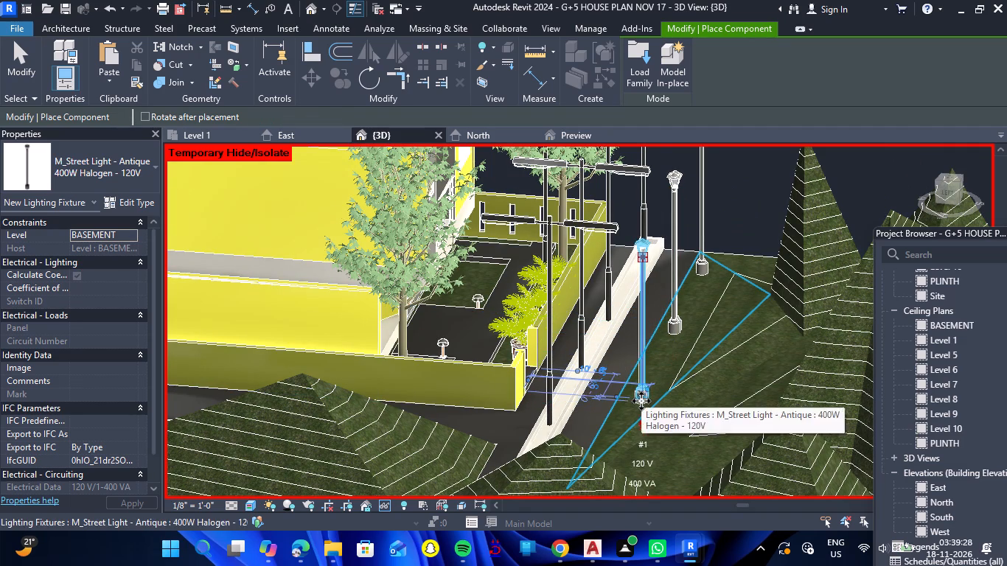
{"action": "scroll", "coordinate": [641, 399], "scroll_direction": "down", "scroll_amount": 6}
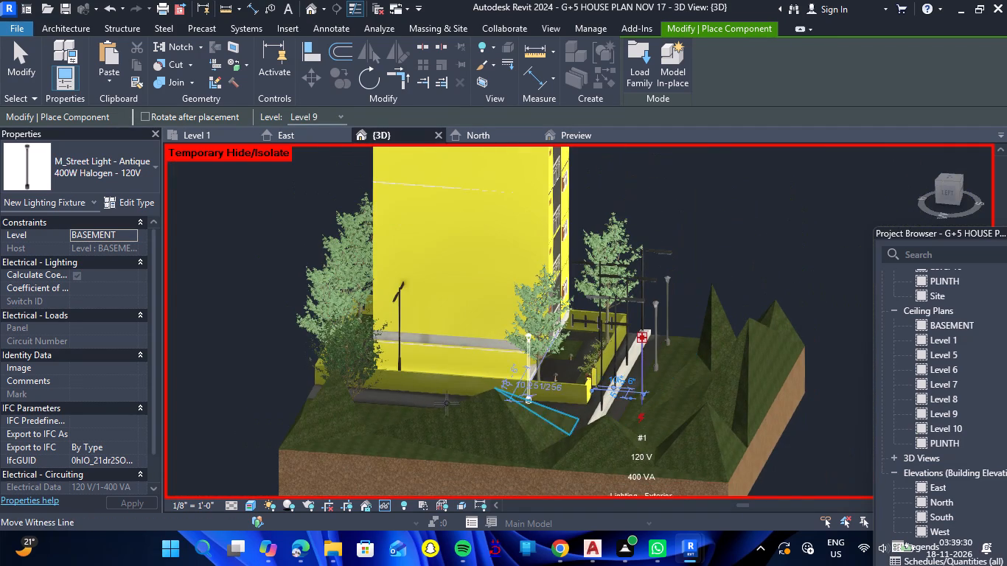
{"action": "left_click", "coordinate": [391, 413]}
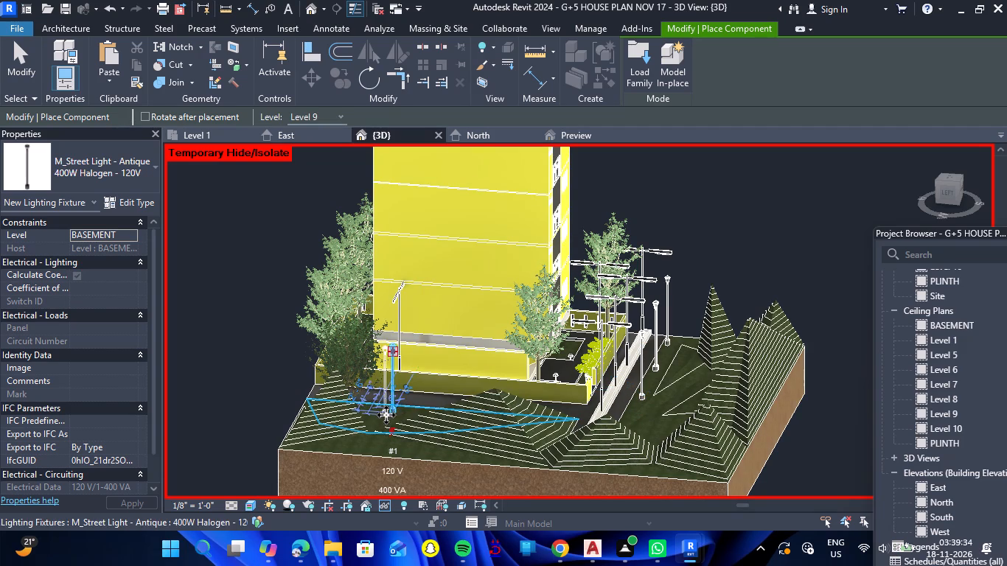
{"action": "key", "text": "Escape"}
{"action": "scroll", "coordinate": [383, 413], "scroll_direction": "up", "scroll_amount": 6}
{"action": "key", "text": "Escape"}
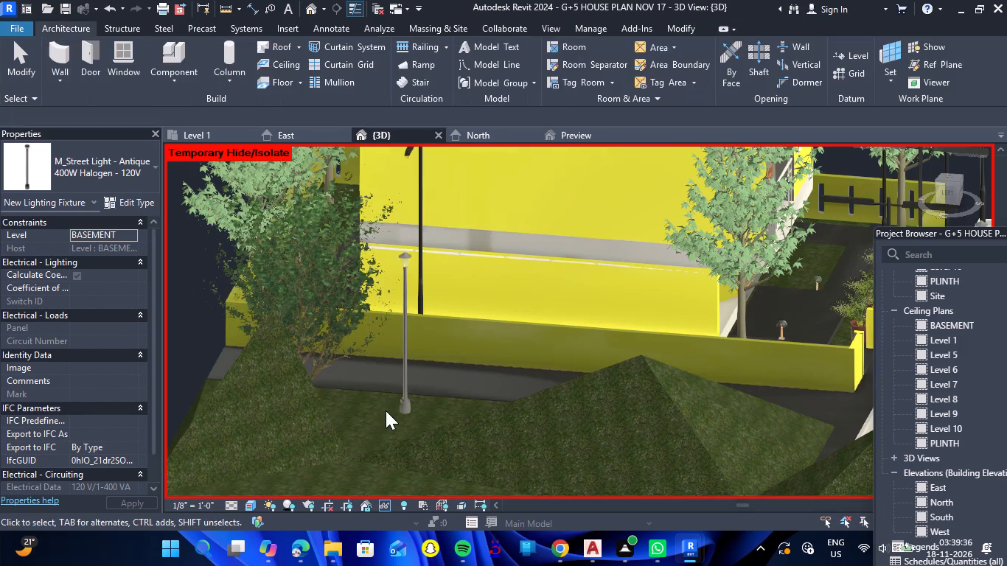
Set the antique street light type's initial color to D65 Reference White, keeping its intensity at 400 W and 25 lm/W.
{"action": "left_click", "coordinate": [405, 408]}
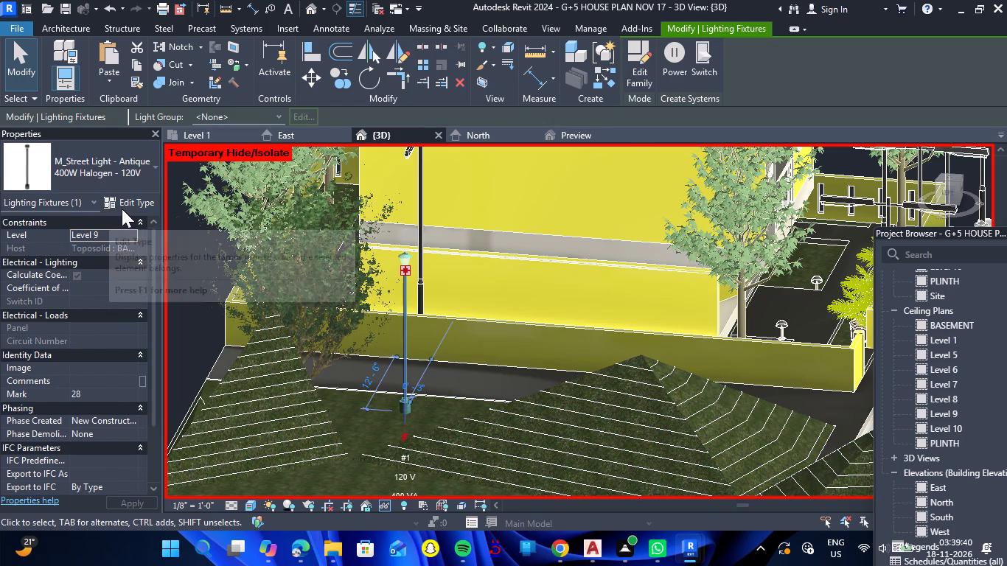
{"action": "left_click", "coordinate": [128, 203]}
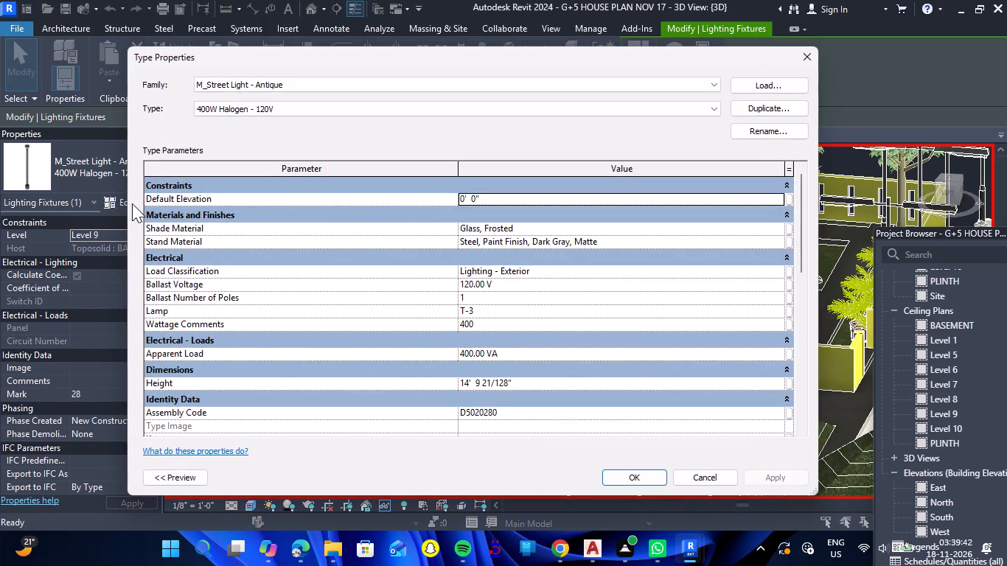
{"action": "scroll", "coordinate": [560, 272], "scroll_direction": "down", "scroll_amount": 14}
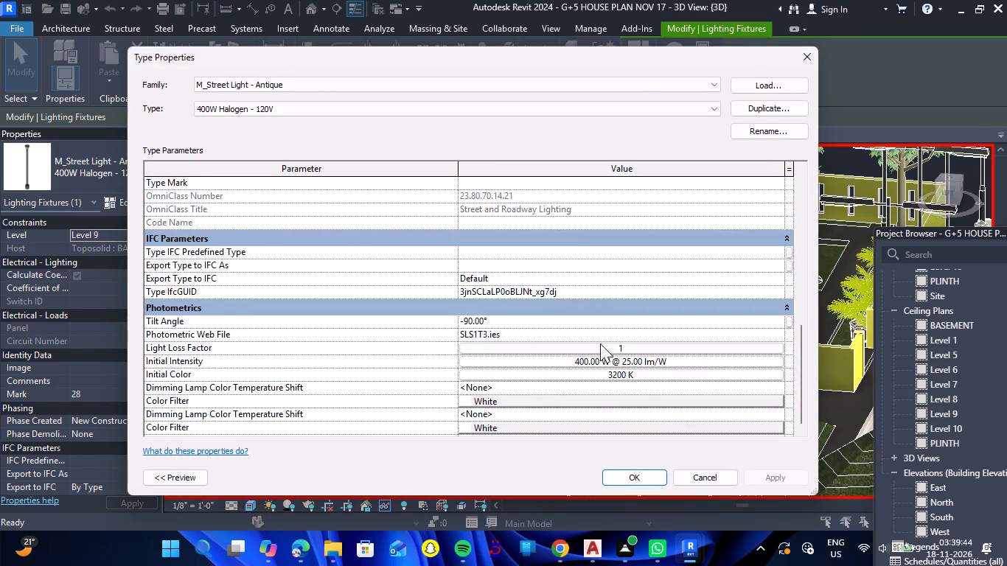
{"action": "left_click", "coordinate": [639, 375]}
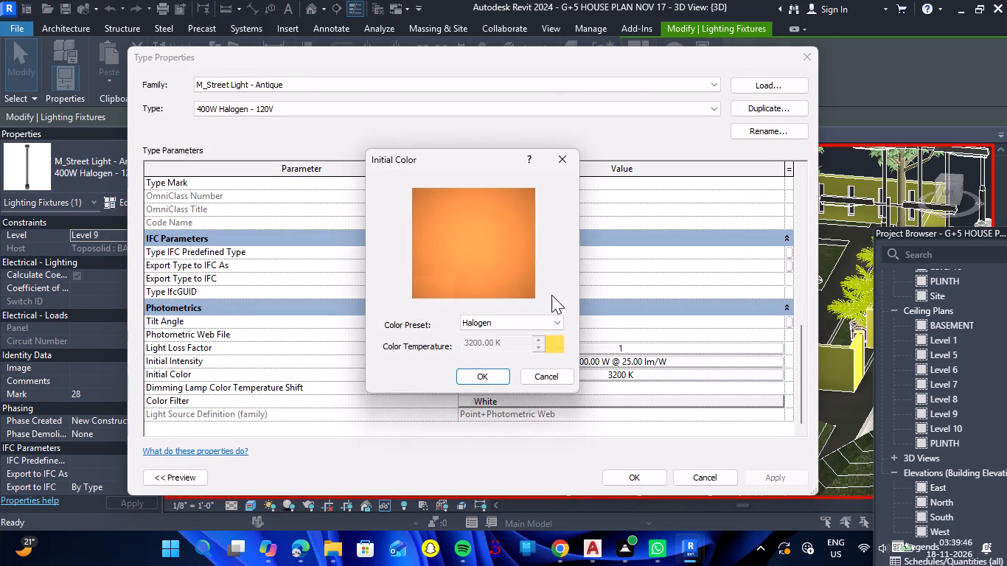
{"action": "left_click", "coordinate": [554, 320]}
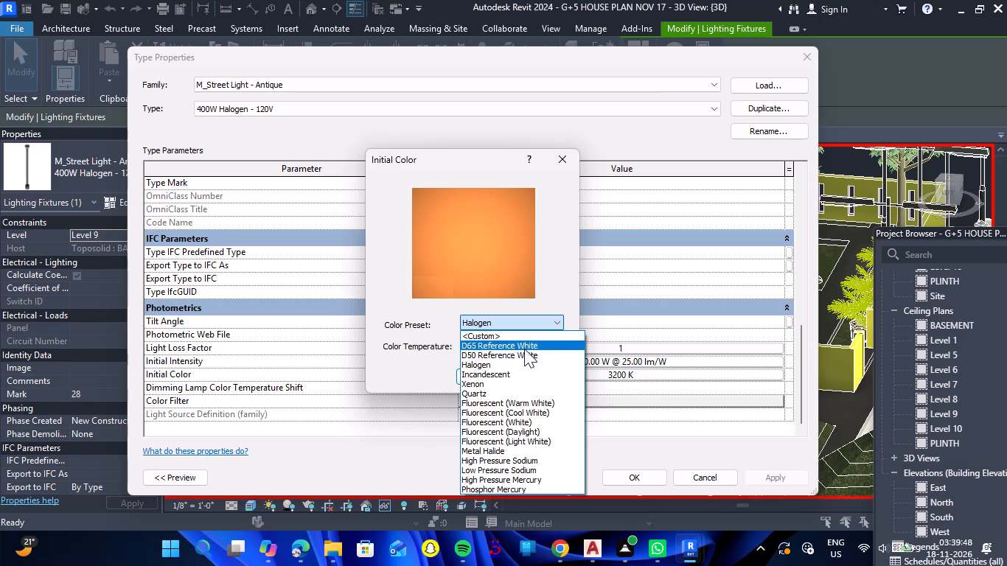
{"action": "left_click", "coordinate": [524, 346]}
{"action": "left_click", "coordinate": [495, 376]}
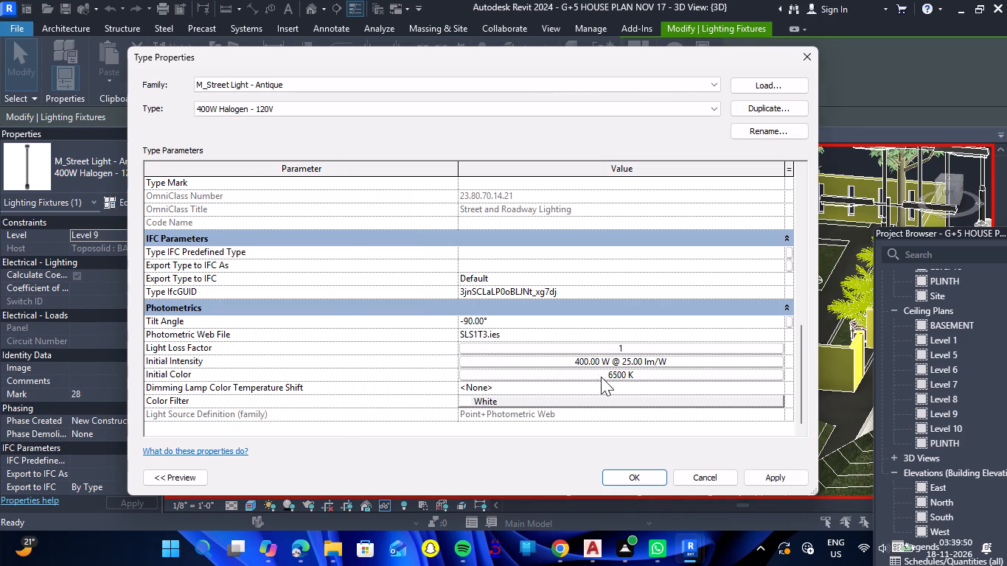
{"action": "left_click", "coordinate": [624, 357]}
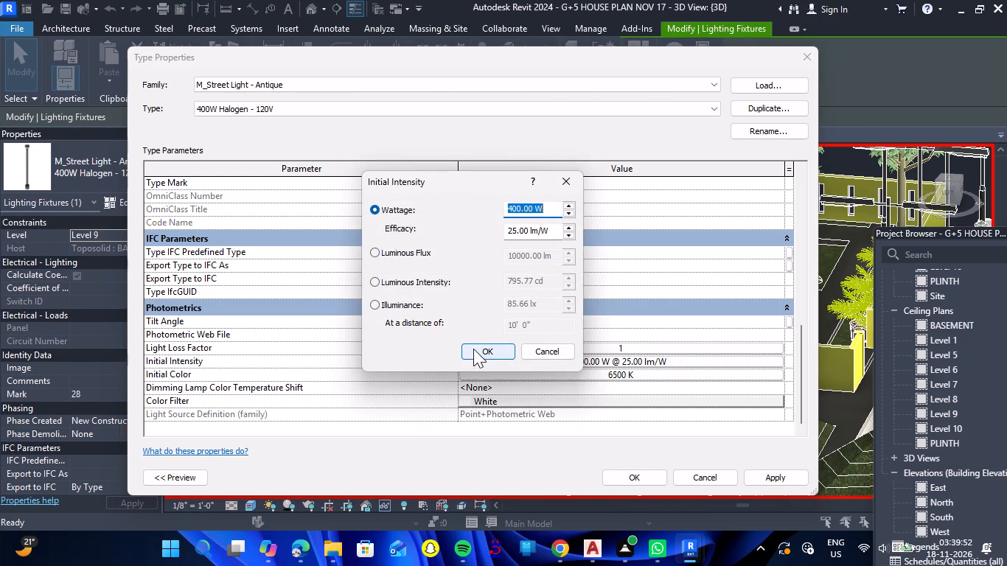
{"action": "left_click", "coordinate": [473, 349]}
{"action": "scroll", "coordinate": [511, 355], "scroll_direction": "up", "scroll_amount": 2}
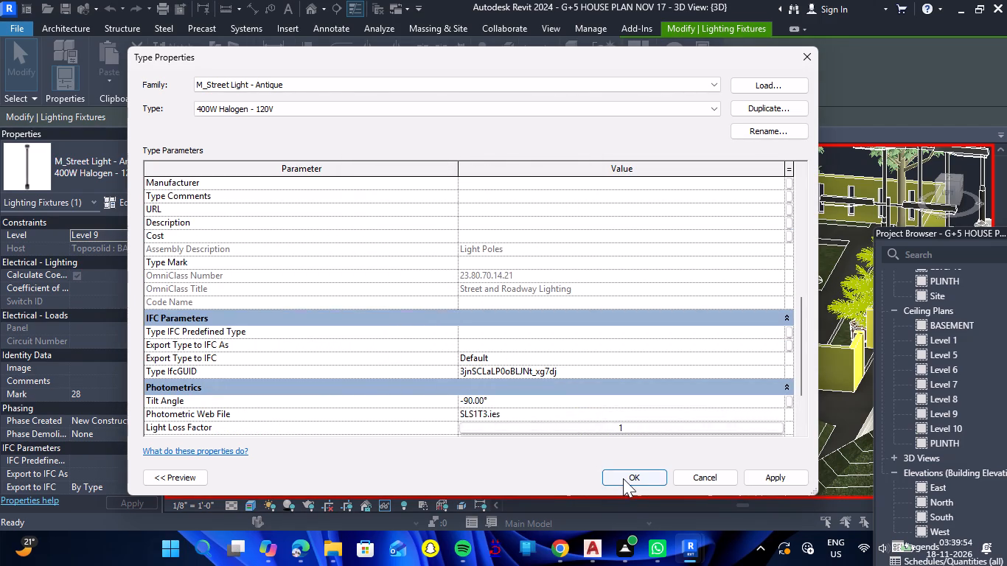
{"action": "left_click", "coordinate": [623, 478]}
Check the photometric type properties of the nearest antique street light beside the road.
{"action": "scroll", "coordinate": [513, 343], "scroll_direction": "down", "scroll_amount": 6}
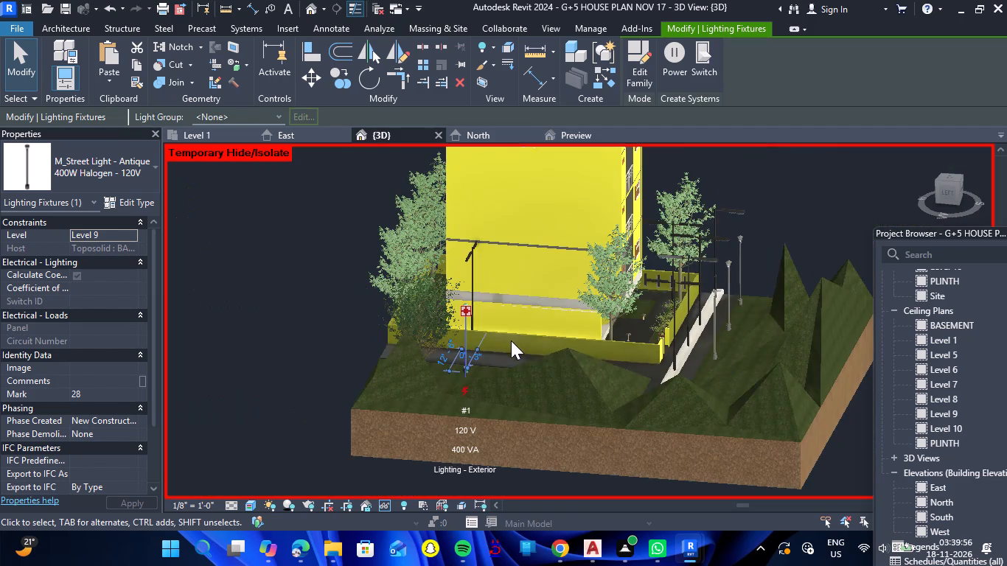
{"action": "left_click", "coordinate": [716, 354]}
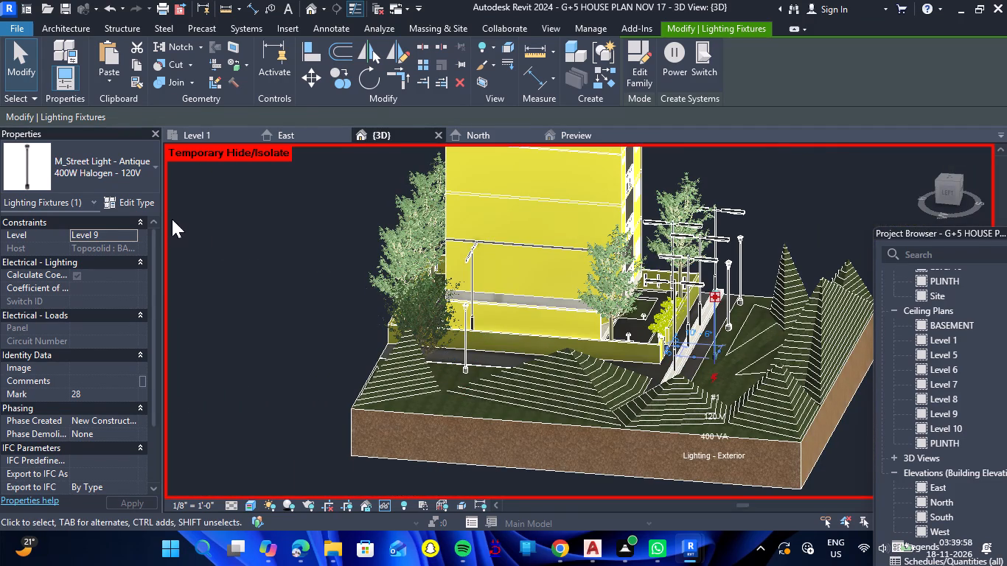
{"action": "left_click", "coordinate": [134, 204]}
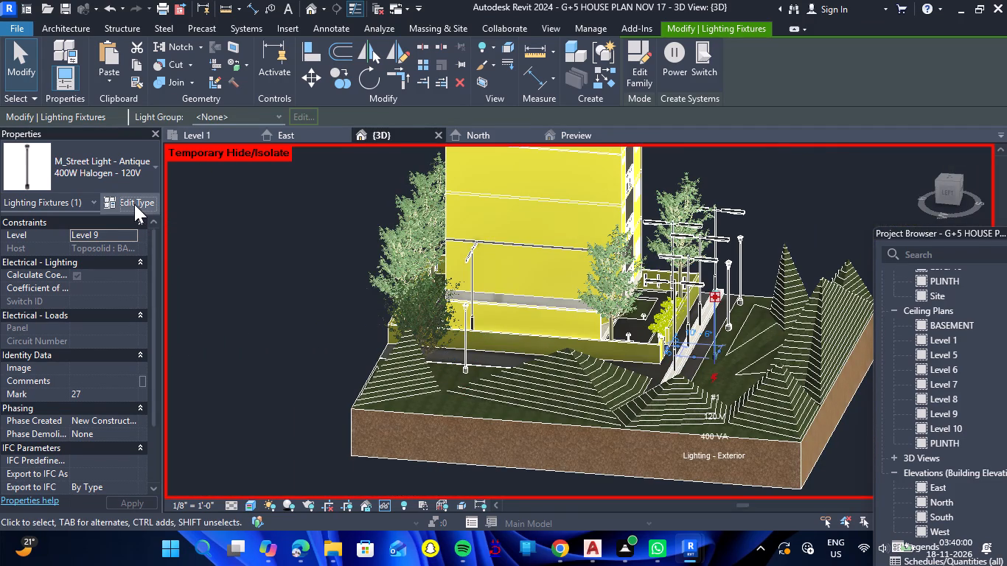
{"action": "scroll", "coordinate": [506, 310], "scroll_direction": "down", "scroll_amount": 13}
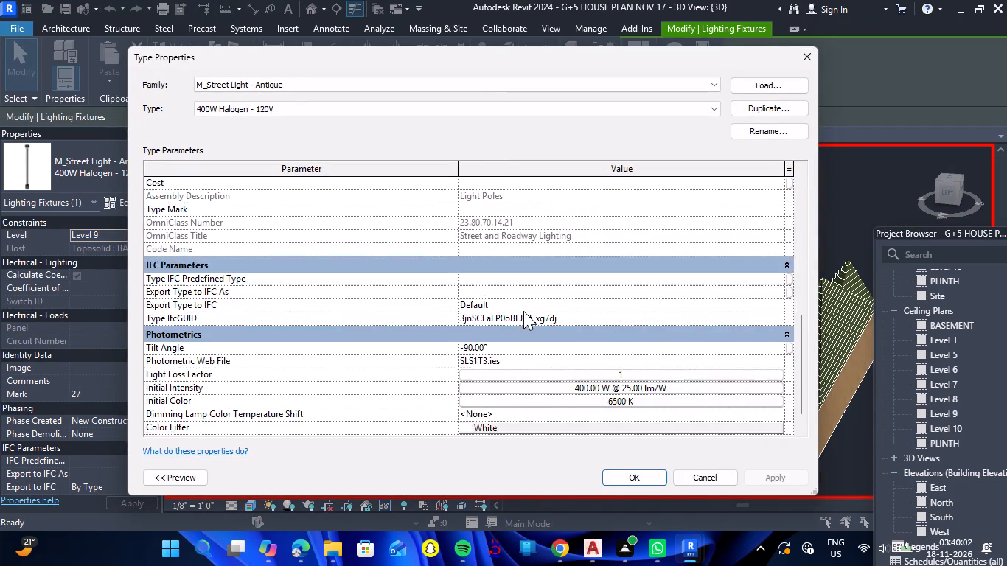
{"action": "left_click", "coordinate": [628, 479]}
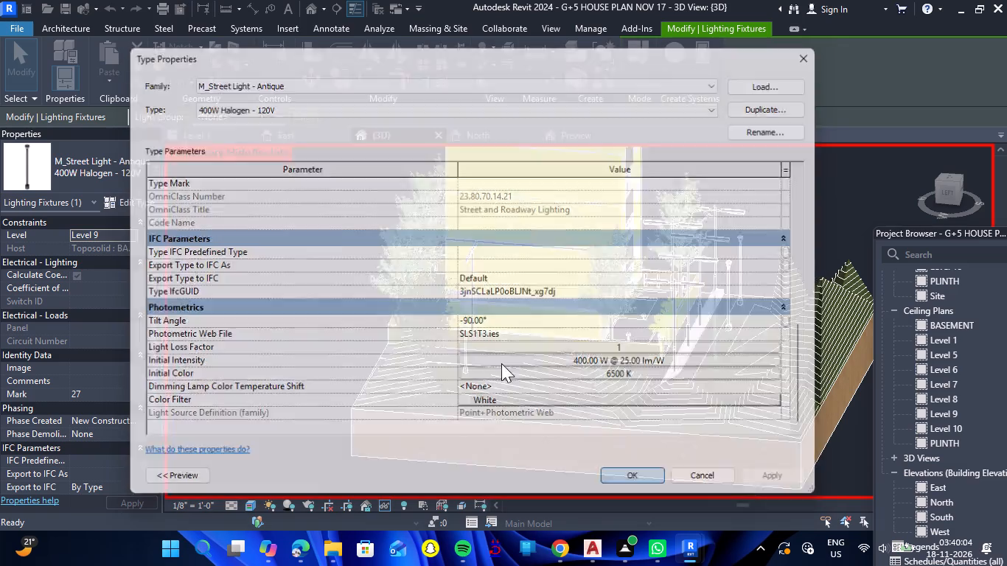
Render the whole-site 3D view at Draft quality, 150 DPI, with the Exterior: Artificial only lighting scheme.
{"action": "scroll", "coordinate": [461, 326], "scroll_direction": "down", "scroll_amount": 3}
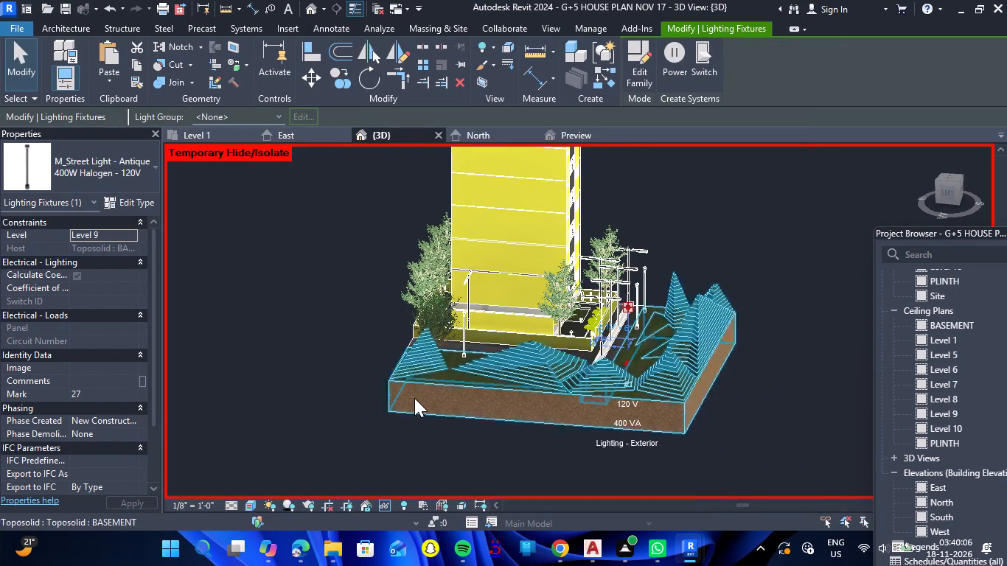
{"action": "type", "text": "RR"}
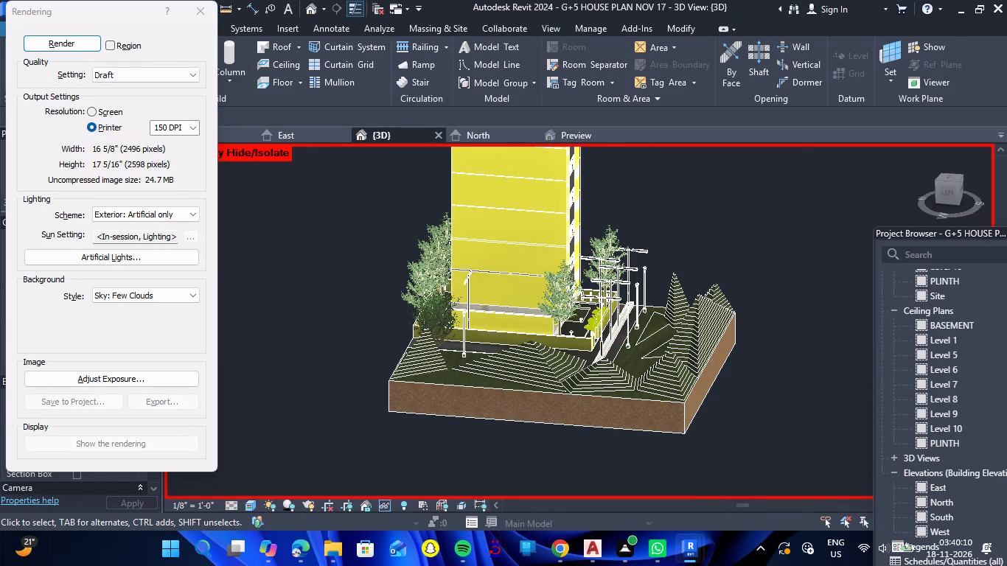
{"action": "left_click", "coordinate": [43, 40]}
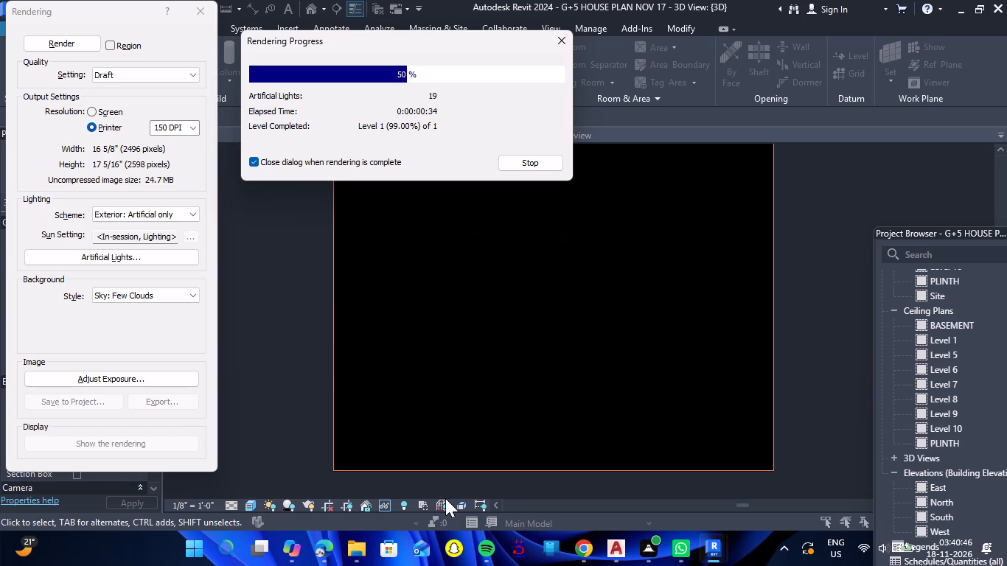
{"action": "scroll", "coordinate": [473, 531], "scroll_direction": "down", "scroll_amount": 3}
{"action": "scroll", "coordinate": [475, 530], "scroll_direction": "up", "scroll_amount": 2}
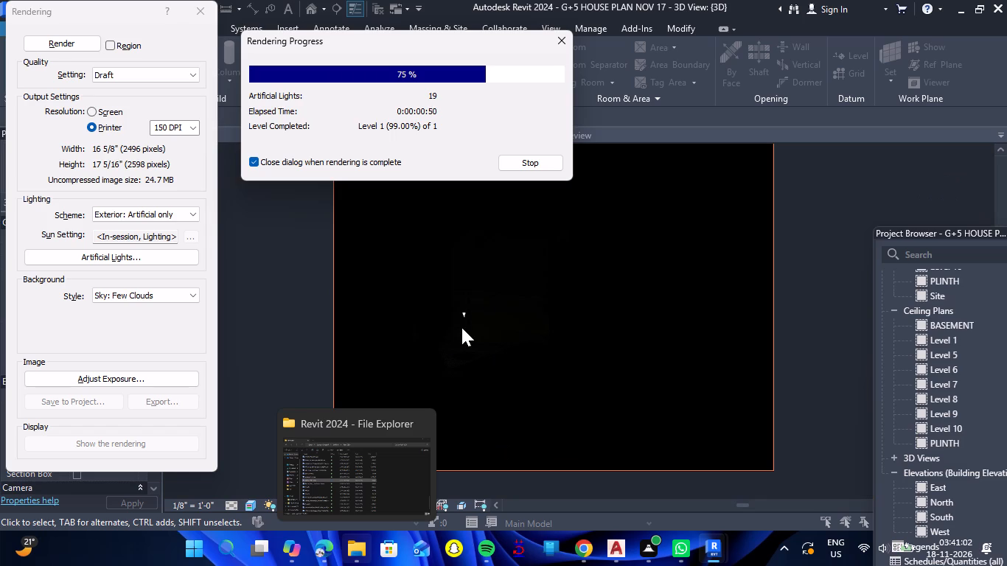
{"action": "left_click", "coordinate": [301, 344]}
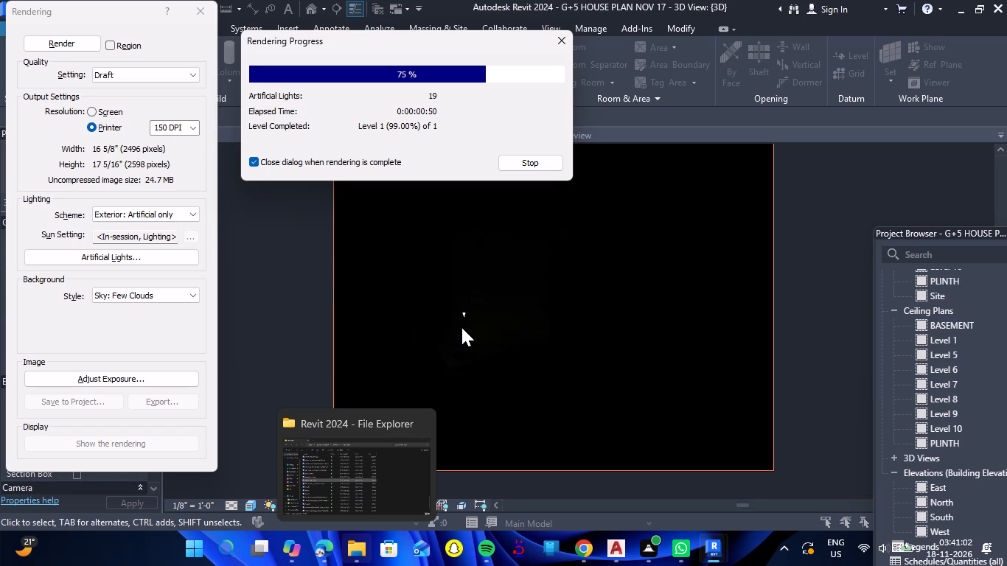
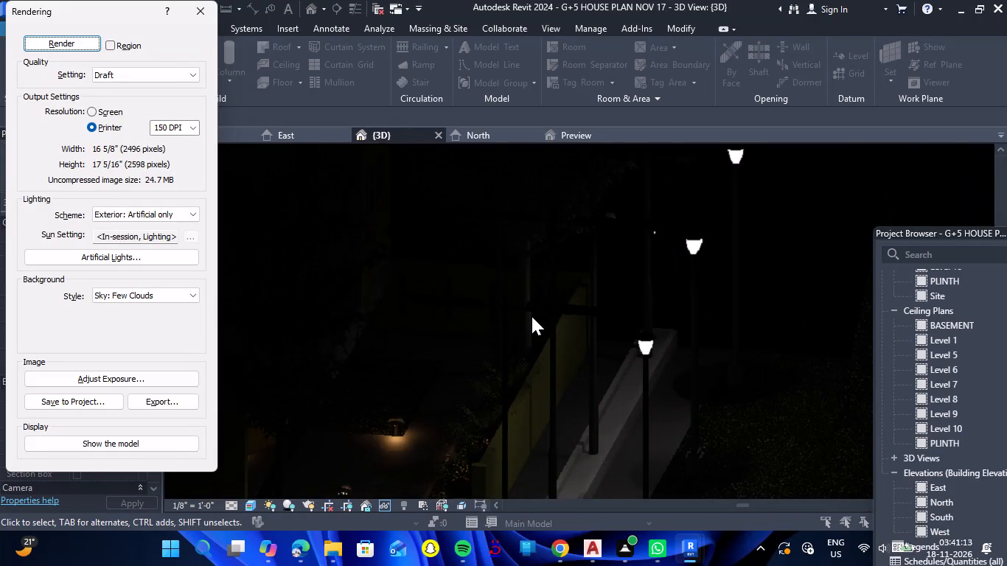
Examine the draft rendering of the site, checking the lamps along the road and by the boundary wall, and close it.
{"action": "scroll", "coordinate": [532, 316], "scroll_direction": "down", "scroll_amount": 5}
{"action": "scroll", "coordinate": [488, 467], "scroll_direction": "up", "scroll_amount": 3}
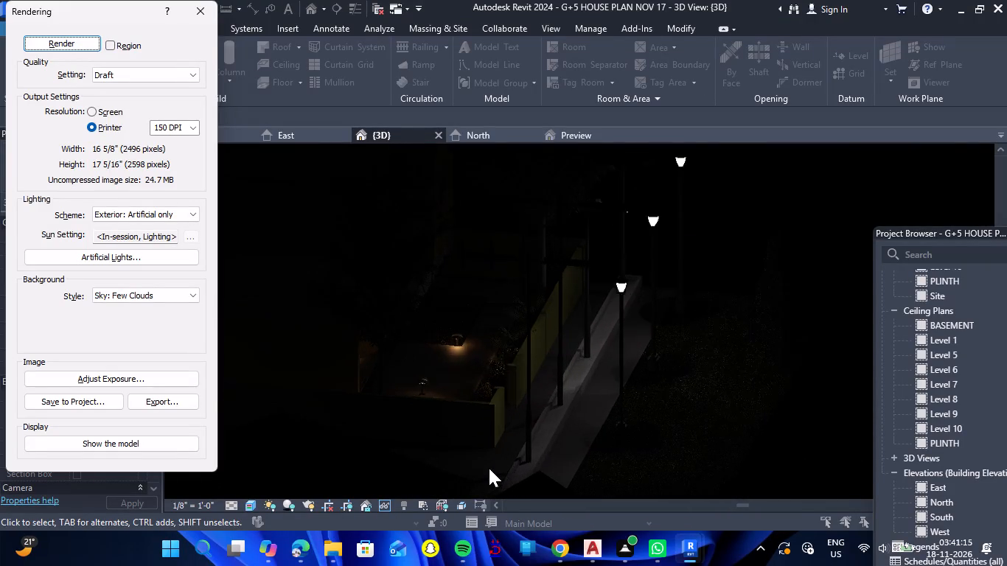
{"action": "scroll", "coordinate": [489, 468], "scroll_direction": "up", "scroll_amount": 4}
{"action": "scroll", "coordinate": [537, 450], "scroll_direction": "down", "scroll_amount": 12}
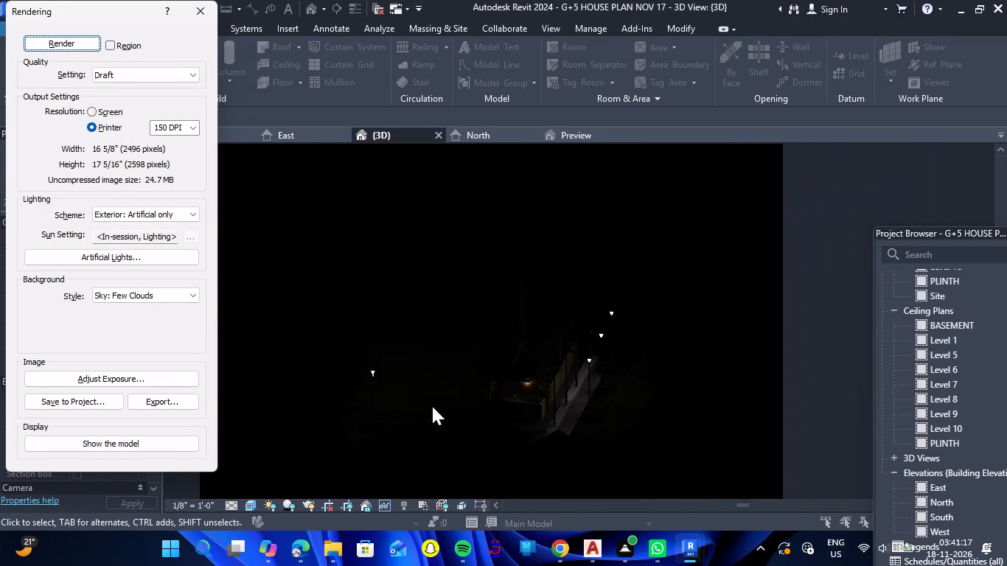
{"action": "scroll", "coordinate": [362, 389], "scroll_direction": "up", "scroll_amount": 13}
{"action": "scroll", "coordinate": [372, 361], "scroll_direction": "down", "scroll_amount": 12}
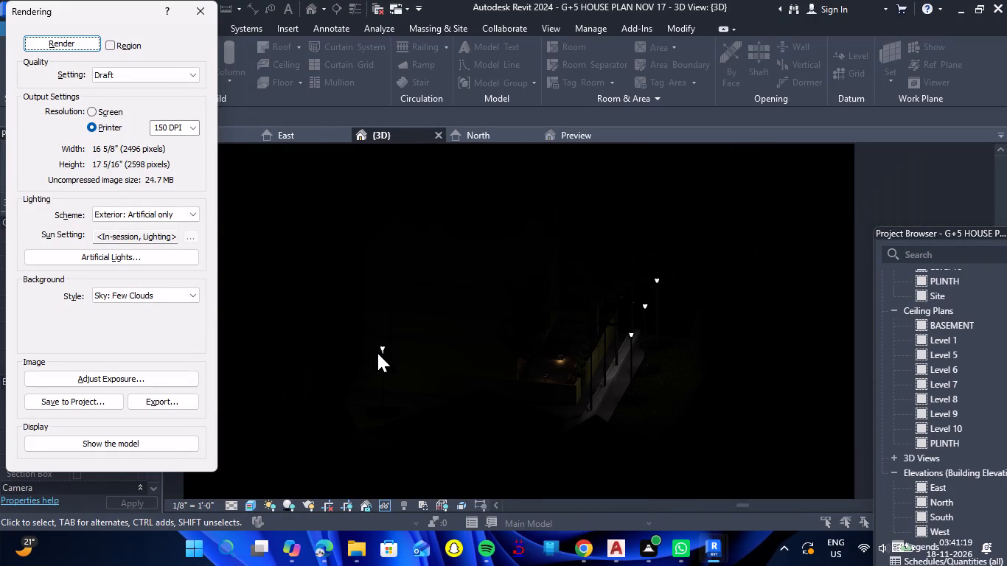
{"action": "left_click", "coordinate": [192, 10]}
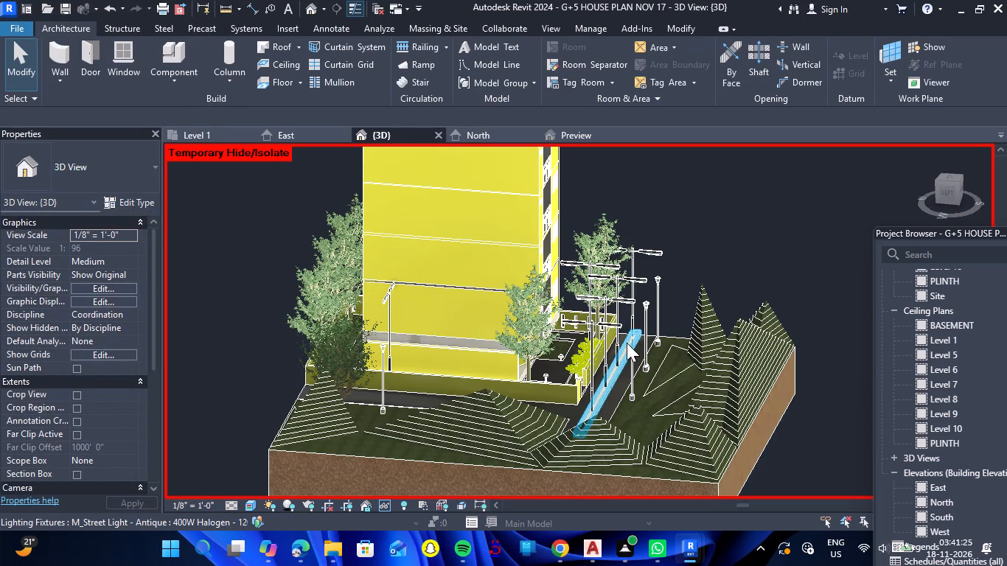
Reopen the rendering settings for the whole-site 3D view and review the sun setting, background styles and exposure controls.
{"action": "scroll", "coordinate": [627, 343], "scroll_direction": "down", "scroll_amount": 1}
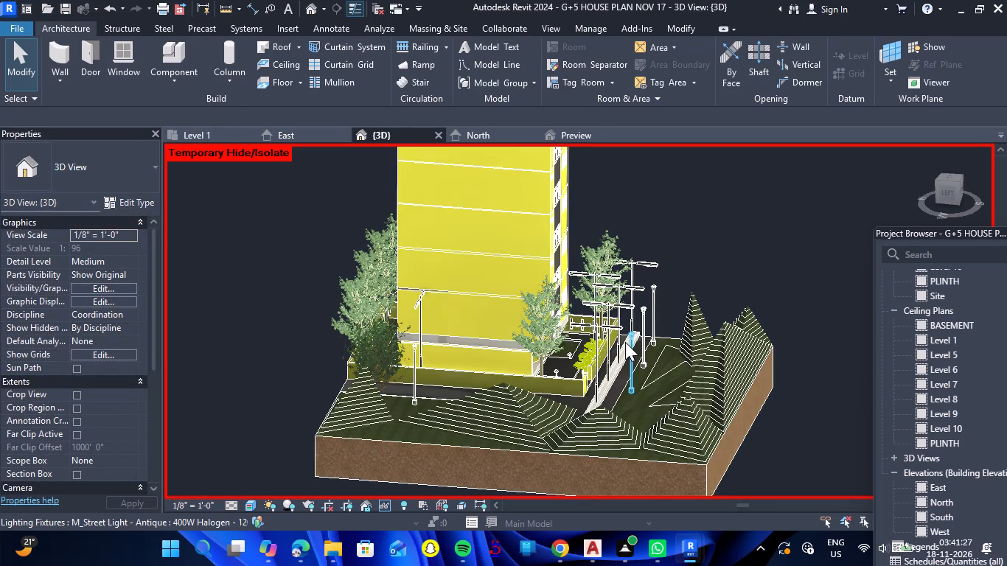
{"action": "scroll", "coordinate": [625, 342], "scroll_direction": "down", "scroll_amount": 5}
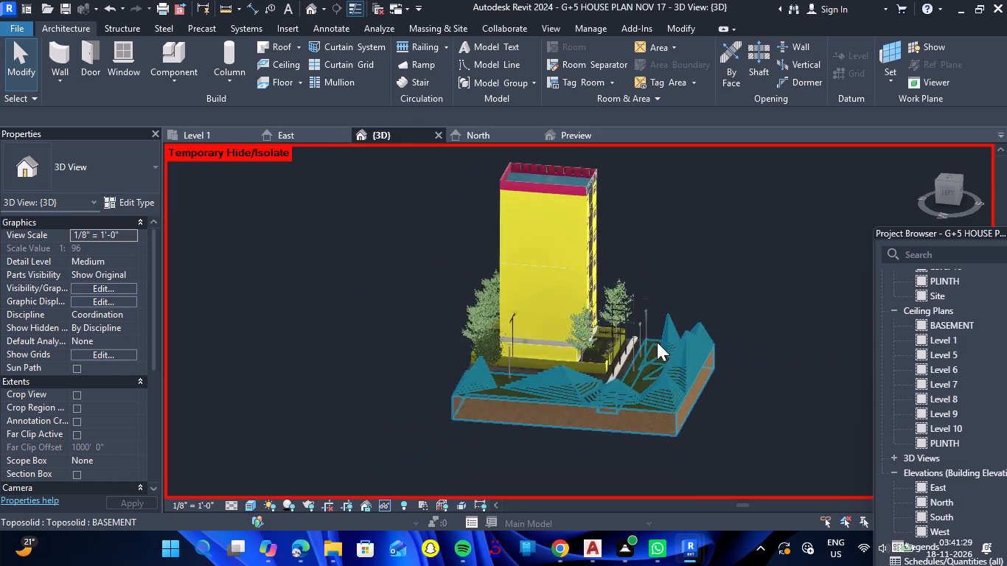
{"action": "scroll", "coordinate": [657, 342], "scroll_direction": "down", "scroll_amount": 1}
{"action": "type", "text": "RR"}
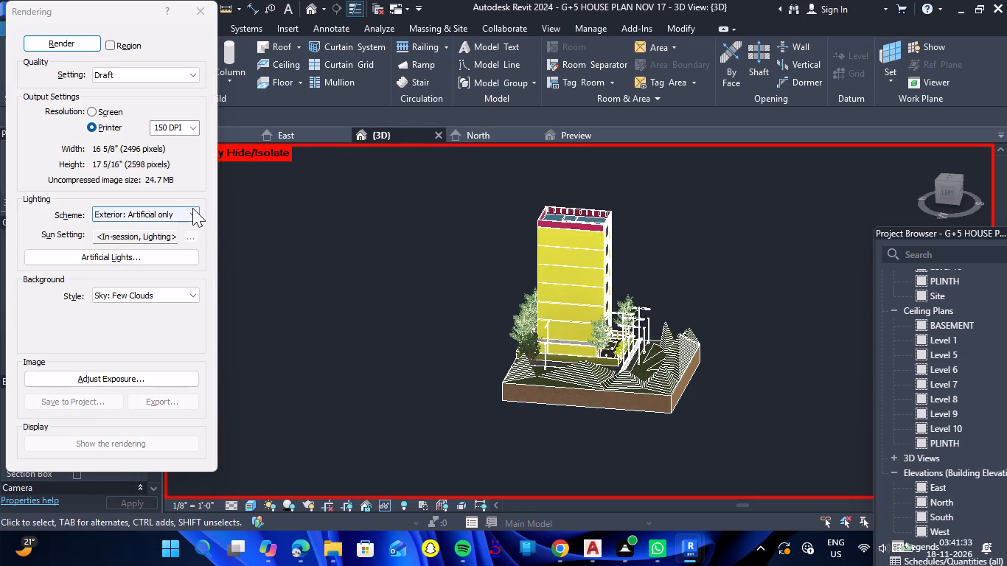
{"action": "left_click", "coordinate": [177, 237]}
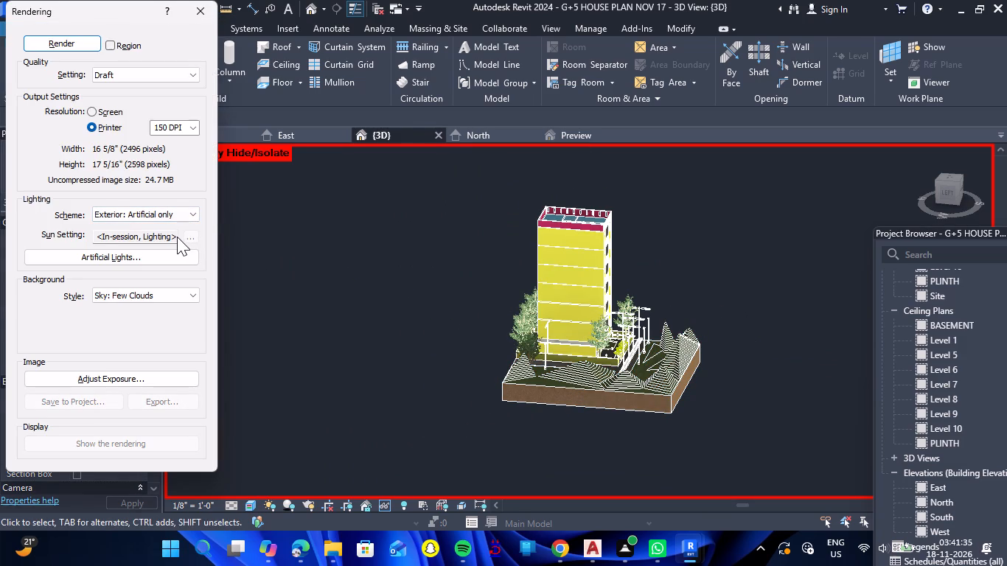
{"action": "left_click", "coordinate": [161, 238]}
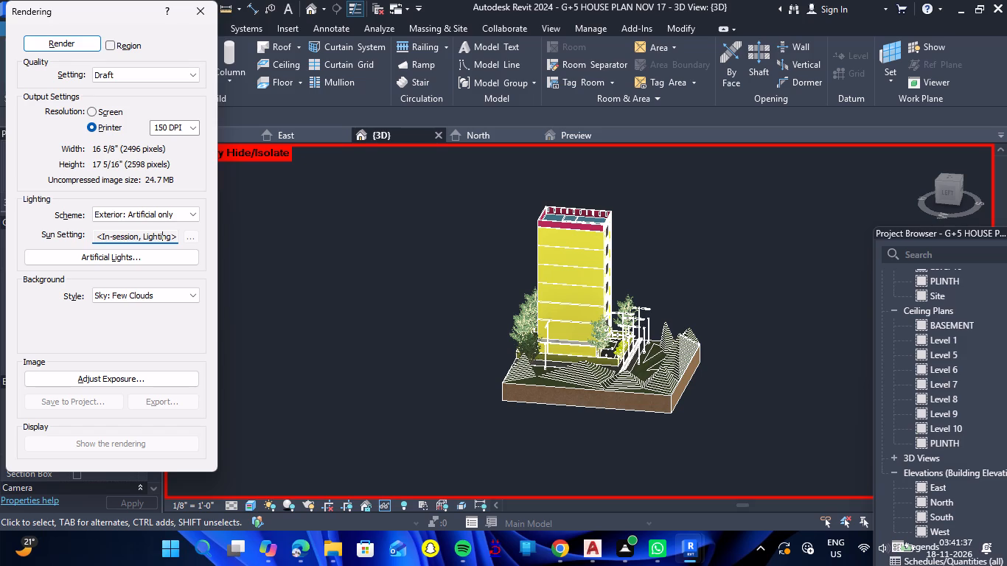
{"action": "left_click", "coordinate": [176, 235]}
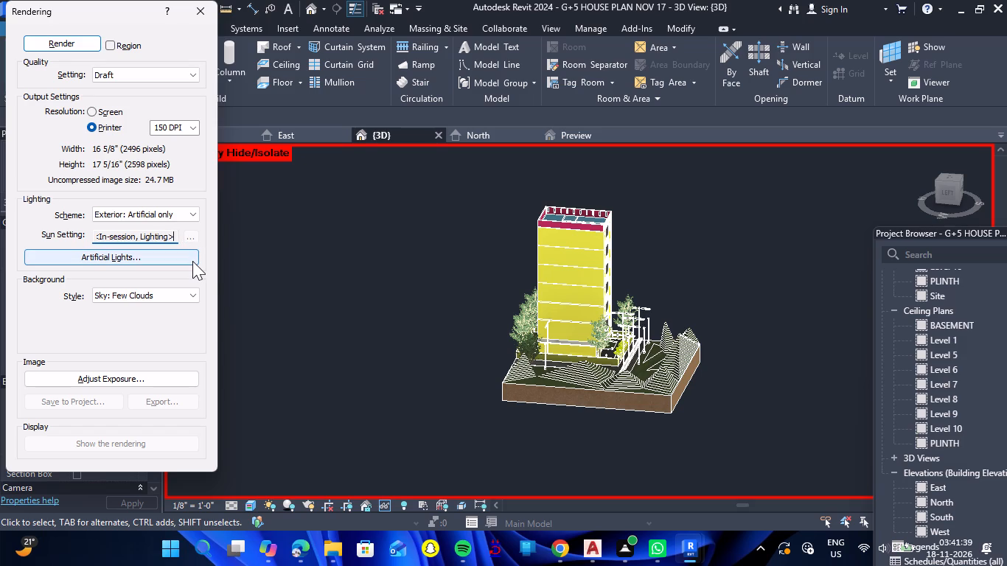
{"action": "left_click", "coordinate": [192, 300]}
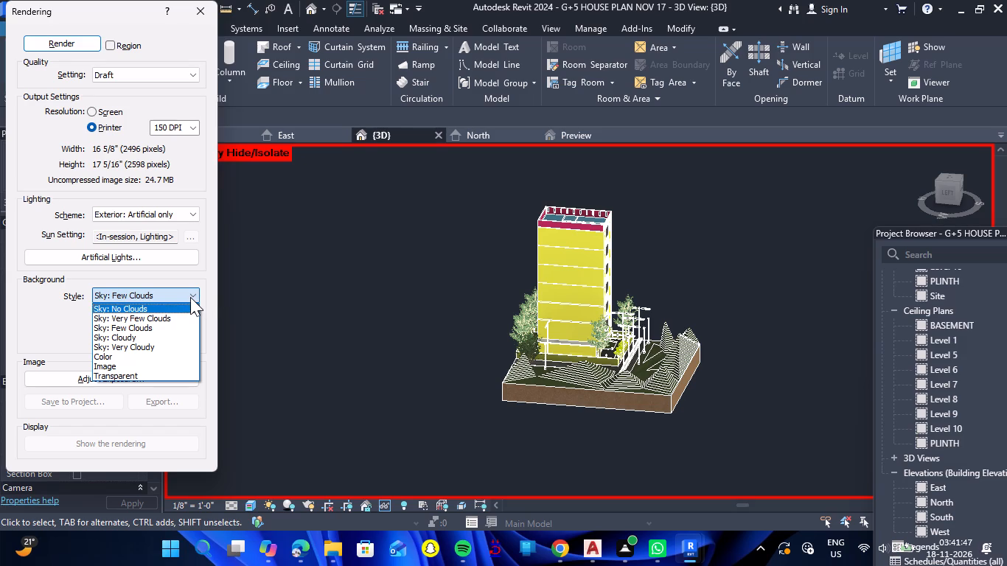
{"action": "left_click", "coordinate": [190, 297]}
{"action": "left_click", "coordinate": [156, 373]}
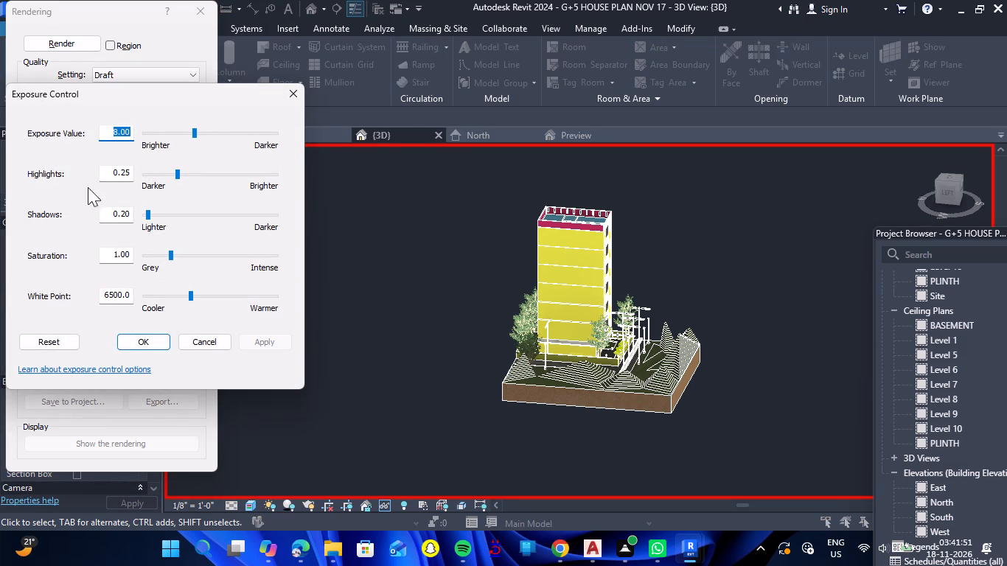
{"action": "left_click", "coordinate": [290, 92]}
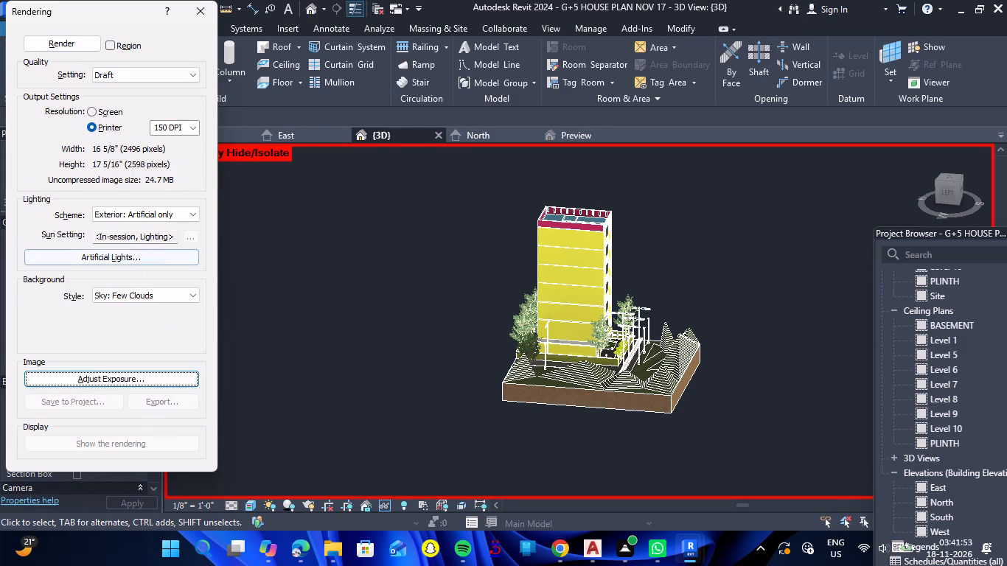
Set the rendering's lighting scheme to Exterior: Sun and Artificial.
{"action": "left_click", "coordinate": [186, 213]}
{"action": "left_click", "coordinate": [186, 213]}
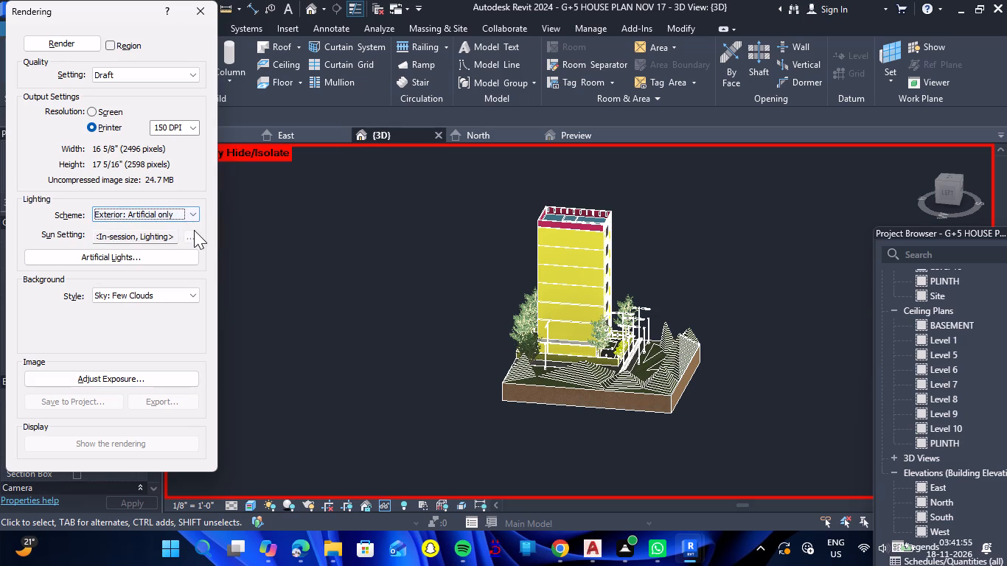
{"action": "left_click", "coordinate": [195, 237]}
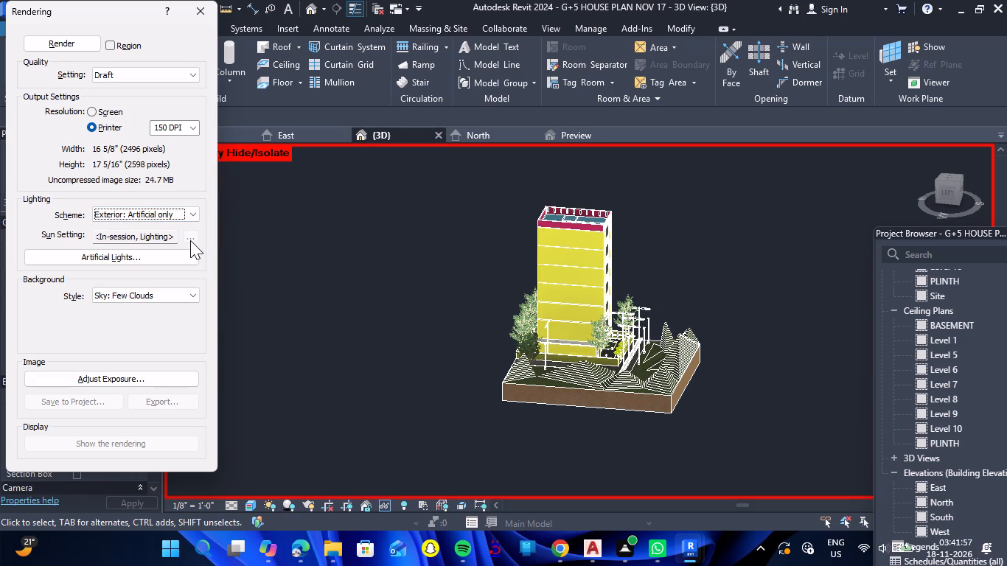
{"action": "left_click", "coordinate": [190, 240]}
{"action": "left_click", "coordinate": [55, 238]}
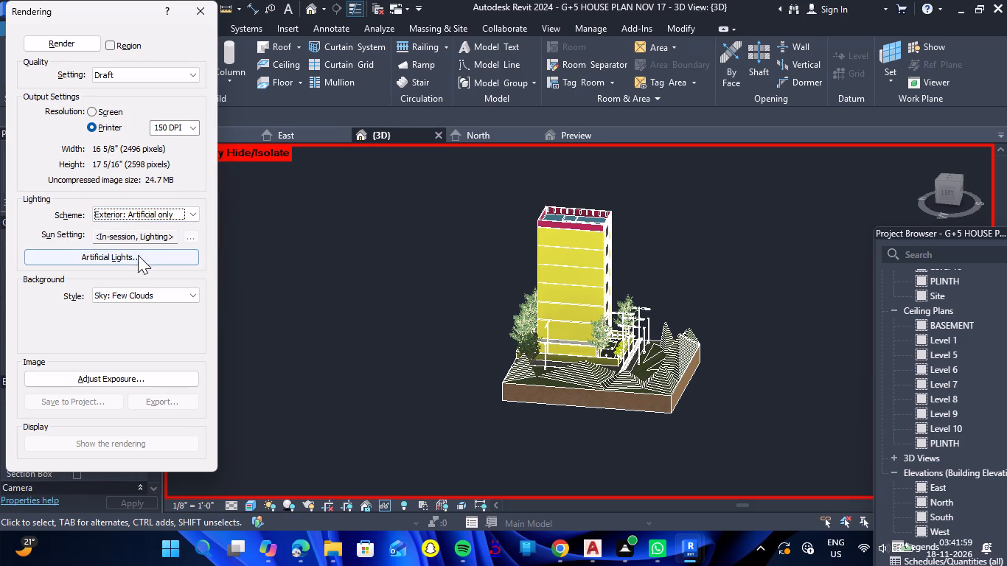
{"action": "left_click", "coordinate": [195, 212]}
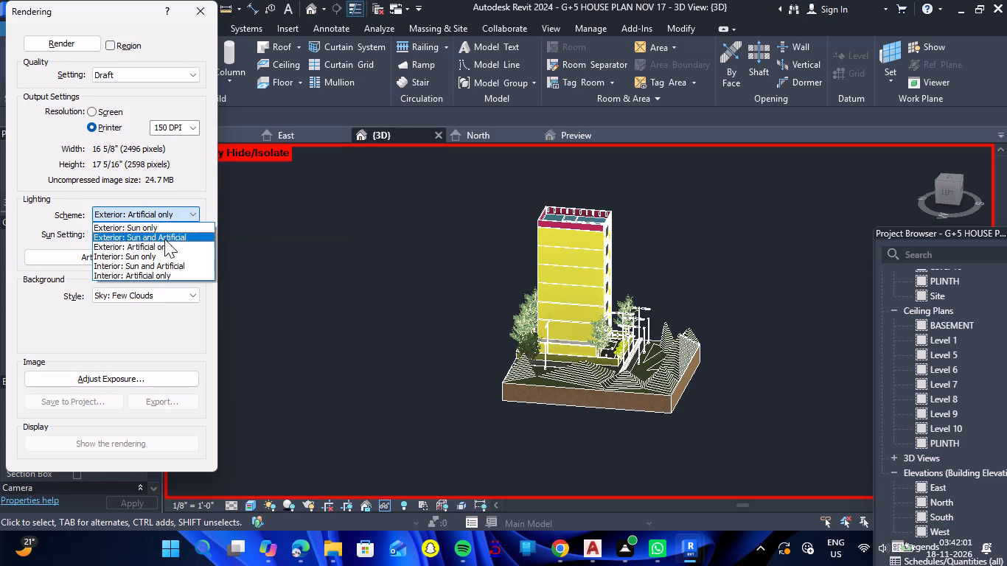
{"action": "left_click", "coordinate": [154, 237]}
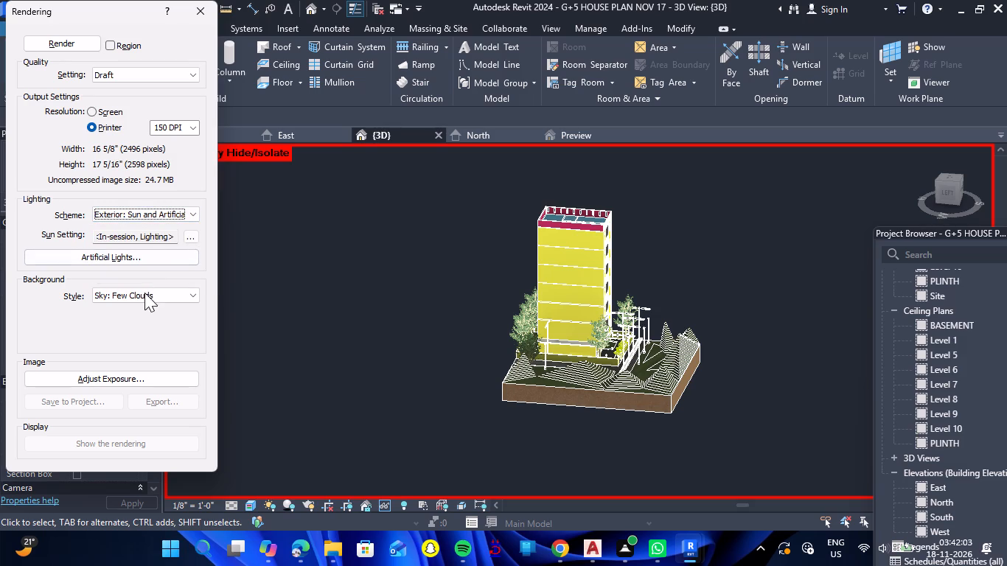
Review the 3D view's artificial lights, checking the grouped and ungrouped fixtures, their on/off states and dimming values.
{"action": "left_click", "coordinate": [181, 261]}
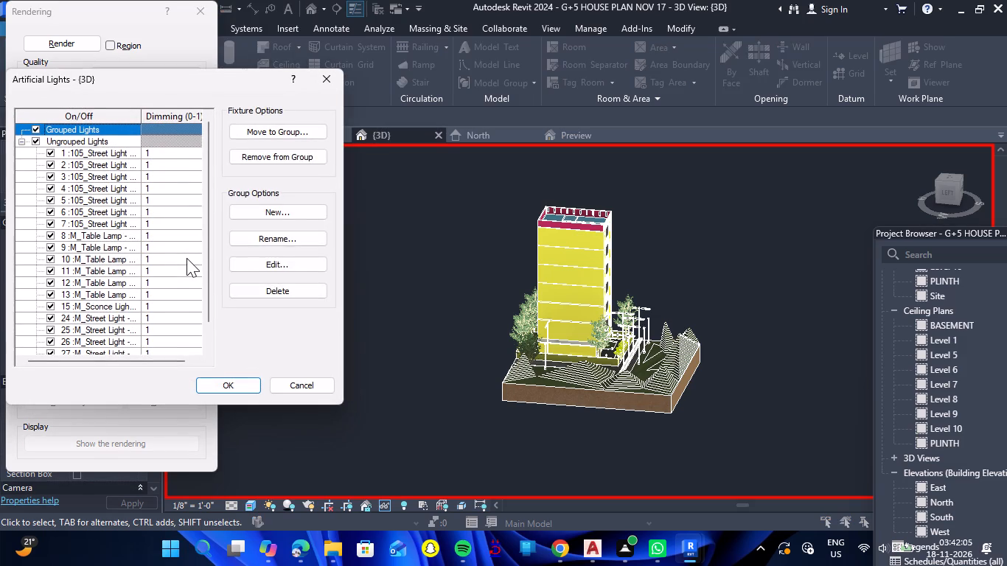
{"action": "scroll", "coordinate": [161, 259], "scroll_direction": "down", "scroll_amount": 6}
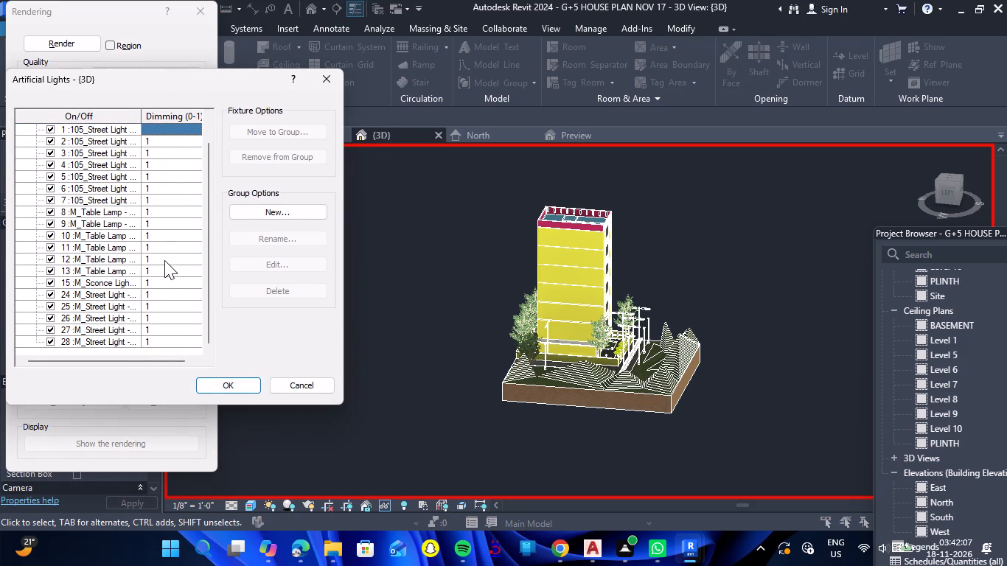
{"action": "scroll", "coordinate": [164, 260], "scroll_direction": "down", "scroll_amount": 1}
{"action": "scroll", "coordinate": [164, 257], "scroll_direction": "up", "scroll_amount": 7}
{"action": "left_click", "coordinate": [167, 158]}
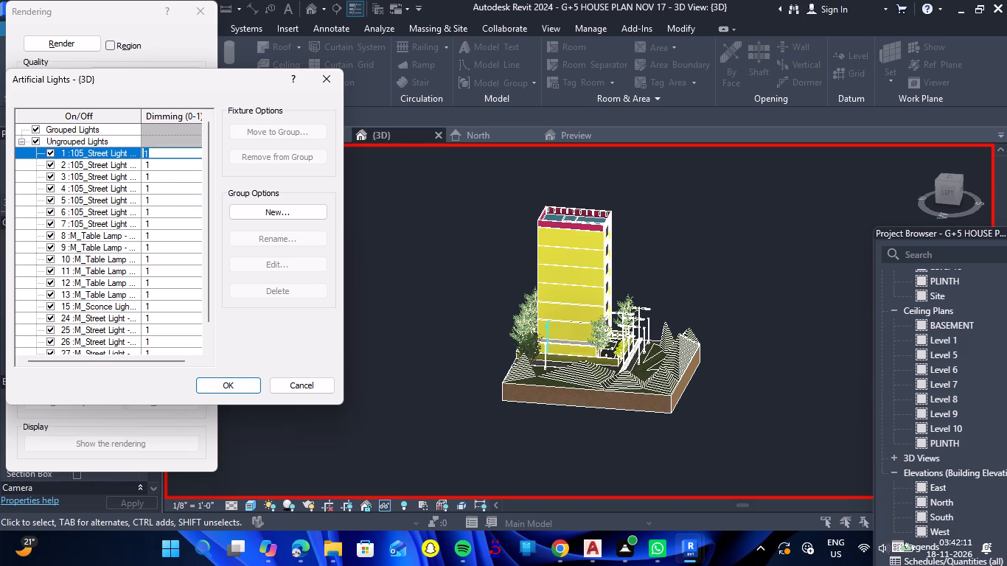
{"action": "left_click", "coordinate": [170, 156]}
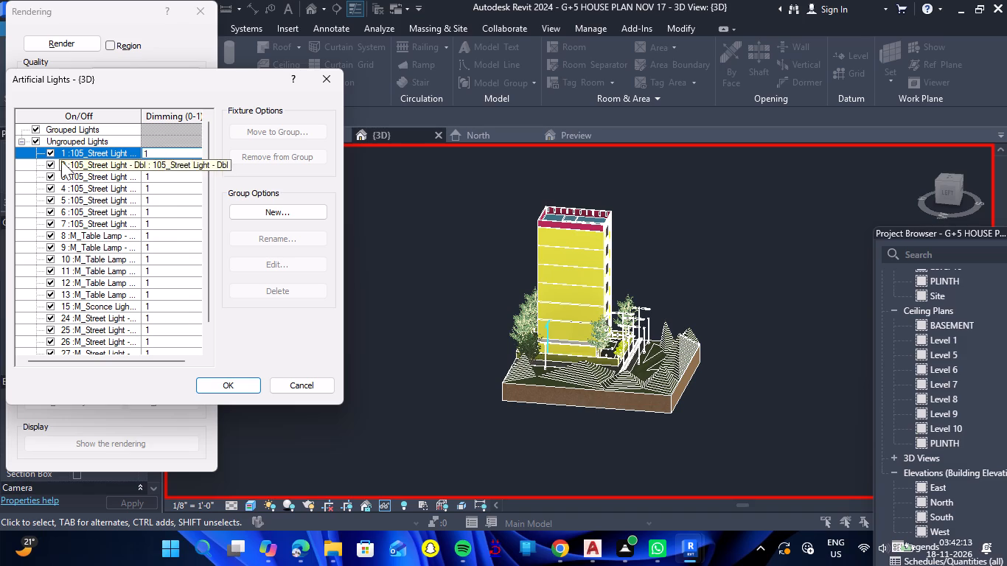
{"action": "scroll", "coordinate": [81, 255], "scroll_direction": "down", "scroll_amount": 4}
{"action": "scroll", "coordinate": [82, 254], "scroll_direction": "up", "scroll_amount": 6}
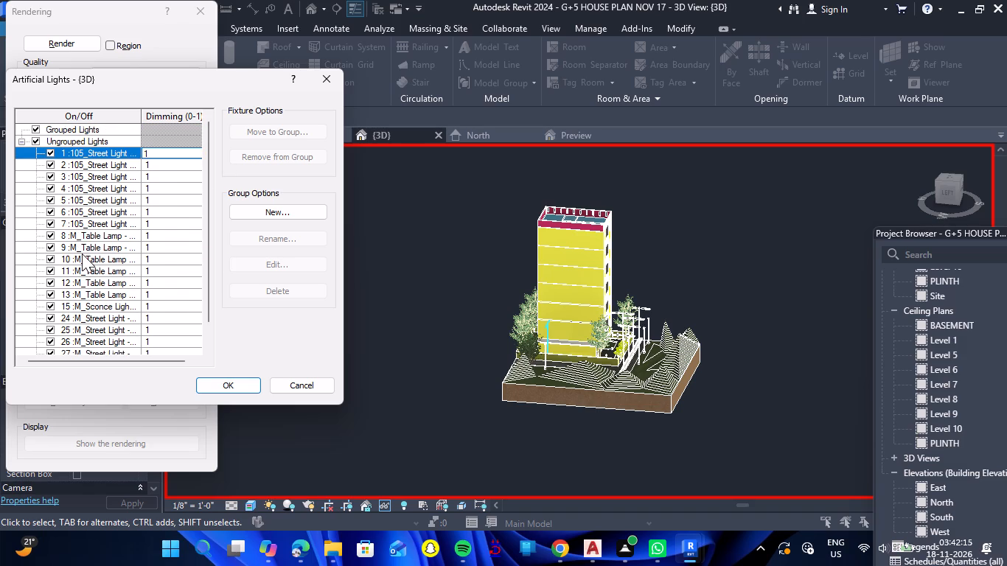
{"action": "left_click", "coordinate": [22, 142]}
{"action": "left_click", "coordinate": [22, 142]}
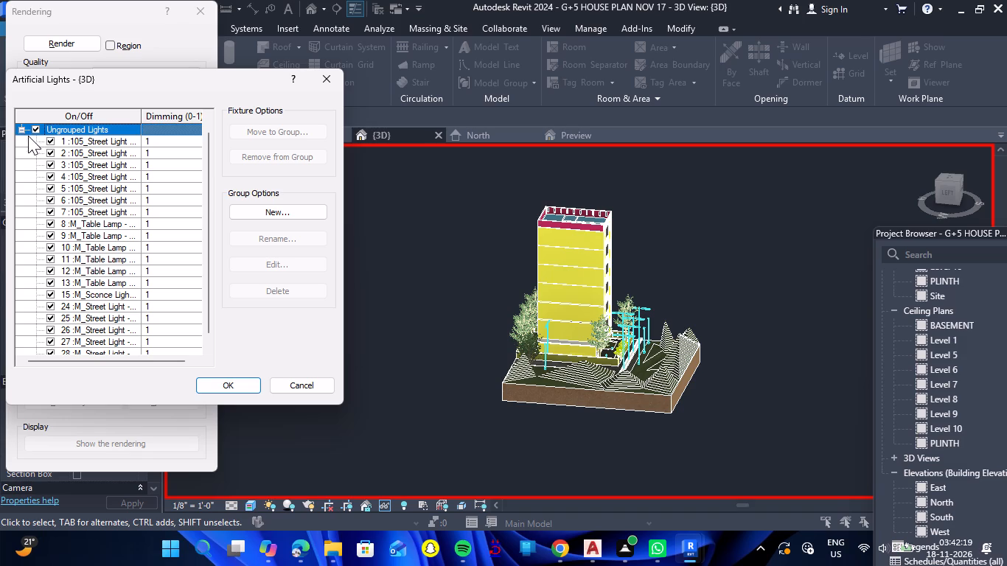
{"action": "scroll", "coordinate": [40, 157], "scroll_direction": "up", "scroll_amount": 6}
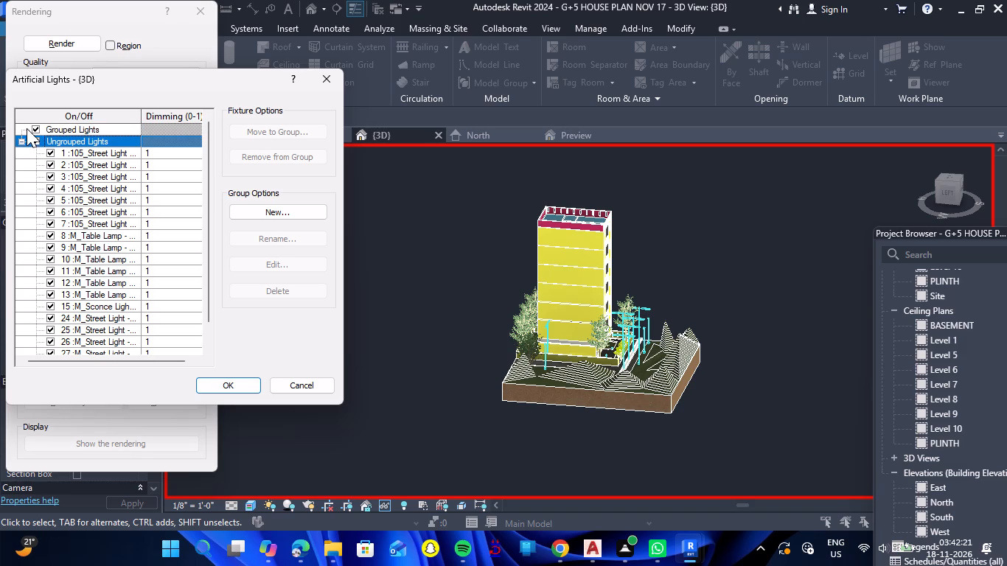
{"action": "left_click", "coordinate": [27, 128]}
{"action": "double_click", "coordinate": [24, 131]}
{"action": "left_click", "coordinate": [37, 130]}
{"action": "left_click", "coordinate": [37, 130]}
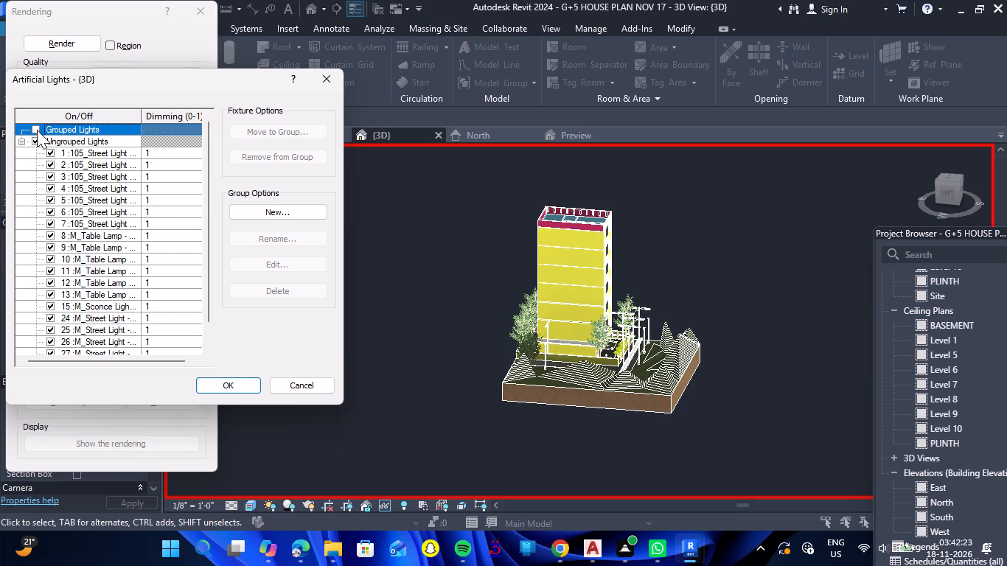
{"action": "left_click", "coordinate": [33, 129]}
{"action": "scroll", "coordinate": [91, 217], "scroll_direction": "down", "scroll_amount": 2}
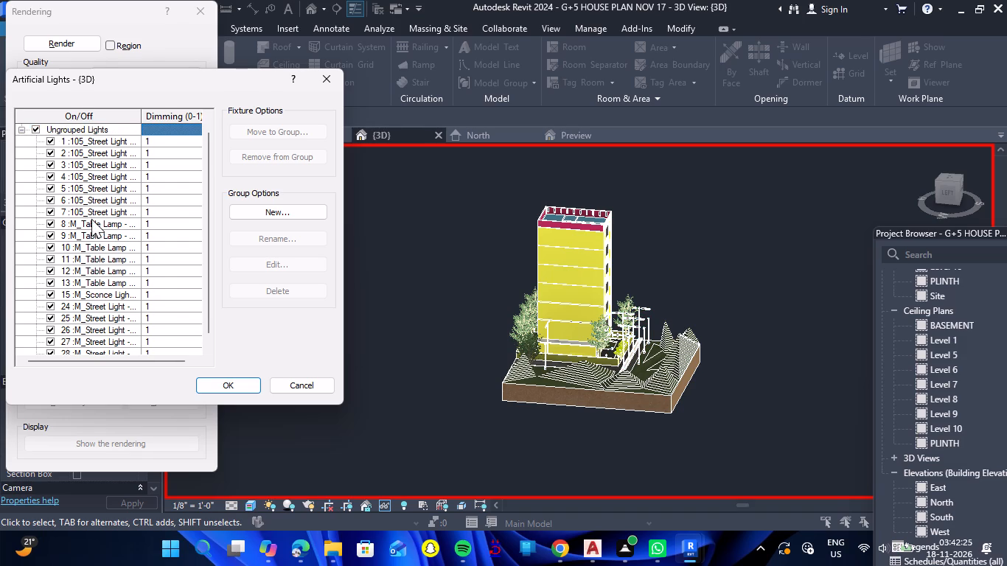
{"action": "scroll", "coordinate": [91, 219], "scroll_direction": "down", "scroll_amount": 5}
{"action": "scroll", "coordinate": [107, 286], "scroll_direction": "up", "scroll_amount": 3}
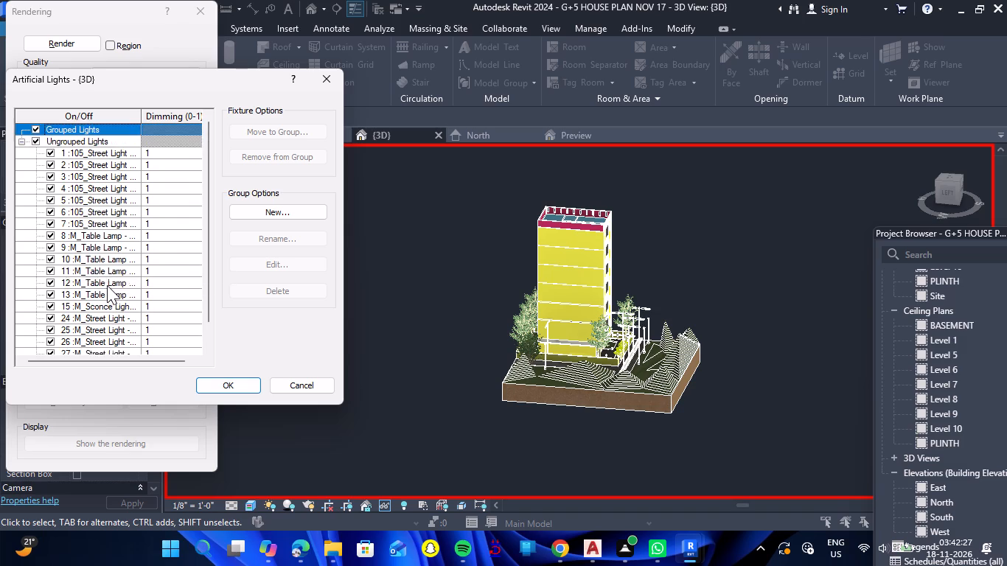
{"action": "scroll", "coordinate": [107, 285], "scroll_direction": "up", "scroll_amount": 1}
{"action": "scroll", "coordinate": [107, 285], "scroll_direction": "down", "scroll_amount": 3}
{"action": "scroll", "coordinate": [132, 268], "scroll_direction": "up", "scroll_amount": 2}
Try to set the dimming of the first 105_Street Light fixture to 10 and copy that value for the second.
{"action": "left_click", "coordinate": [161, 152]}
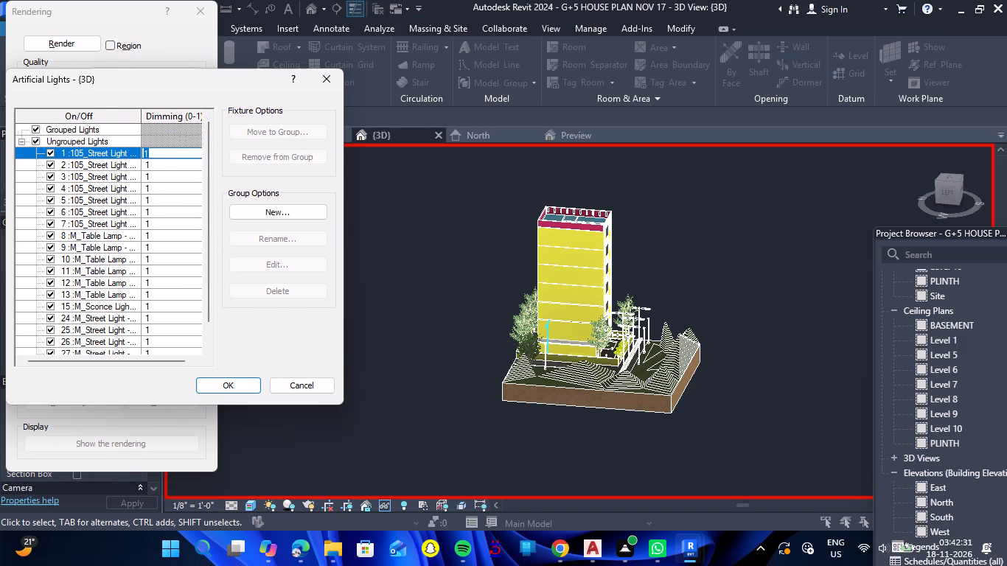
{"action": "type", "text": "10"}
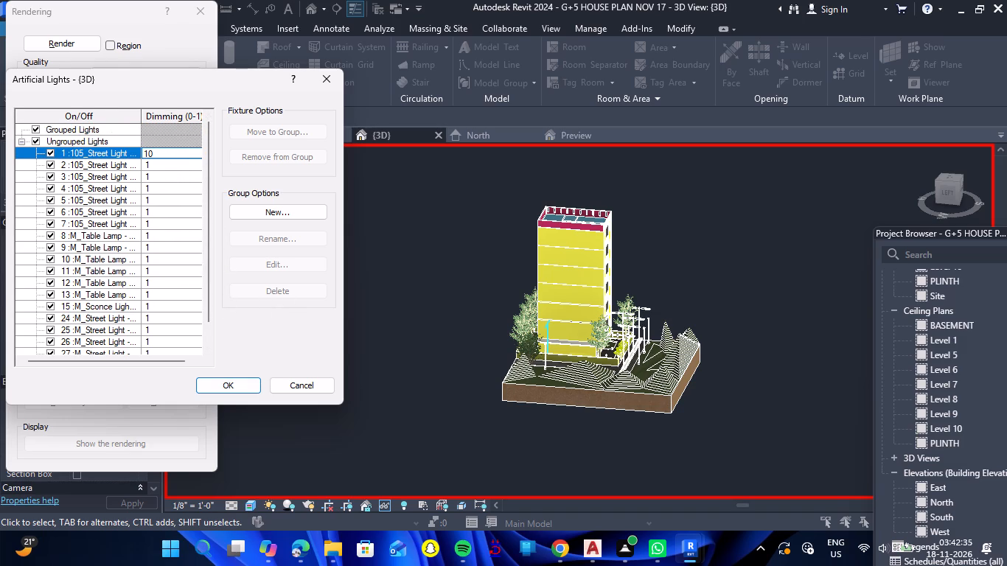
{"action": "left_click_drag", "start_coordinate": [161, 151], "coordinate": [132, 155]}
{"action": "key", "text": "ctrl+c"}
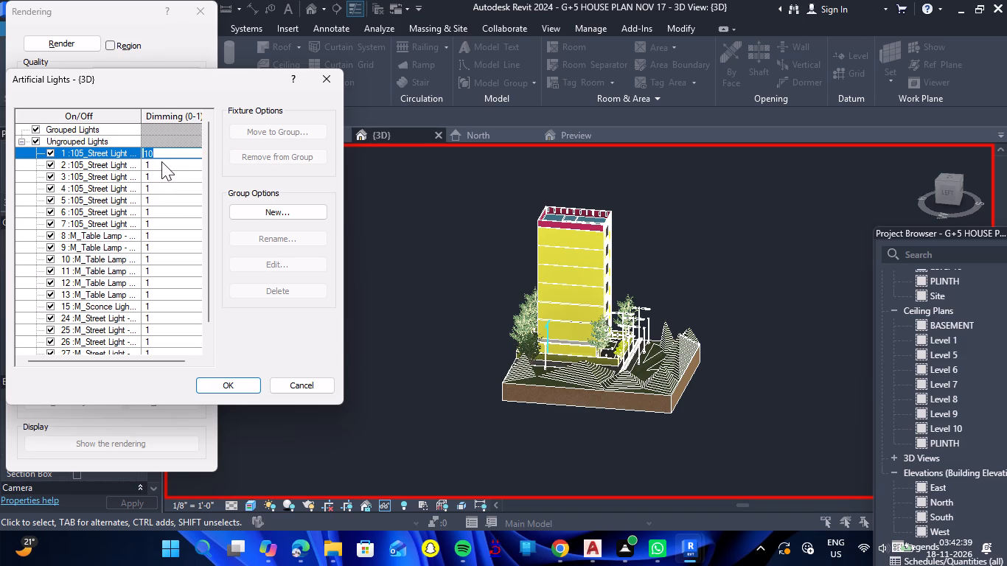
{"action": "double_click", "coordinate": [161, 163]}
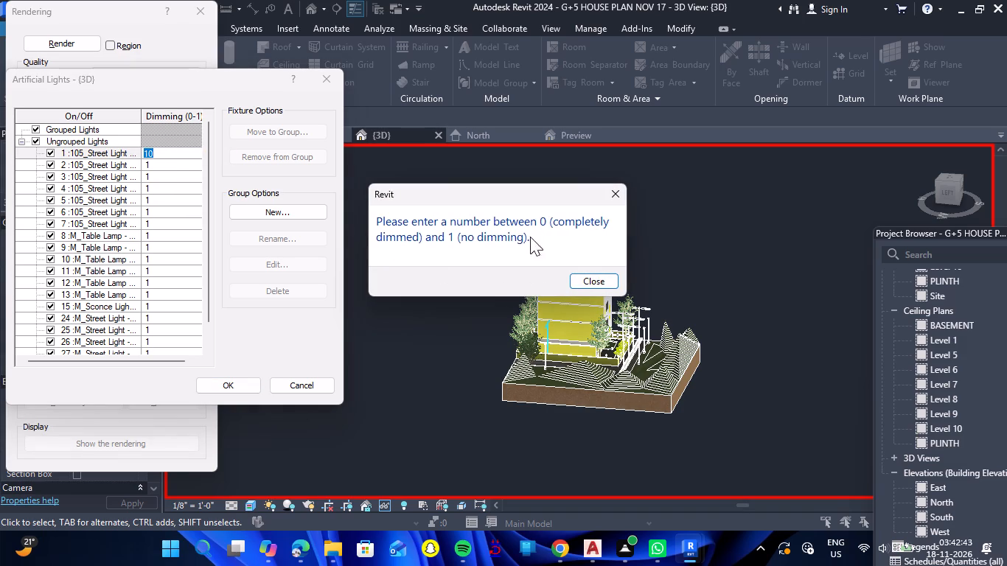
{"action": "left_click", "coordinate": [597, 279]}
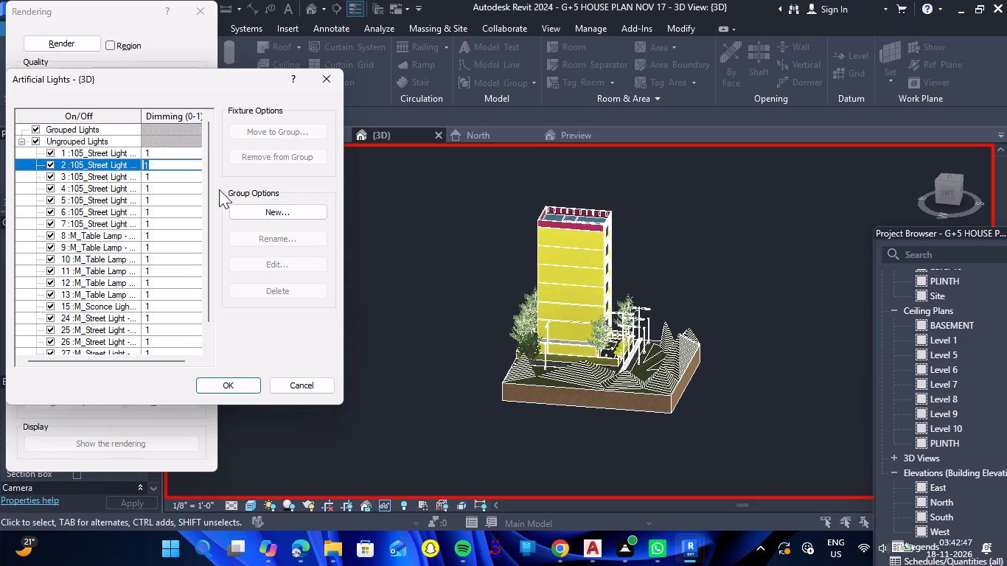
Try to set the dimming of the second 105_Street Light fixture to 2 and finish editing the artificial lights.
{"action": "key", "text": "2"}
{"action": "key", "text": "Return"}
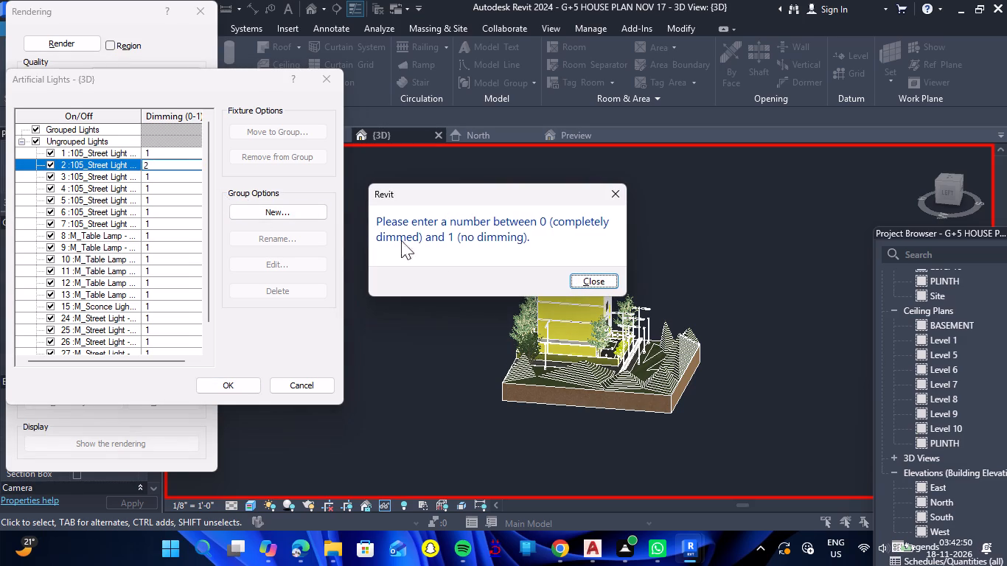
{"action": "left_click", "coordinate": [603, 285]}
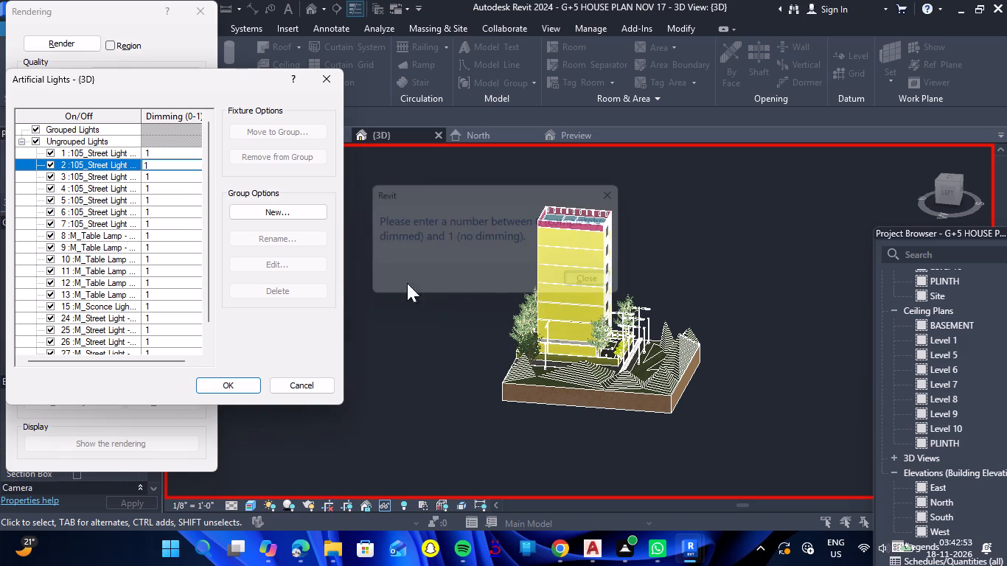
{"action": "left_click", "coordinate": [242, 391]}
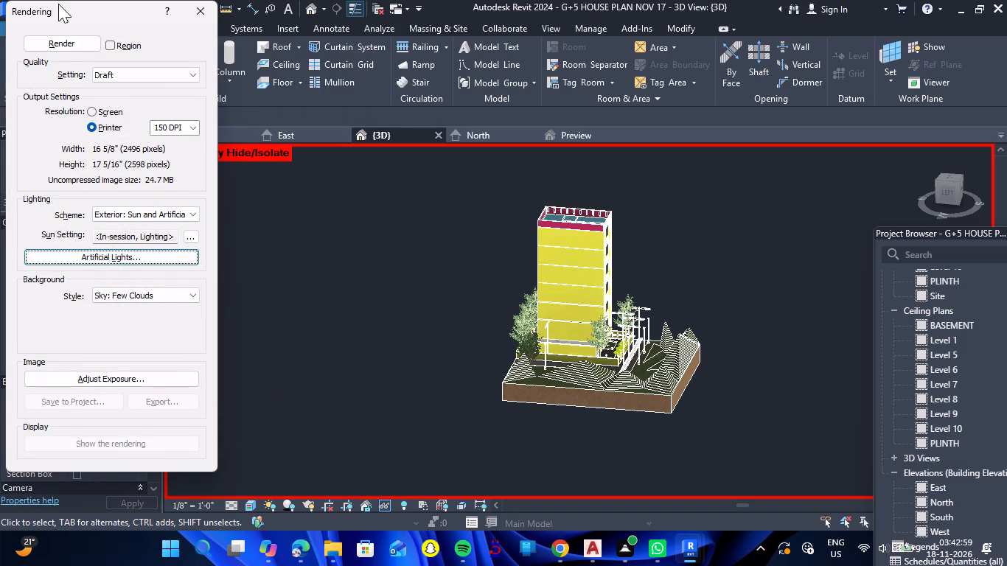
Render the whole-site 3D view at Draft quality with the Exterior: Sun and Artificial lighting scheme.
{"action": "left_click", "coordinate": [60, 34]}
{"action": "left_click", "coordinate": [60, 38]}
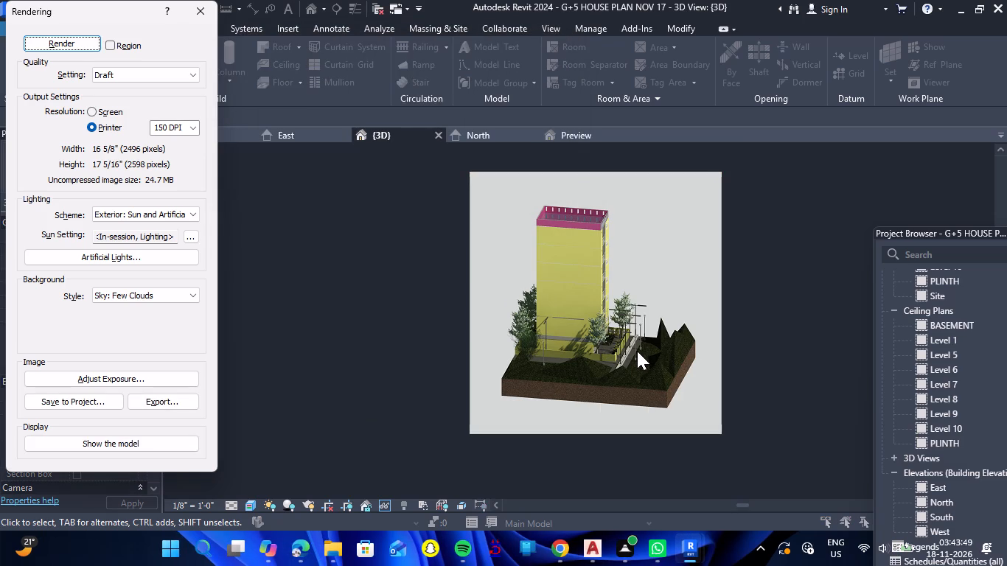
Examine the street lights, yard and road in the rendered image, then close the rendering settings.
{"action": "scroll", "coordinate": [637, 349], "scroll_direction": "up", "scroll_amount": 9}
{"action": "scroll", "coordinate": [645, 279], "scroll_direction": "up", "scroll_amount": 8}
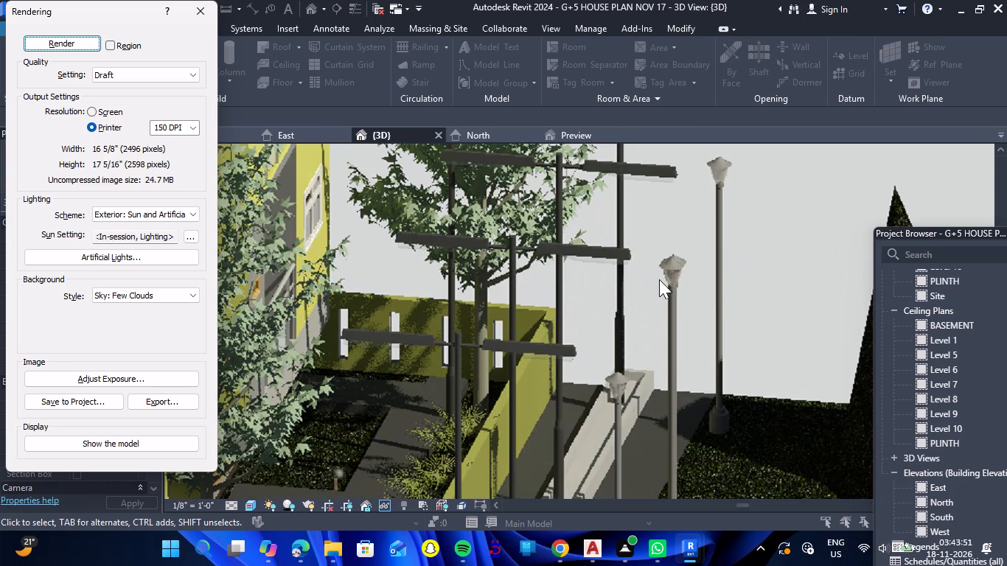
{"action": "scroll", "coordinate": [668, 275], "scroll_direction": "up", "scroll_amount": 2}
{"action": "scroll", "coordinate": [669, 275], "scroll_direction": "down", "scroll_amount": 1}
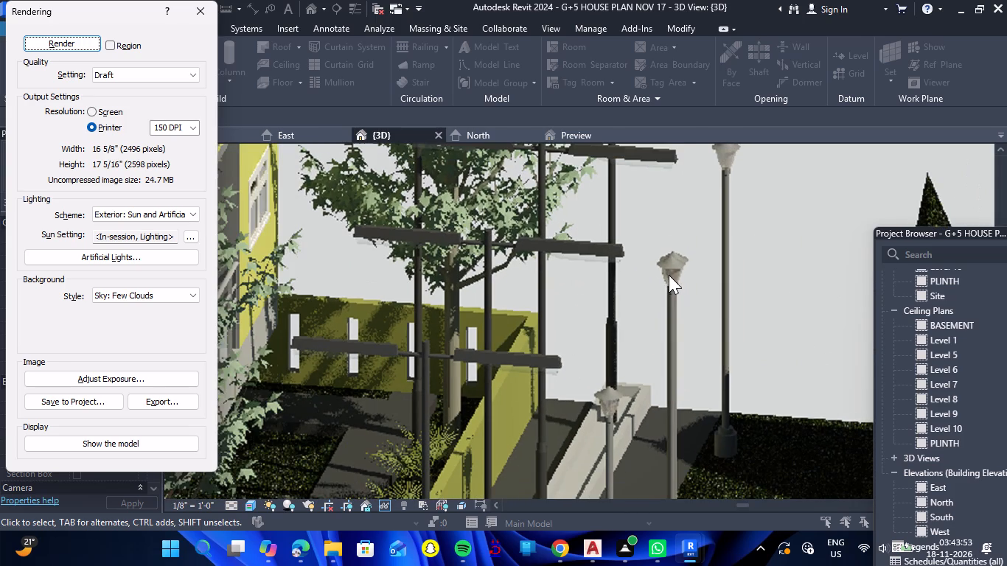
{"action": "scroll", "coordinate": [669, 277], "scroll_direction": "down", "scroll_amount": 7}
{"action": "scroll", "coordinate": [691, 243], "scroll_direction": "up", "scroll_amount": 2}
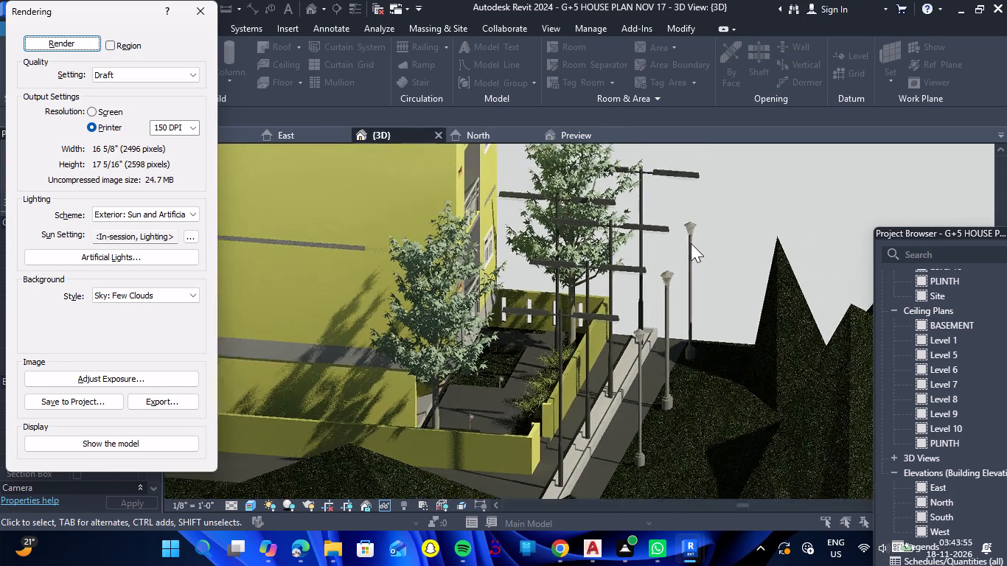
{"action": "scroll", "coordinate": [691, 243], "scroll_direction": "up", "scroll_amount": 5}
{"action": "scroll", "coordinate": [691, 243], "scroll_direction": "down", "scroll_amount": 20}
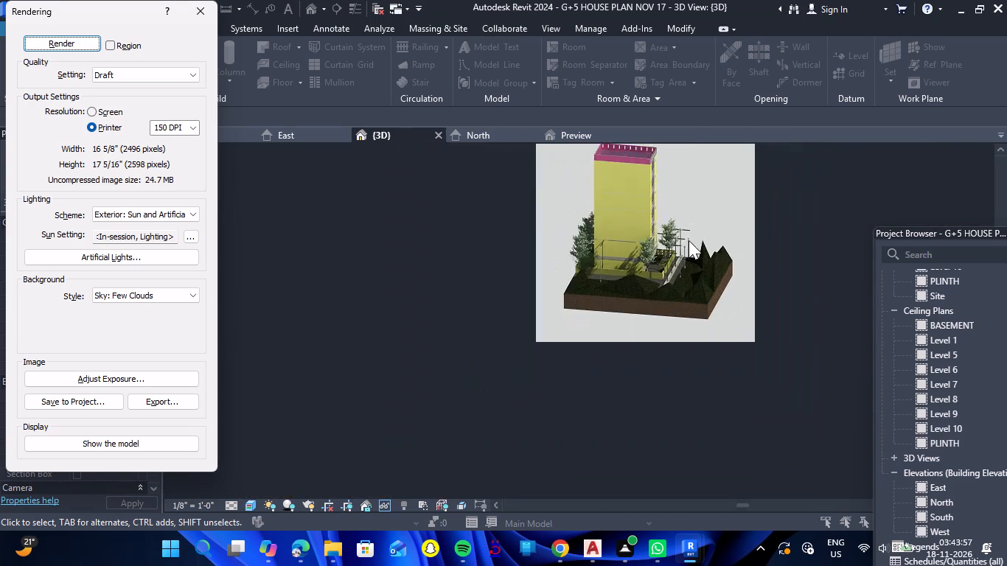
{"action": "scroll", "coordinate": [689, 240], "scroll_direction": "down", "scroll_amount": 3}
{"action": "scroll", "coordinate": [696, 187], "scroll_direction": "up", "scroll_amount": 8}
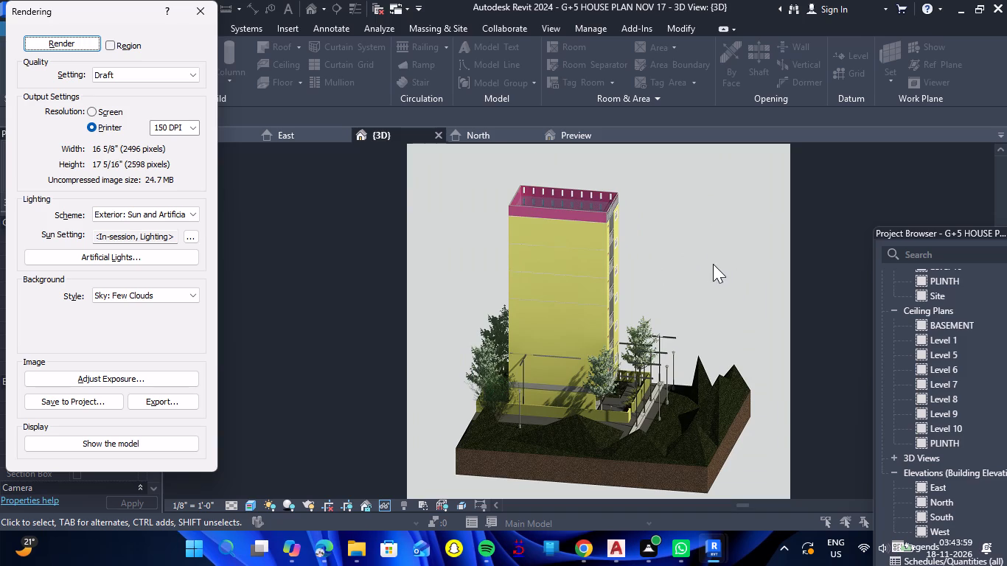
{"action": "scroll", "coordinate": [705, 265], "scroll_direction": "down", "scroll_amount": 3}
{"action": "left_click", "coordinate": [207, 23]}
{"action": "left_click", "coordinate": [205, 16]}
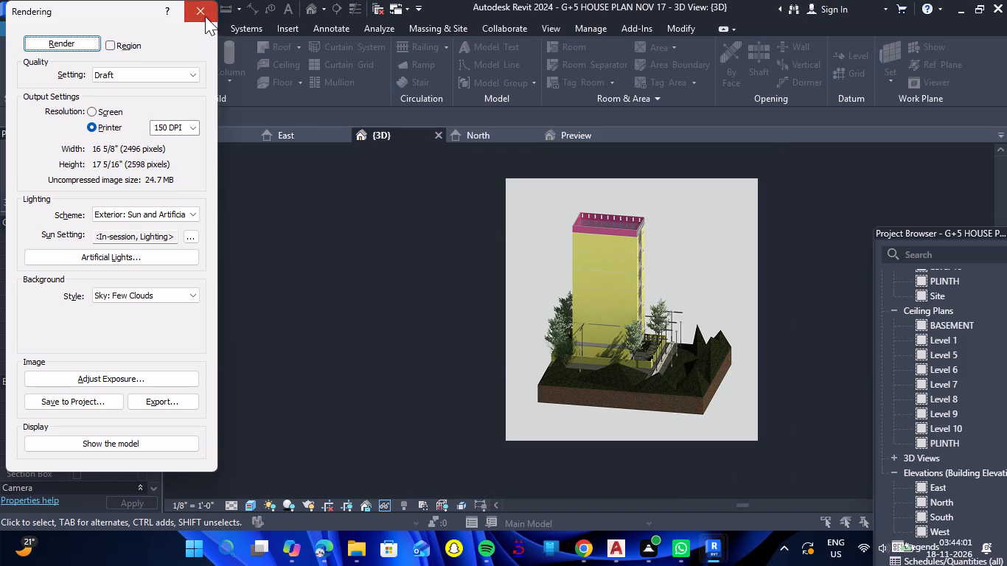
Save the G+5 house project.
{"action": "scroll", "coordinate": [489, 296], "scroll_direction": "down", "scroll_amount": 3}
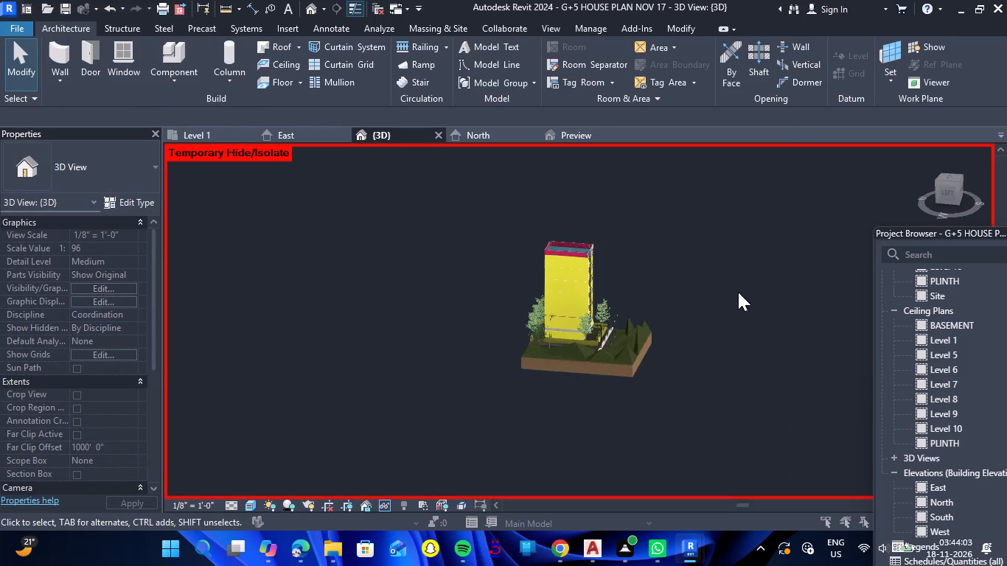
{"action": "scroll", "coordinate": [635, 295], "scroll_direction": "up", "scroll_amount": 6}
{"action": "scroll", "coordinate": [560, 331], "scroll_direction": "up", "scroll_amount": 1}
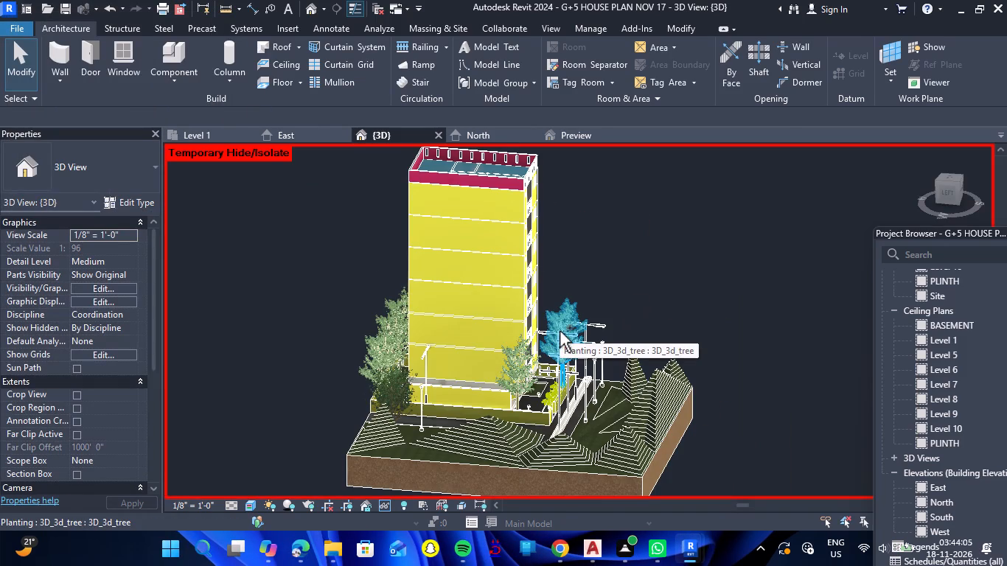
{"action": "key", "text": "ctrl+s"}
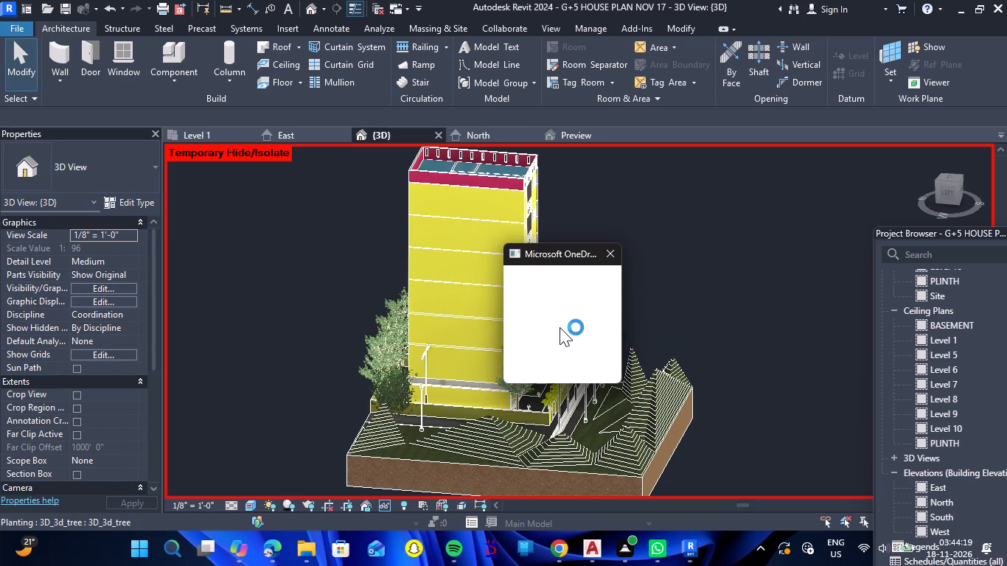
Dismiss the OneDrive window and reset Temporary Hide/Isolate in the 3D view to bring back the hidden elements.
{"action": "type", "text": "HR"}
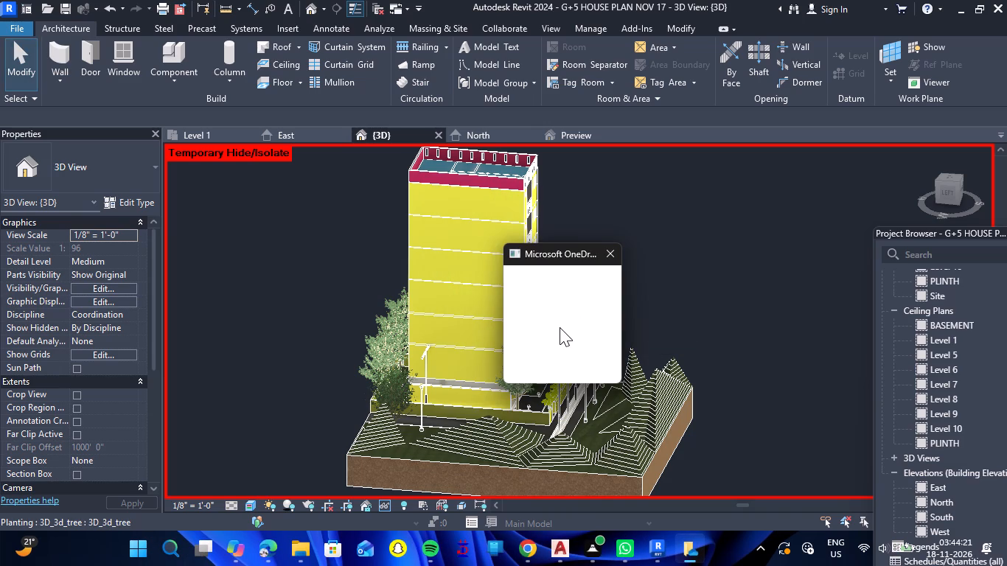
{"action": "left_click", "coordinate": [614, 253]}
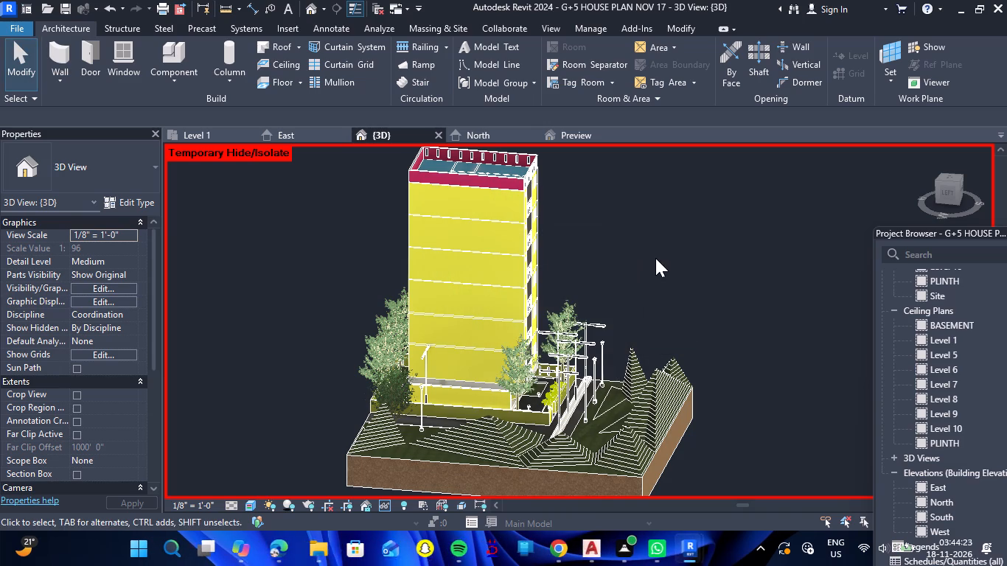
{"action": "type", "text": "HR"}
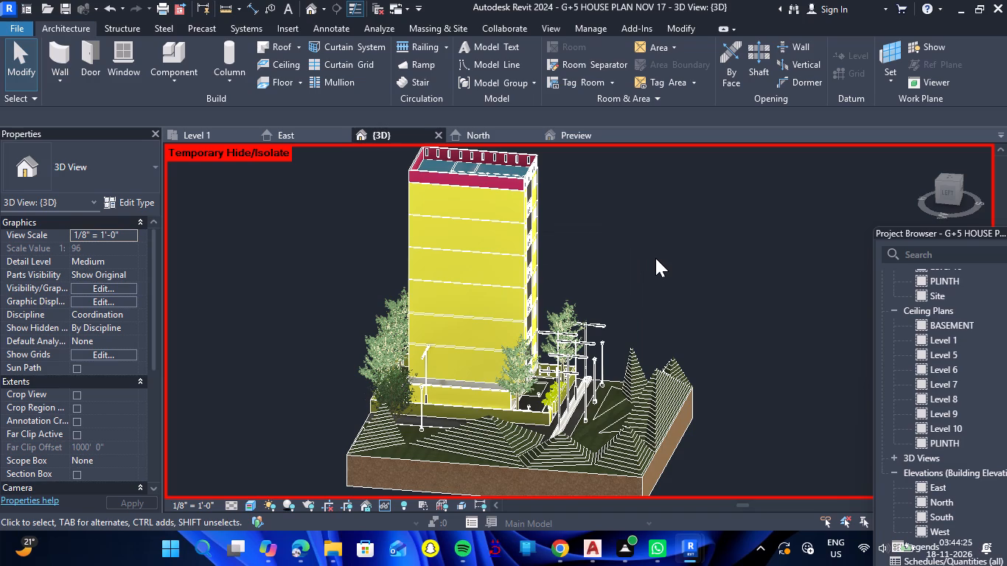
{"action": "scroll", "coordinate": [651, 262], "scroll_direction": "down", "scroll_amount": 6}
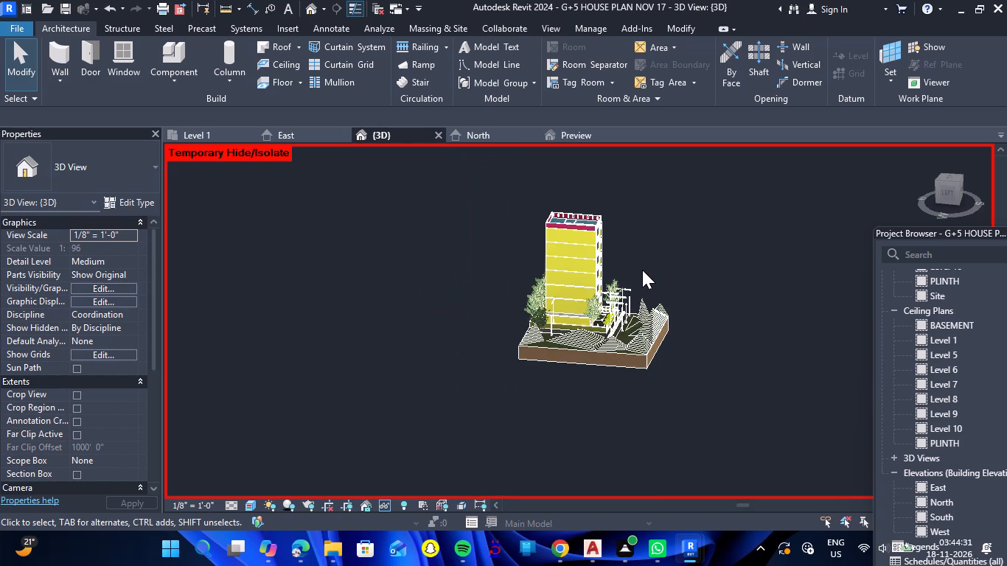
{"action": "scroll", "coordinate": [615, 220], "scroll_direction": "up", "scroll_amount": 4}
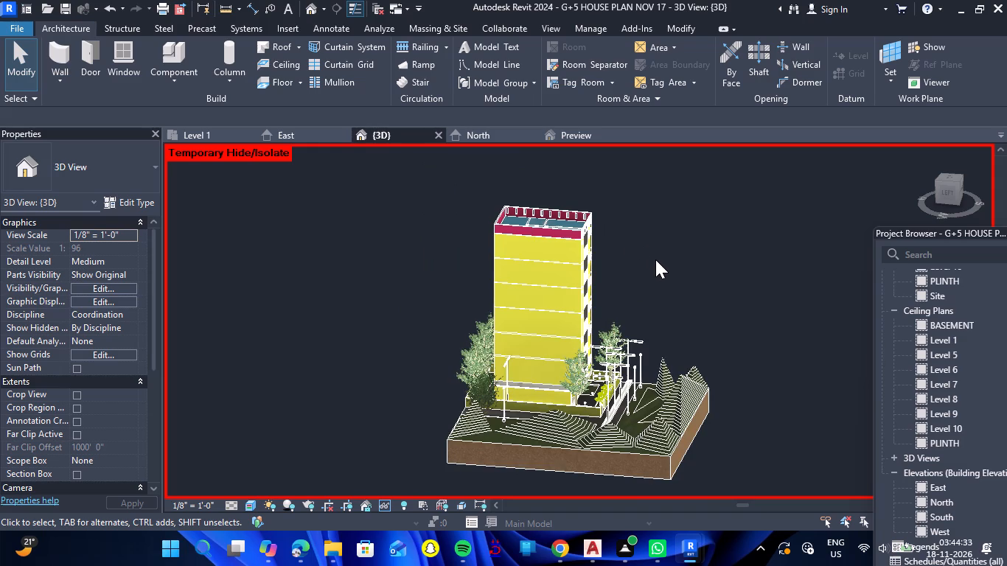
{"action": "type", "text": "HR"}
{"action": "scroll", "coordinate": [653, 255], "scroll_direction": "down", "scroll_amount": 4}
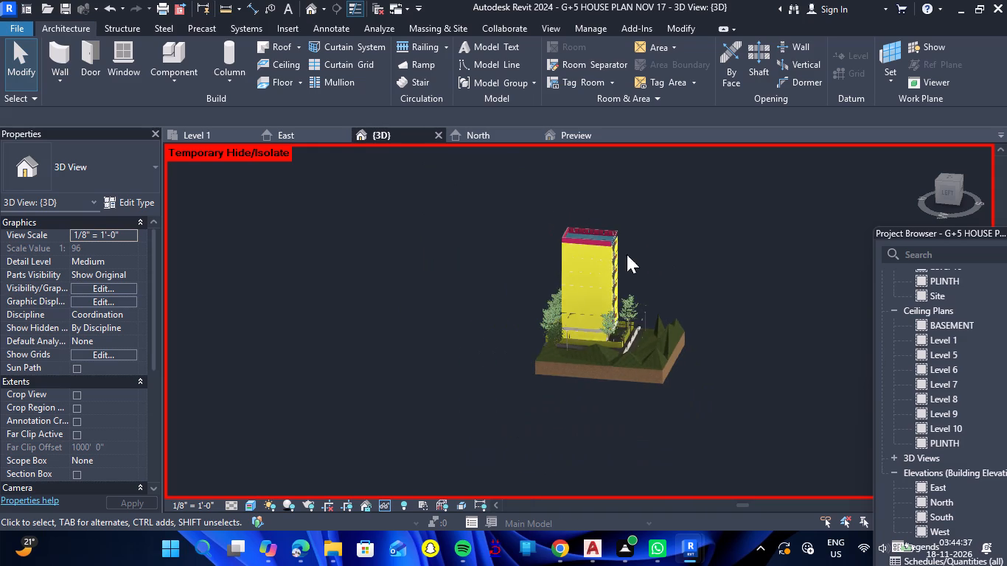
{"action": "left_click", "coordinate": [263, 153]}
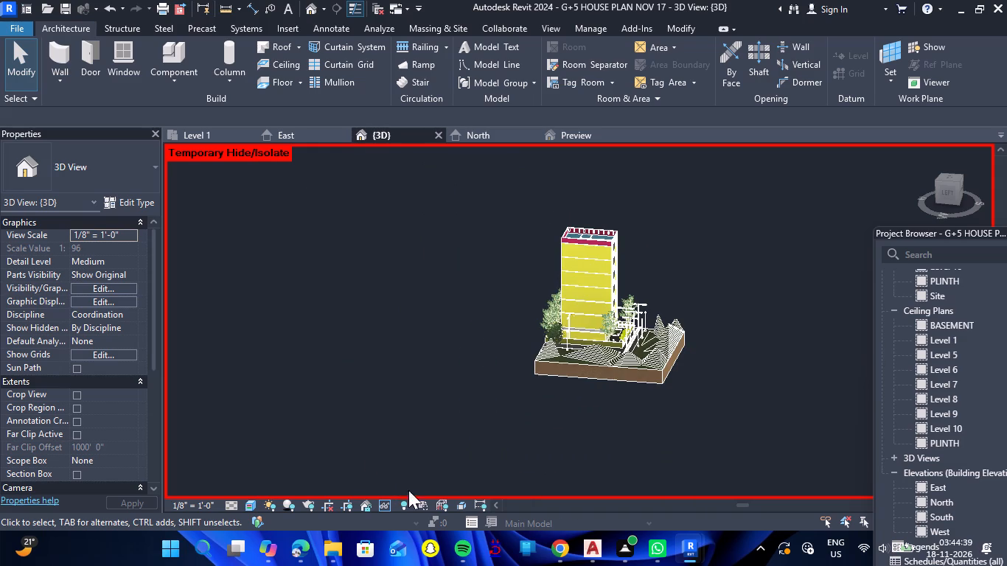
{"action": "left_click", "coordinate": [427, 503]}
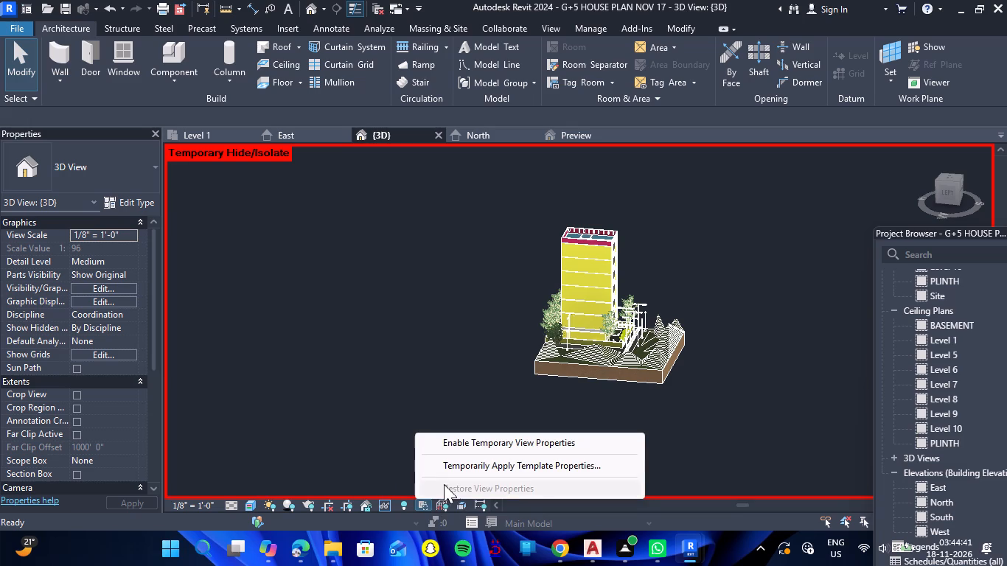
{"action": "left_click", "coordinate": [351, 434]}
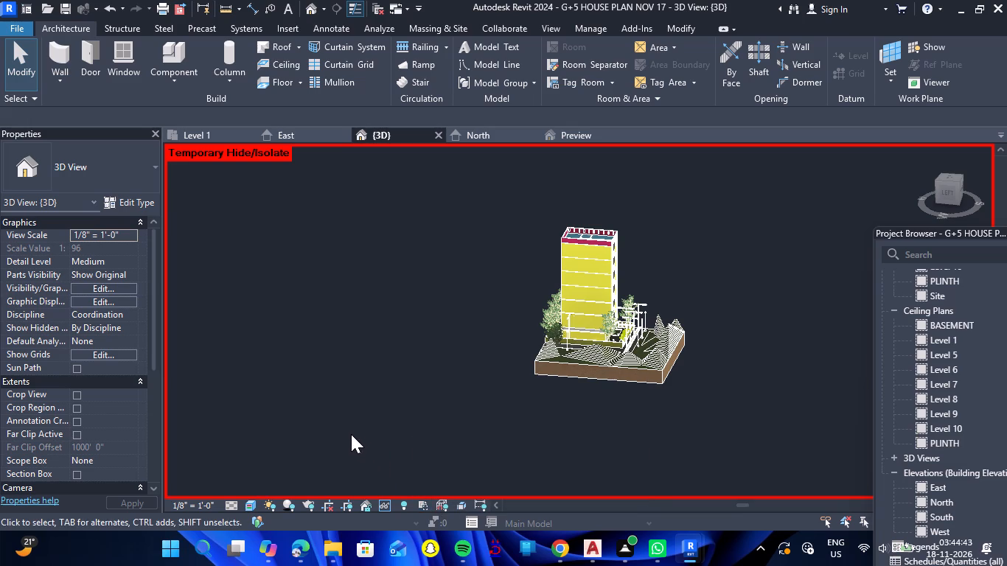
{"action": "left_click", "coordinate": [381, 503]}
{"action": "left_click", "coordinate": [420, 492]}
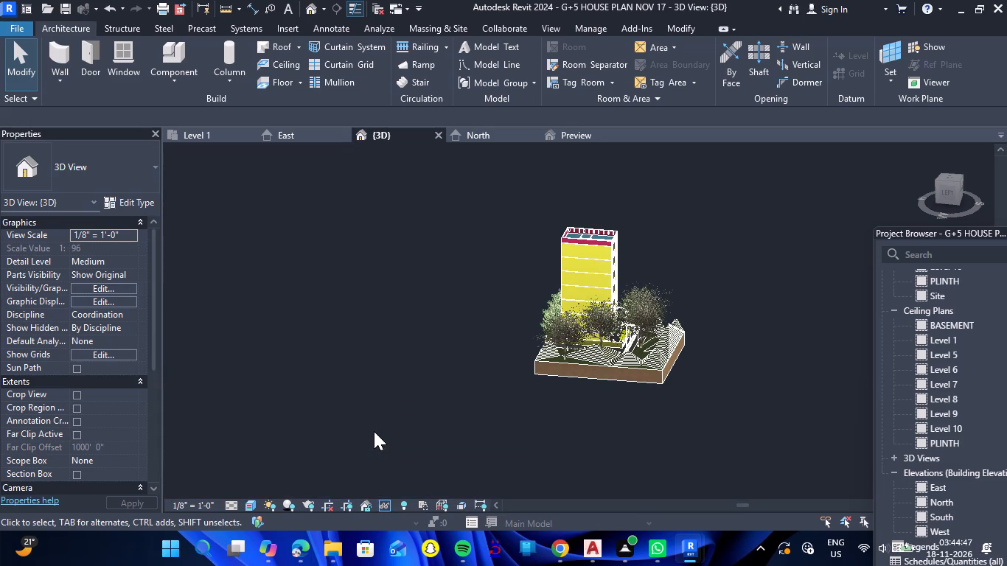
Open the project's file commands.
{"action": "scroll", "coordinate": [717, 316], "scroll_direction": "up", "scroll_amount": 3}
{"action": "scroll", "coordinate": [713, 318], "scroll_direction": "down", "scroll_amount": 2}
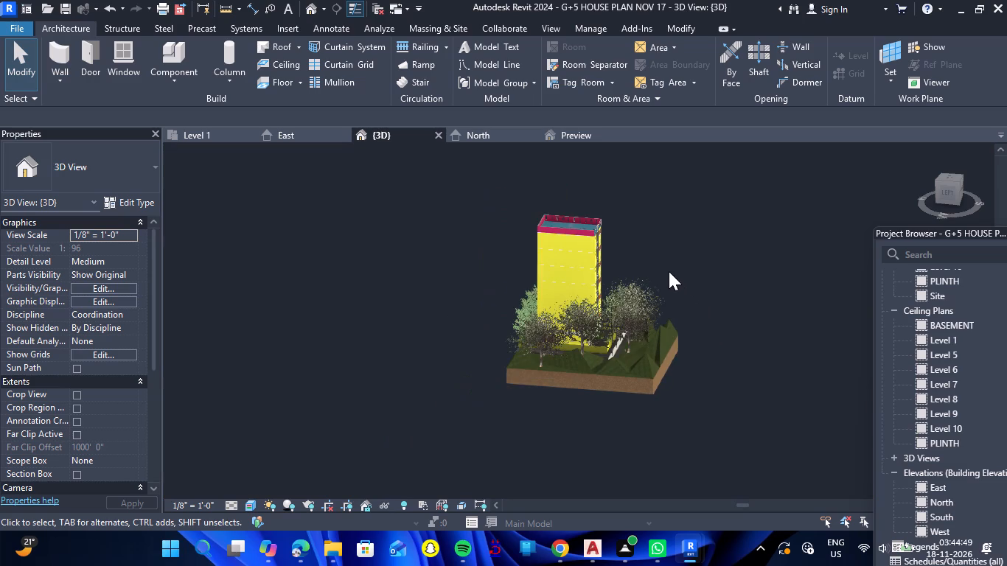
{"action": "scroll", "coordinate": [658, 240], "scroll_direction": "up", "scroll_amount": 3}
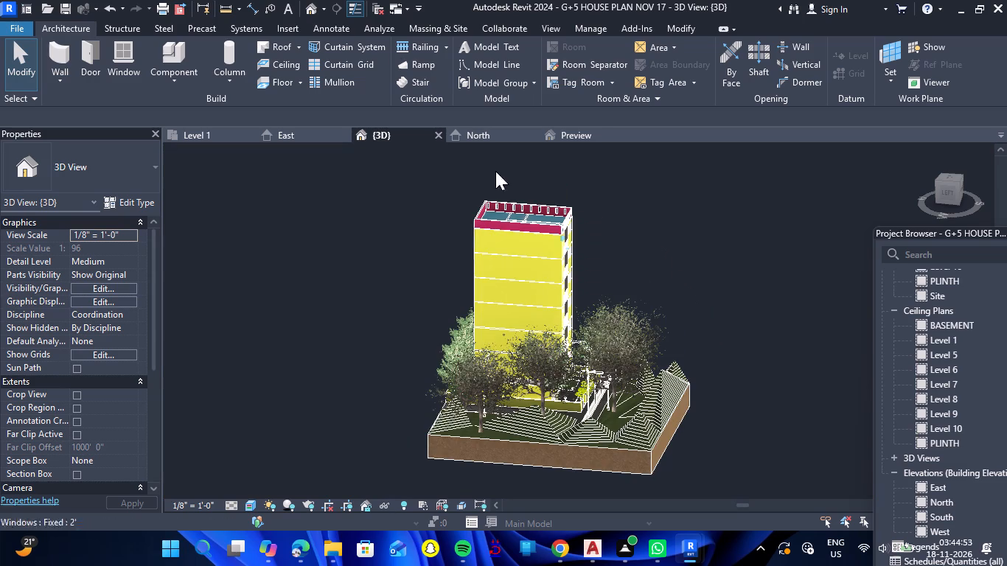
{"action": "left_click", "coordinate": [27, 29]}
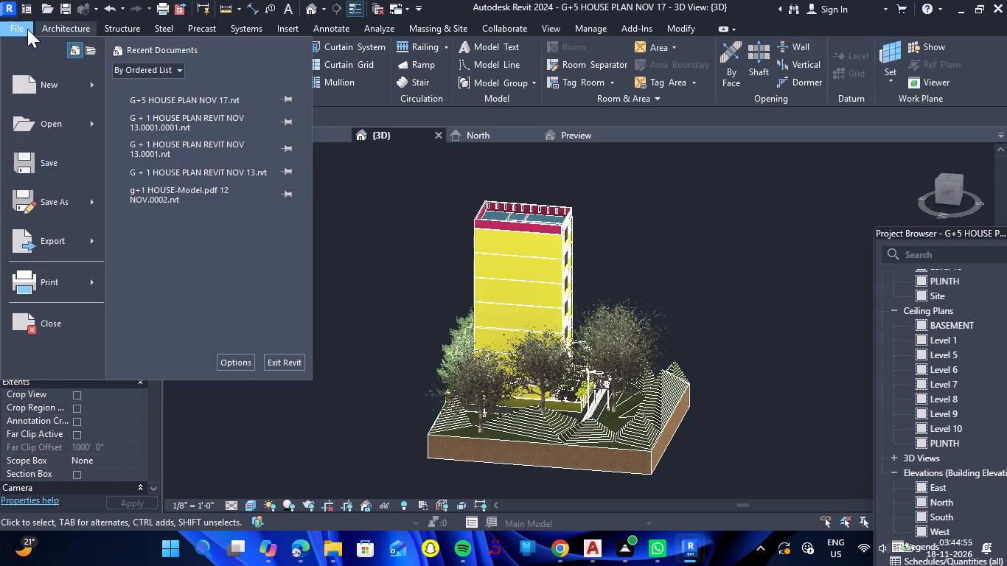
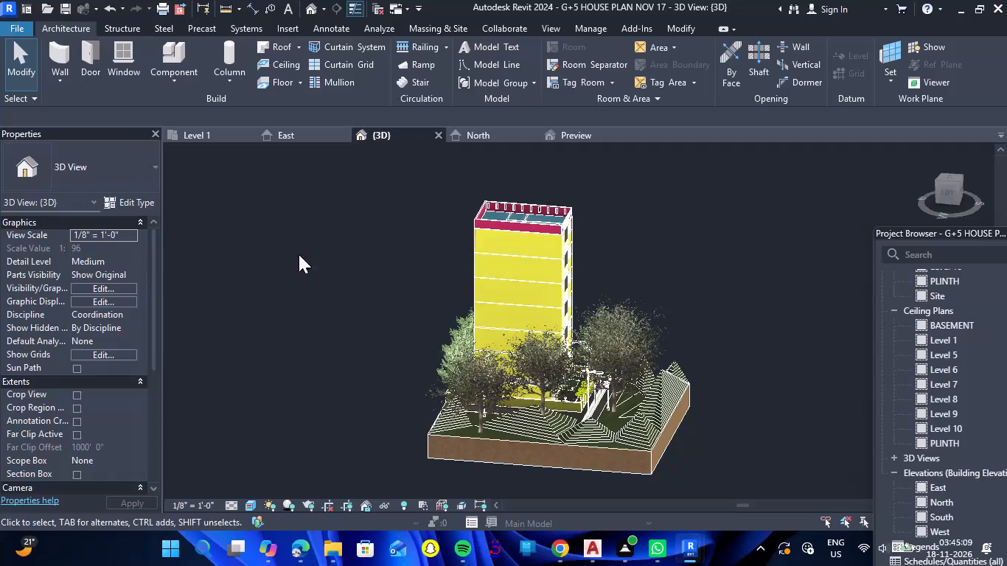
Examine the building, trees, road and surrounding terrain in the 3D view, from the whole site to close range.
{"action": "scroll", "coordinate": [364, 264], "scroll_direction": "down", "scroll_amount": 3}
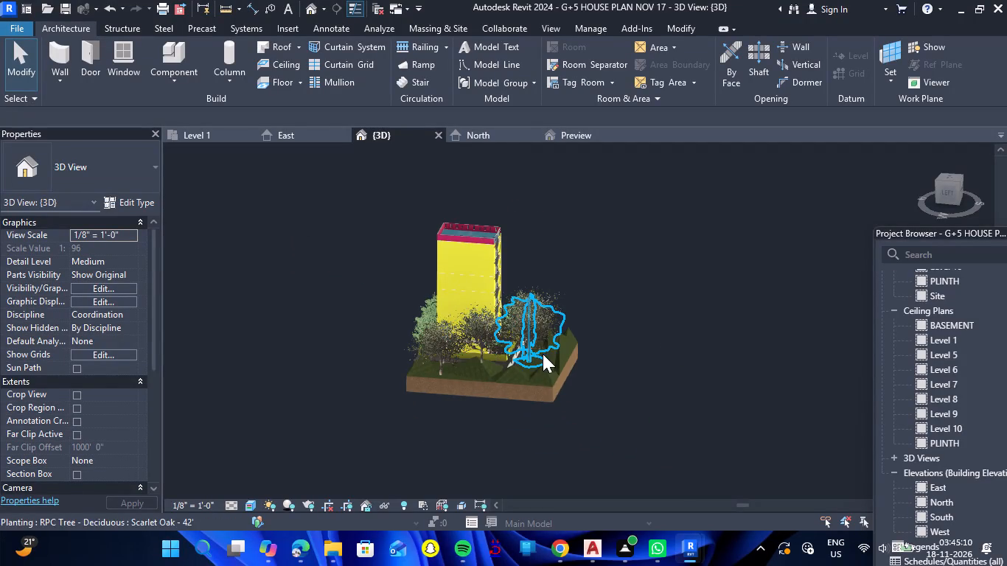
{"action": "scroll", "coordinate": [544, 351], "scroll_direction": "up", "scroll_amount": 5}
{"action": "scroll", "coordinate": [517, 349], "scroll_direction": "down", "scroll_amount": 2}
{"action": "scroll", "coordinate": [478, 236], "scroll_direction": "down", "scroll_amount": 1}
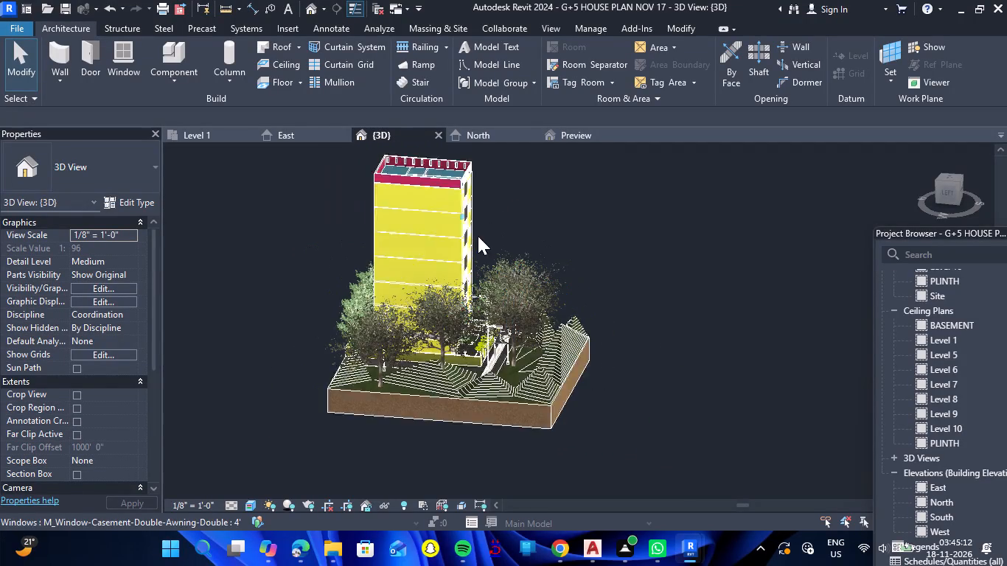
{"action": "scroll", "coordinate": [478, 236], "scroll_direction": "down", "scroll_amount": 1}
{"action": "scroll", "coordinate": [445, 161], "scroll_direction": "up", "scroll_amount": 4}
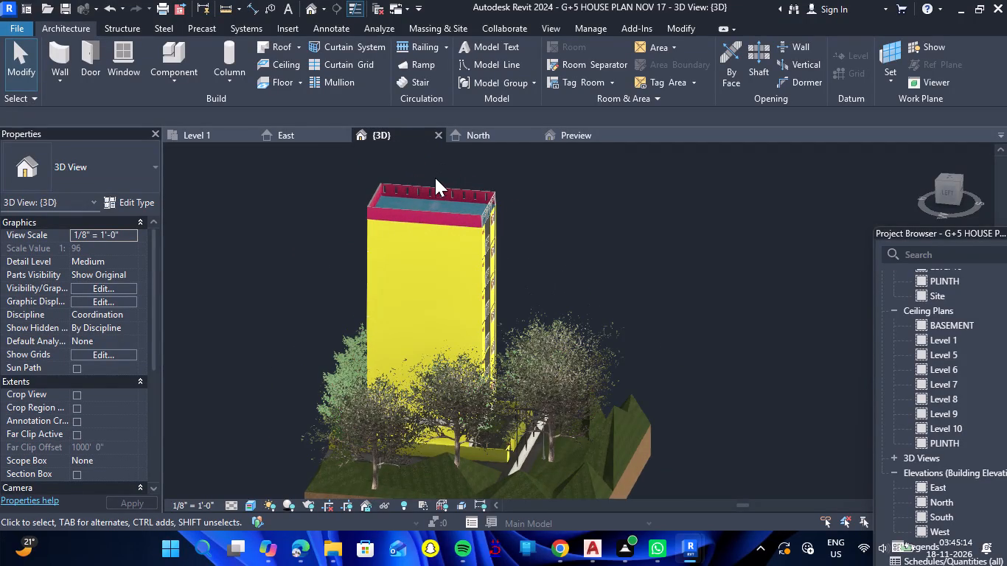
{"action": "scroll", "coordinate": [457, 248], "scroll_direction": "down", "scroll_amount": 1}
{"action": "scroll", "coordinate": [476, 307], "scroll_direction": "down", "scroll_amount": 2}
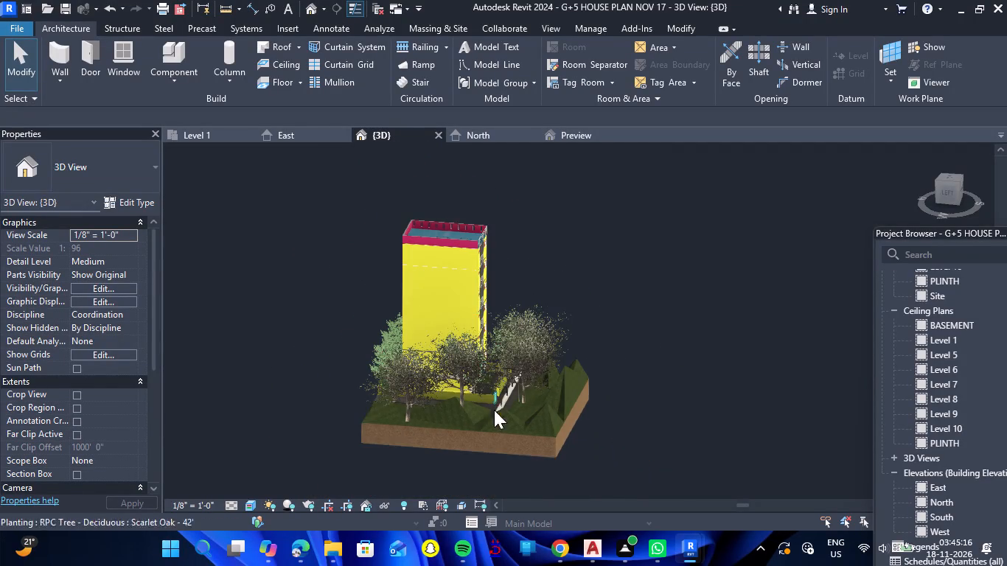
{"action": "scroll", "coordinate": [473, 464], "scroll_direction": "up", "scroll_amount": 4}
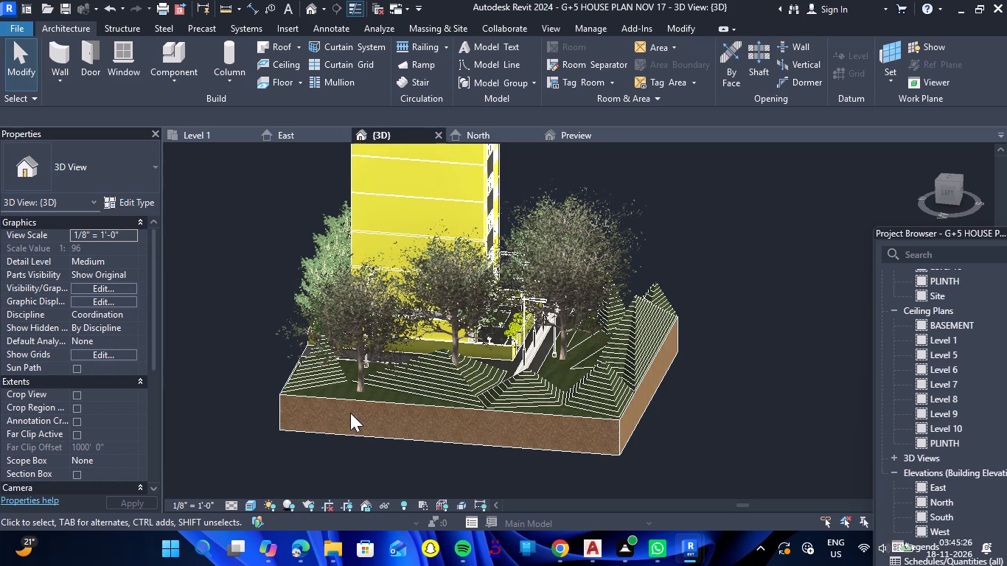
{"action": "scroll", "coordinate": [350, 399], "scroll_direction": "down", "scroll_amount": 2}
{"action": "scroll", "coordinate": [373, 444], "scroll_direction": "up", "scroll_amount": 3}
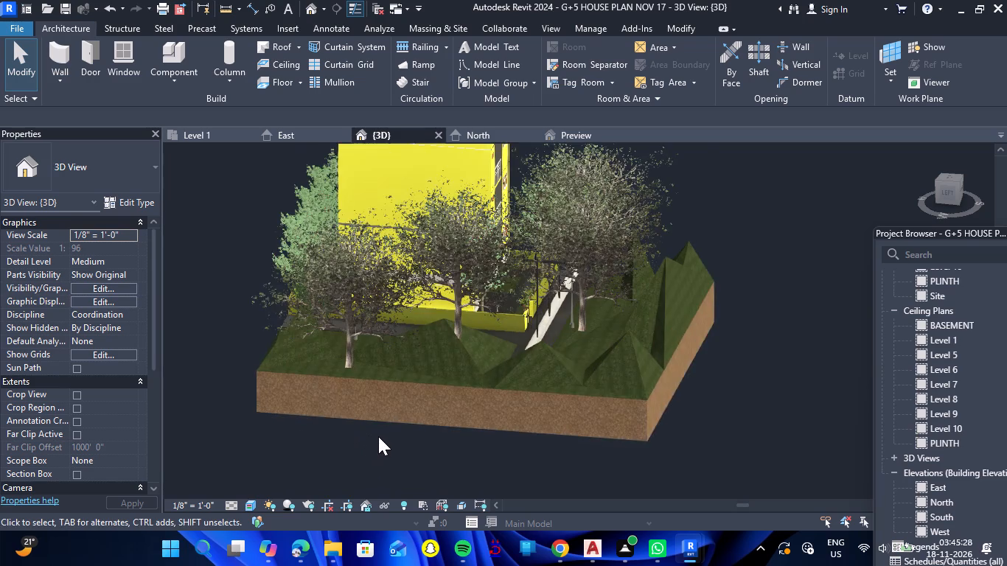
{"action": "scroll", "coordinate": [378, 436], "scroll_direction": "up", "scroll_amount": 1}
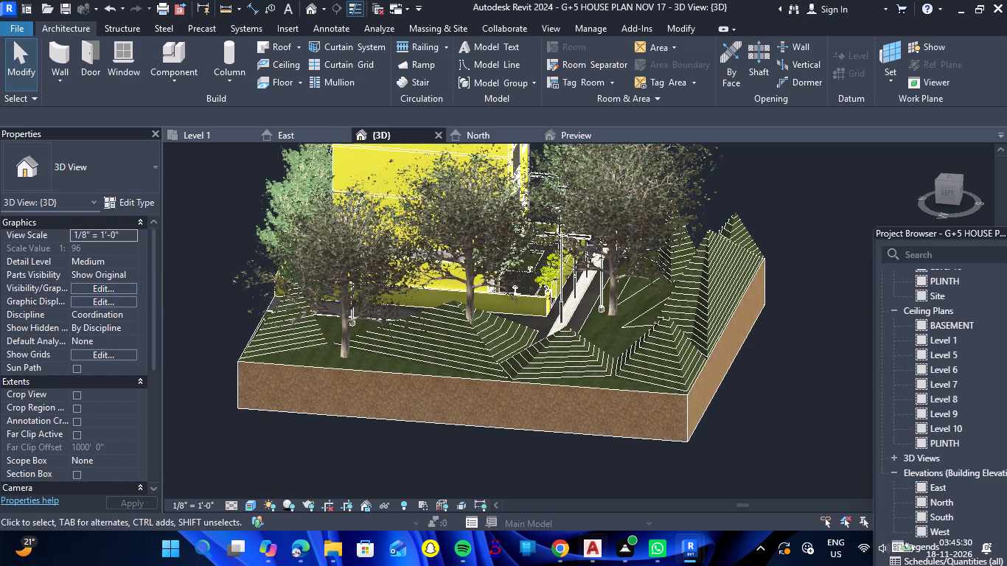
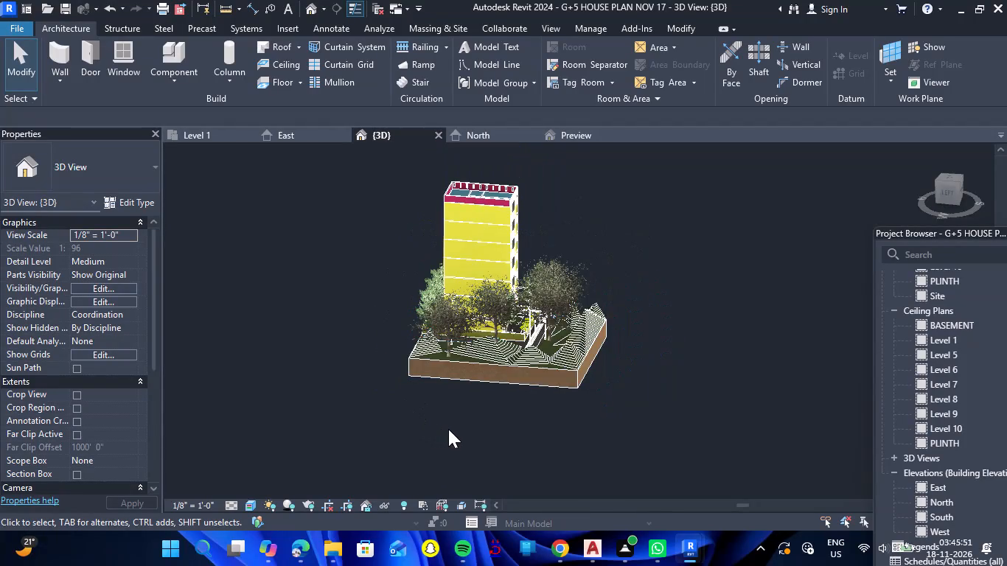
Print the current window of the 3D view with Microsoft Print to PDF, accepting raster printing for the shaded view.
{"action": "scroll", "coordinate": [456, 430], "scroll_direction": "up", "scroll_amount": 3}
{"action": "scroll", "coordinate": [452, 413], "scroll_direction": "down", "scroll_amount": 2}
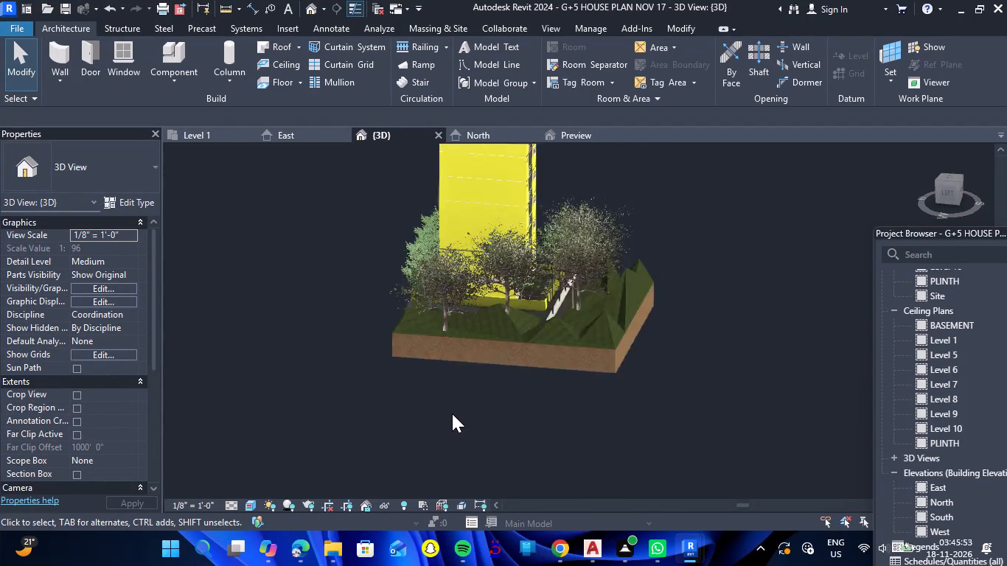
{"action": "scroll", "coordinate": [452, 413], "scroll_direction": "down", "scroll_amount": 1}
{"action": "scroll", "coordinate": [411, 332], "scroll_direction": "up", "scroll_amount": 5}
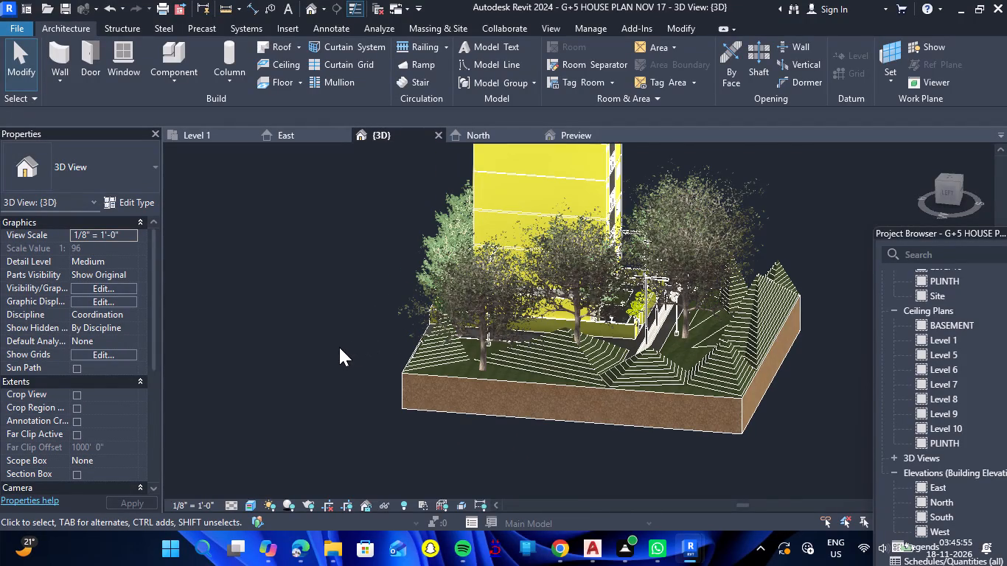
{"action": "scroll", "coordinate": [453, 367], "scroll_direction": "down", "scroll_amount": 3}
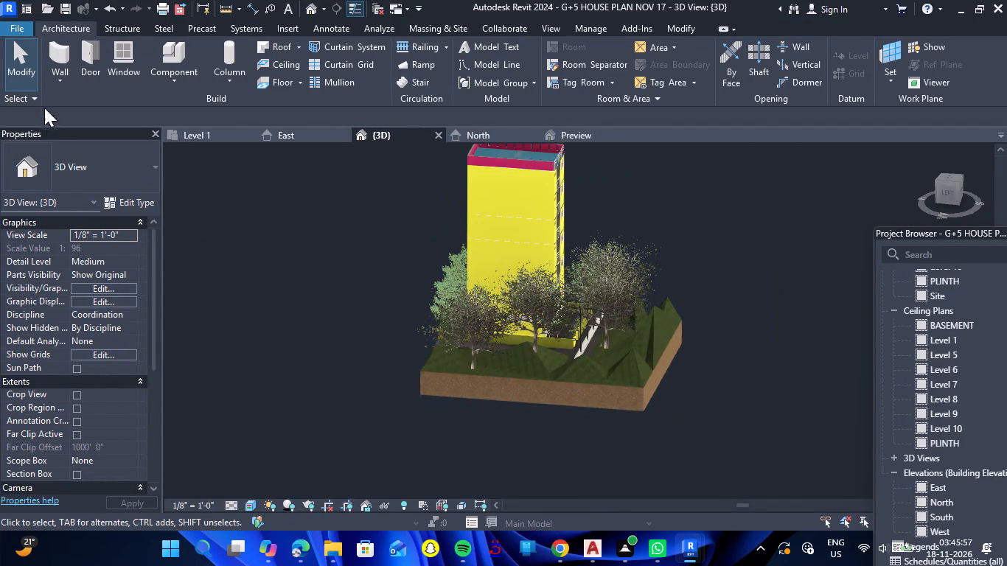
{"action": "left_click", "coordinate": [19, 33]}
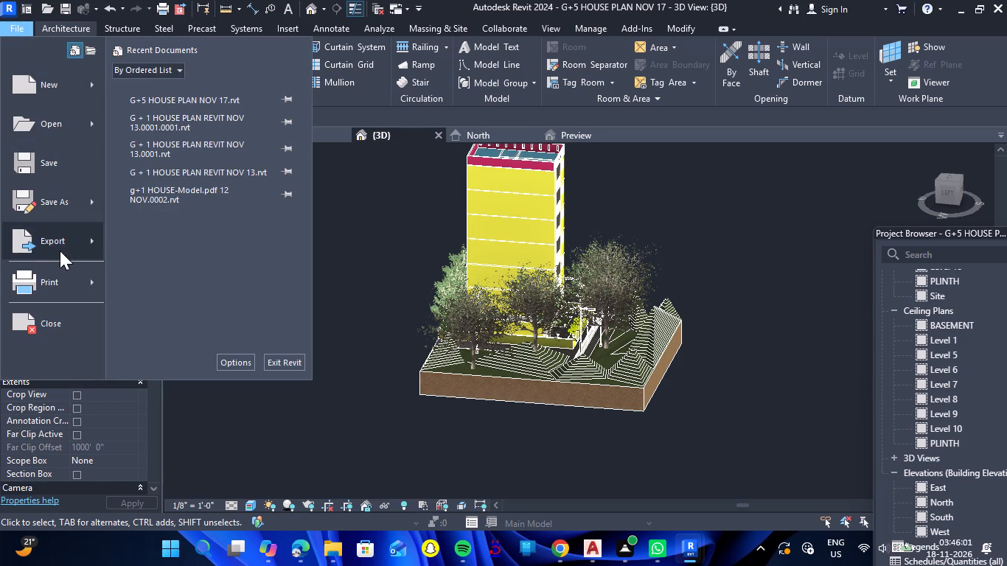
{"action": "left_click", "coordinate": [62, 274]}
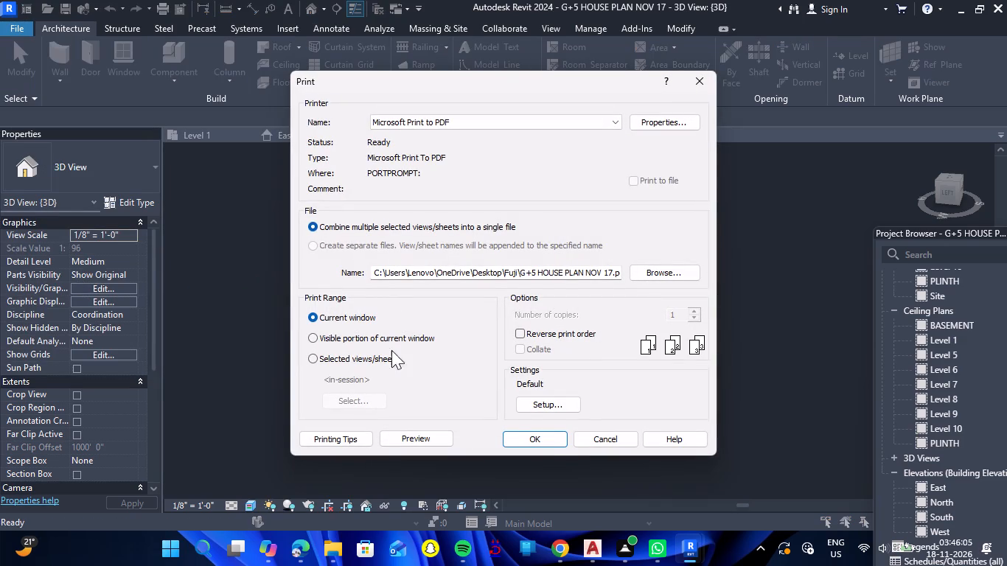
{"action": "left_click", "coordinate": [547, 439]}
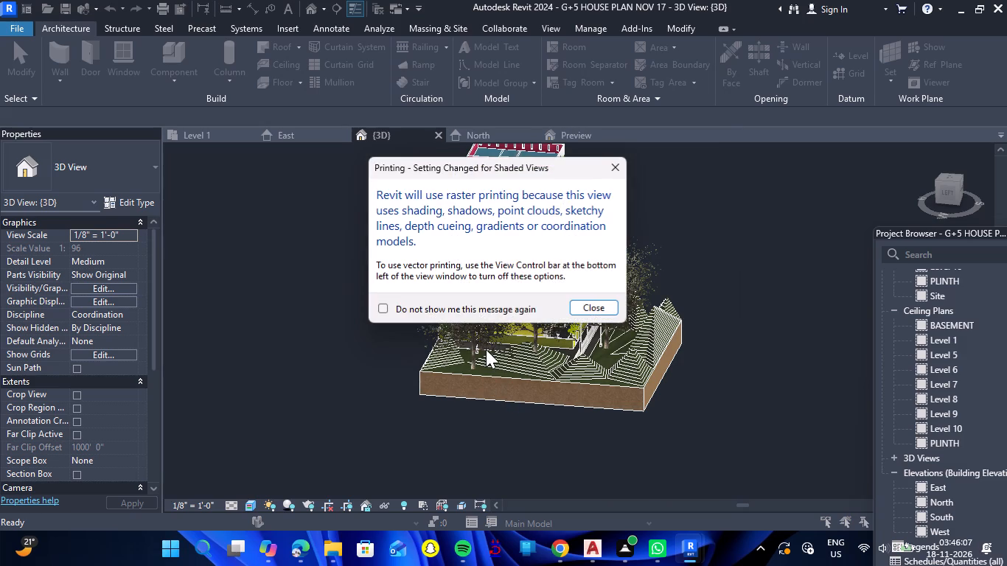
{"action": "left_click", "coordinate": [588, 306]}
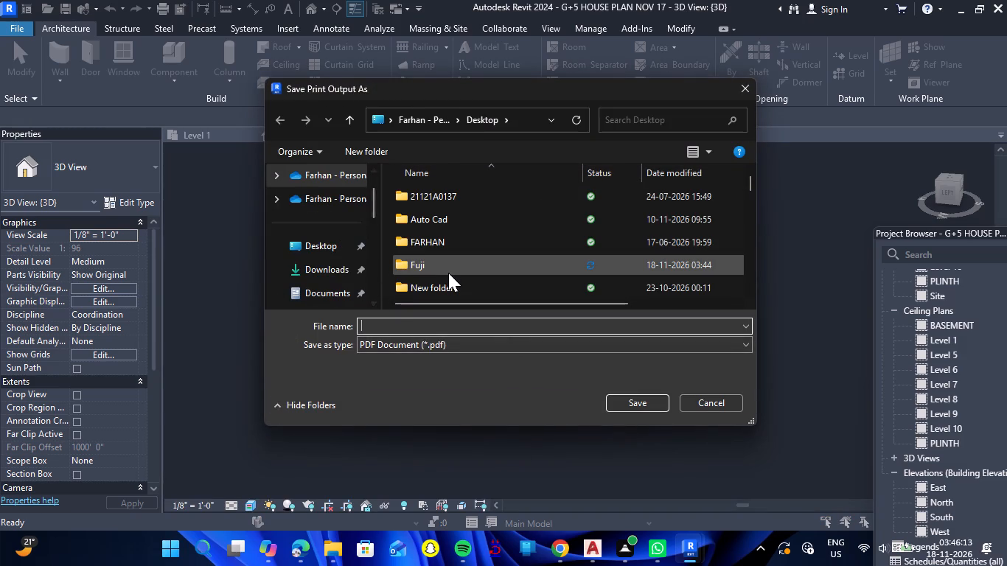
Save the print output in the Desktop's Fuji folder as the PDF "G+5 HOUSE PLAN NOV 17 REVIT PDF".
{"action": "double_click", "coordinate": [448, 273]}
{"action": "scroll", "coordinate": [464, 266], "scroll_direction": "down", "scroll_amount": 2}
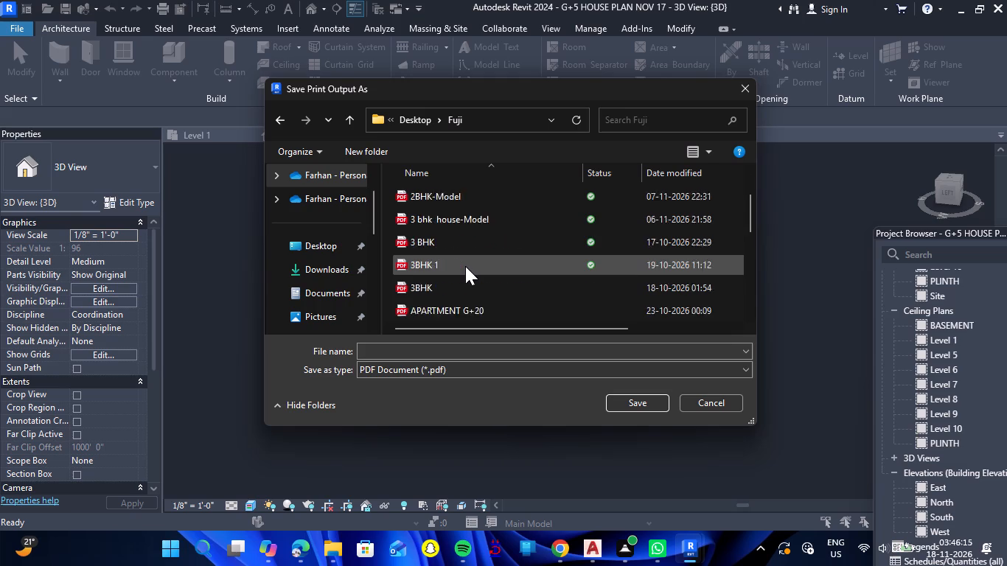
{"action": "scroll", "coordinate": [465, 266], "scroll_direction": "down", "scroll_amount": 5}
{"action": "key", "text": "g"}
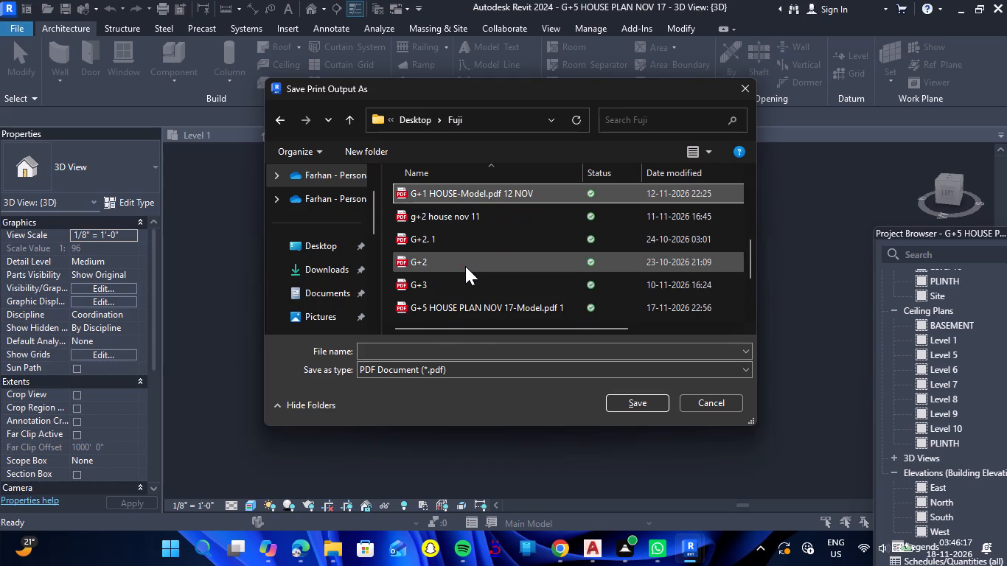
{"action": "key", "text": "shift+plus"}
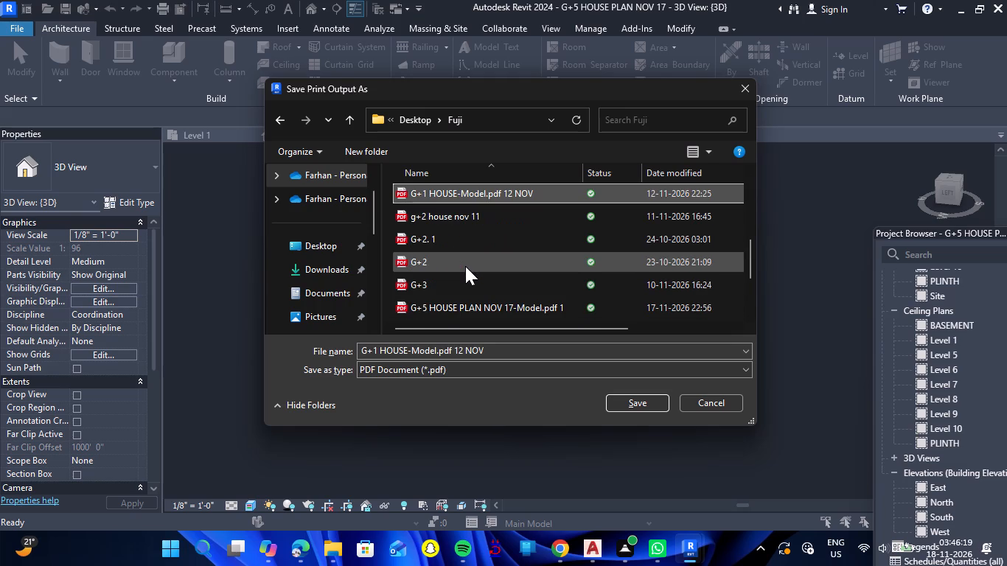
{"action": "left_click", "coordinate": [501, 352]}
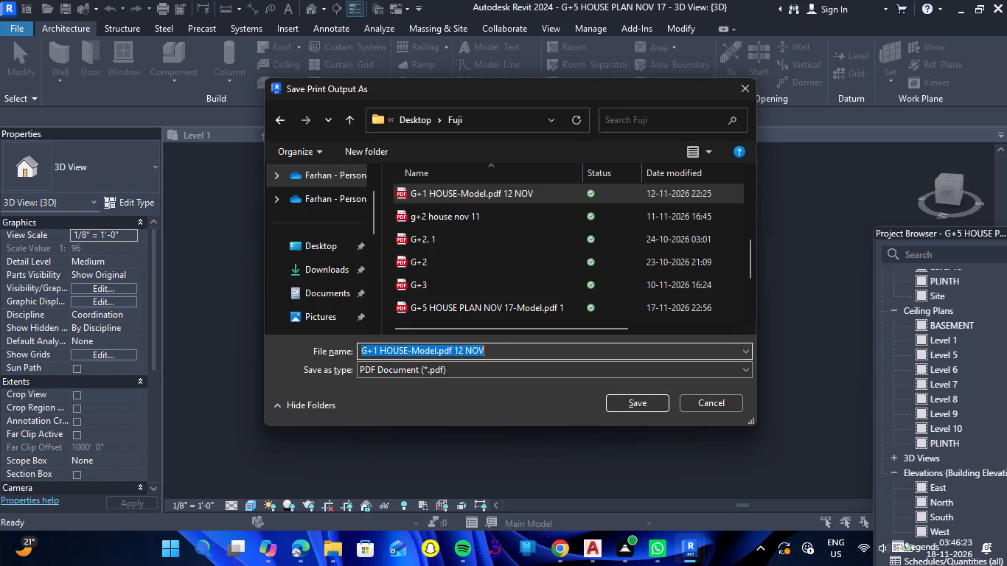
{"action": "key", "text": "g"}
{"action": "key", "text": "shift+plus"}
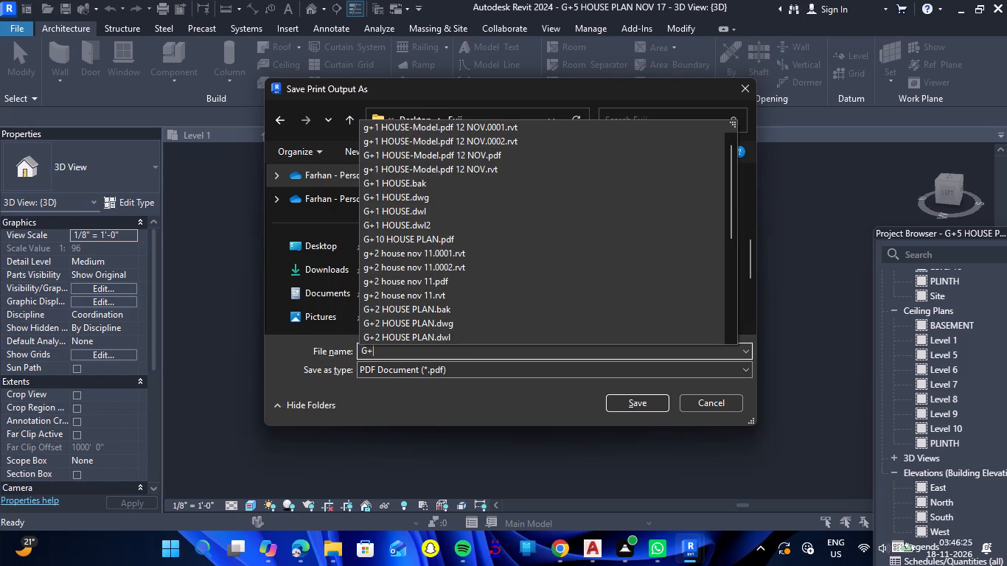
{"action": "key", "text": "5"}
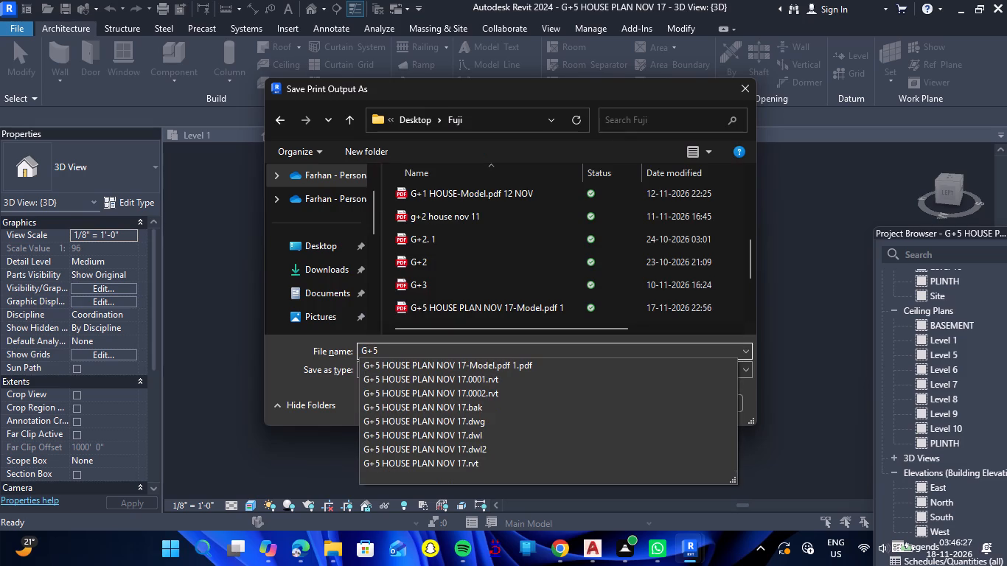
{"action": "key", "text": "Down"}
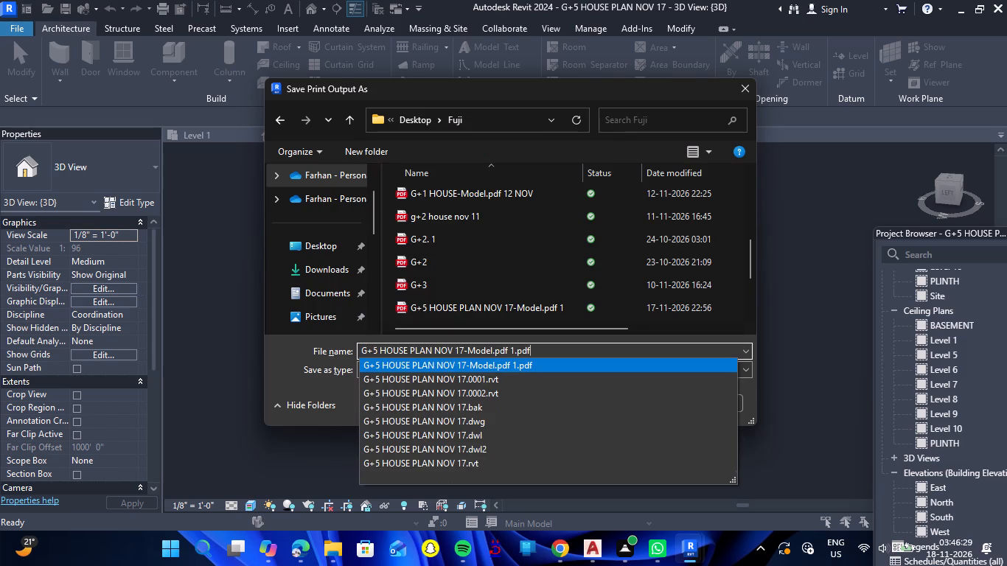
{"action": "key", "text": "BackSpace"}
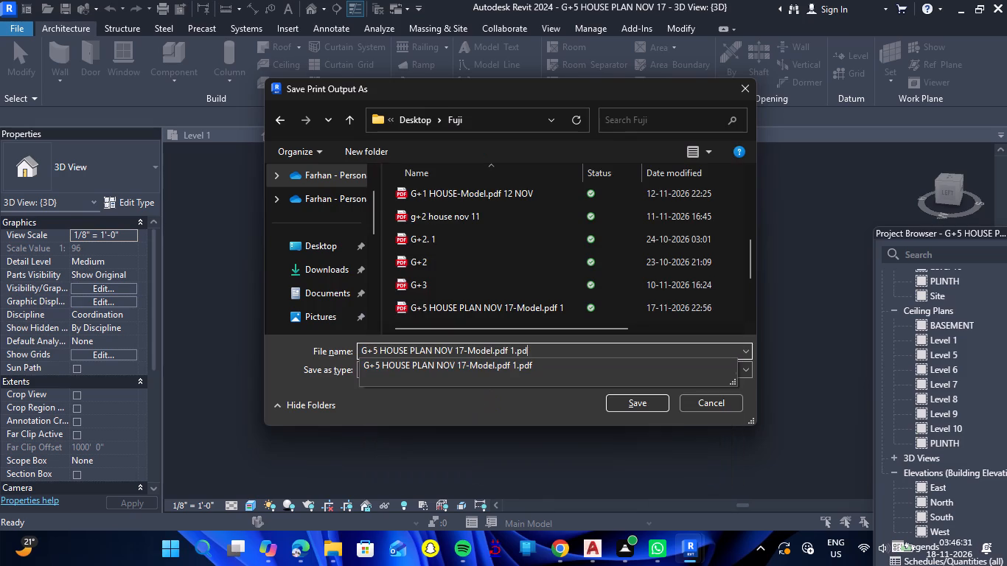
{"action": "key", "text": "BackSpace"}
{"action": "key", "text": "BackSpace"}
{"action": "key", "text": "BackSpace"}
{"action": "key", "text": "BackSpace"}
{"action": "key", "text": "BackSpace"}
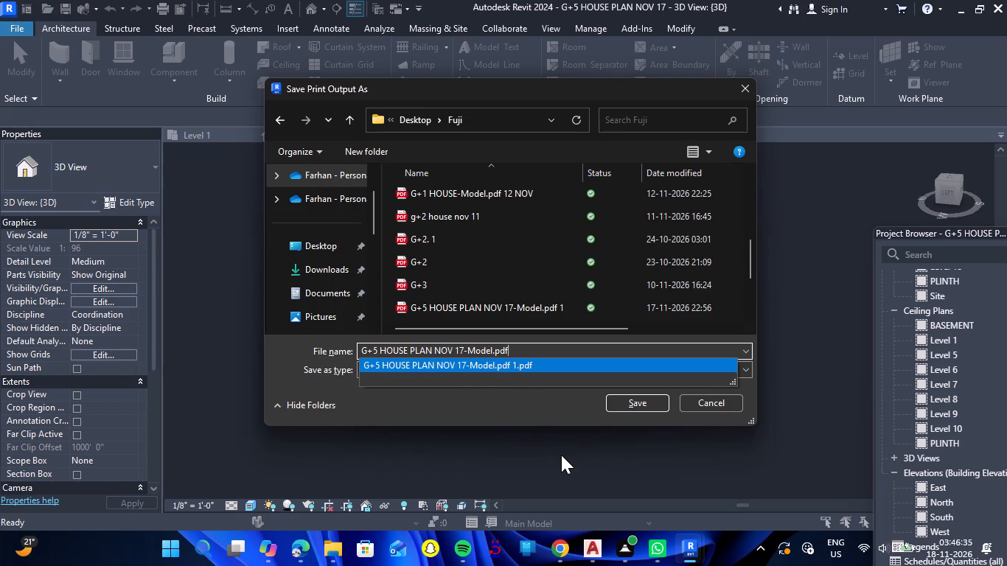
{"action": "key", "text": "BackSpace"}
{"action": "key", "text": "BackSpace"}
{"action": "key", "text": "BackSpace"}
{"action": "key", "text": "BackSpace"}
{"action": "key", "text": "BackSpace"}
{"action": "key", "text": "BackSpace"}
{"action": "key", "text": "BackSpace"}
{"action": "key", "text": "BackSpace"}
{"action": "key", "text": "BackSpace"}
{"action": "key", "text": "BackSpace"}
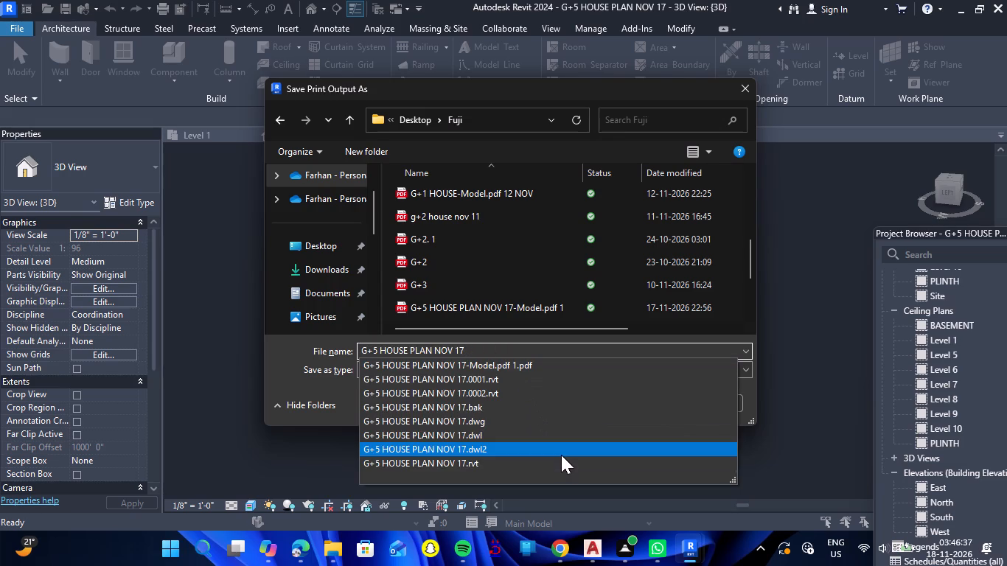
{"action": "key", "text": "space"}
{"action": "type", "text": "REVIT"}
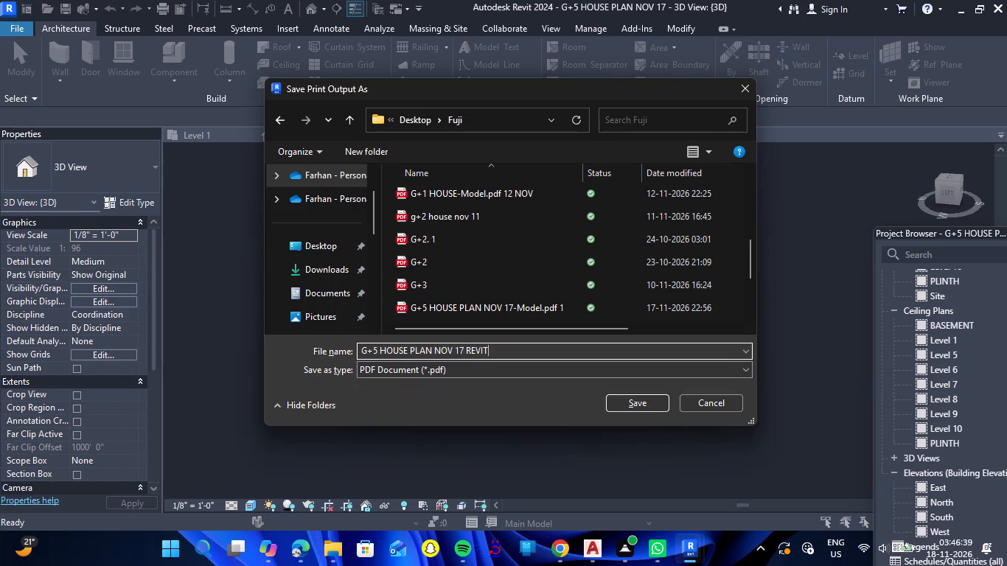
{"action": "key", "text": "space"}
{"action": "type", "text": "PDF"}
{"action": "key", "text": "space"}
{"action": "left_click", "coordinate": [634, 405]}
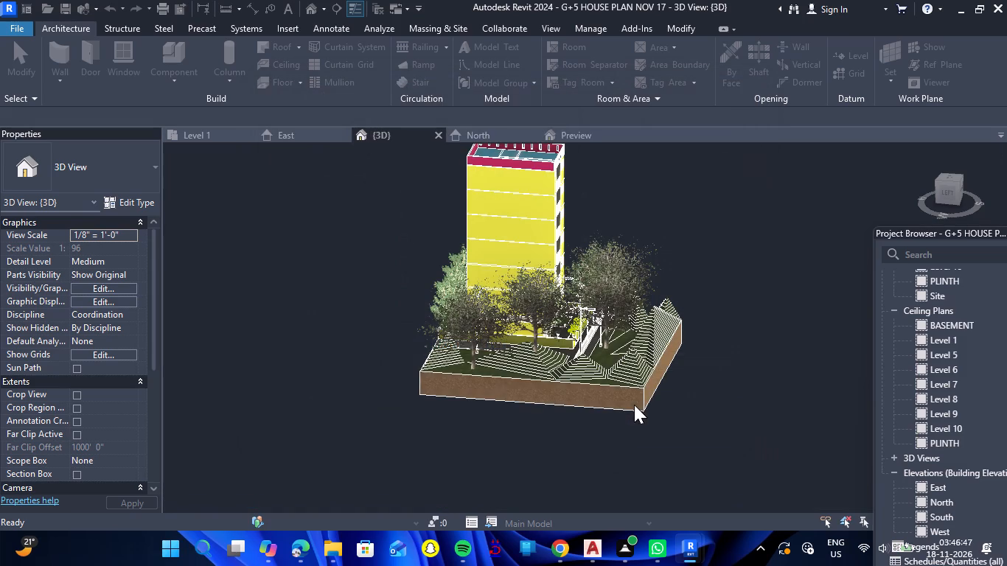